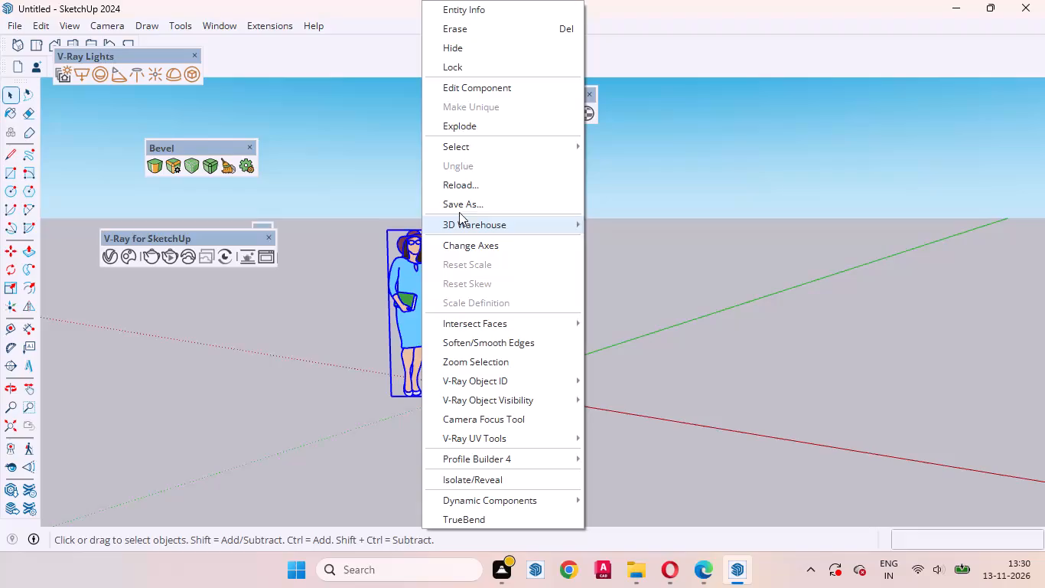
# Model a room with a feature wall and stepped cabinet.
# Erase the default human scale figure from the model.
pyautogui.click(450, 28)
# Draw a 12' by 12' rectangle on the ground plane, starting at the origin.
pyautogui.scroll(4, 532, 342)
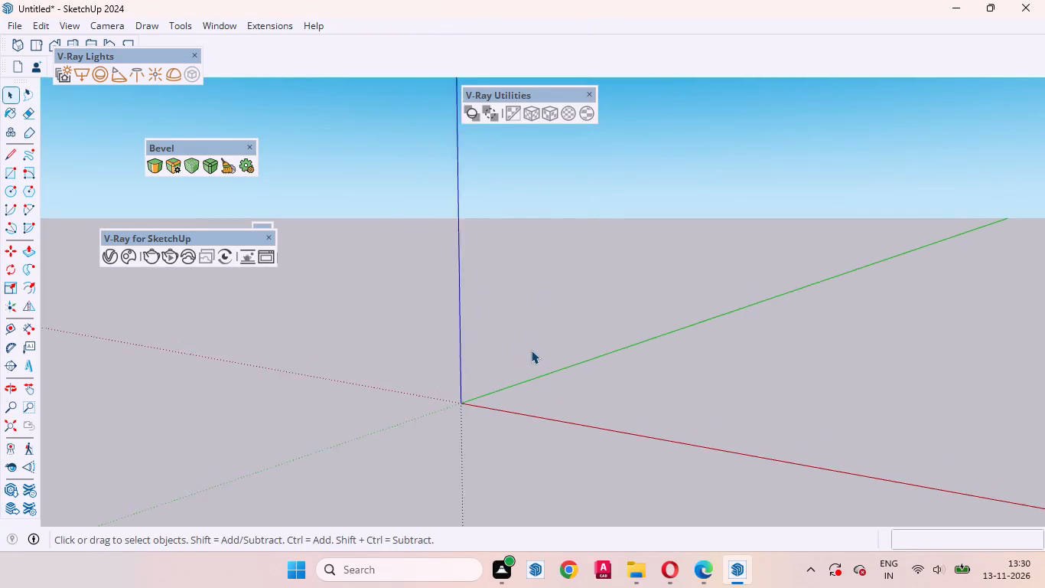
pyautogui.scroll(-8, 296, 384)
pyautogui.moveTo(337, 407); pyautogui.dragTo(328, 447, button='middle')
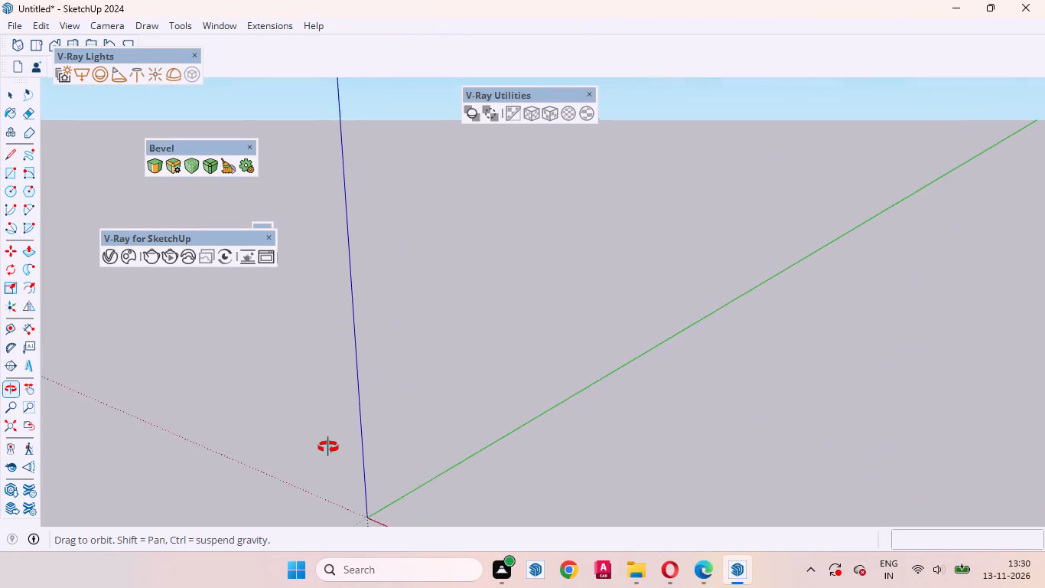
pyautogui.moveTo(328, 447); pyautogui.dragTo(328, 442, button='middle')
pyautogui.scroll(-11, 373, 325)
pyautogui.scroll(10, 385, 413)
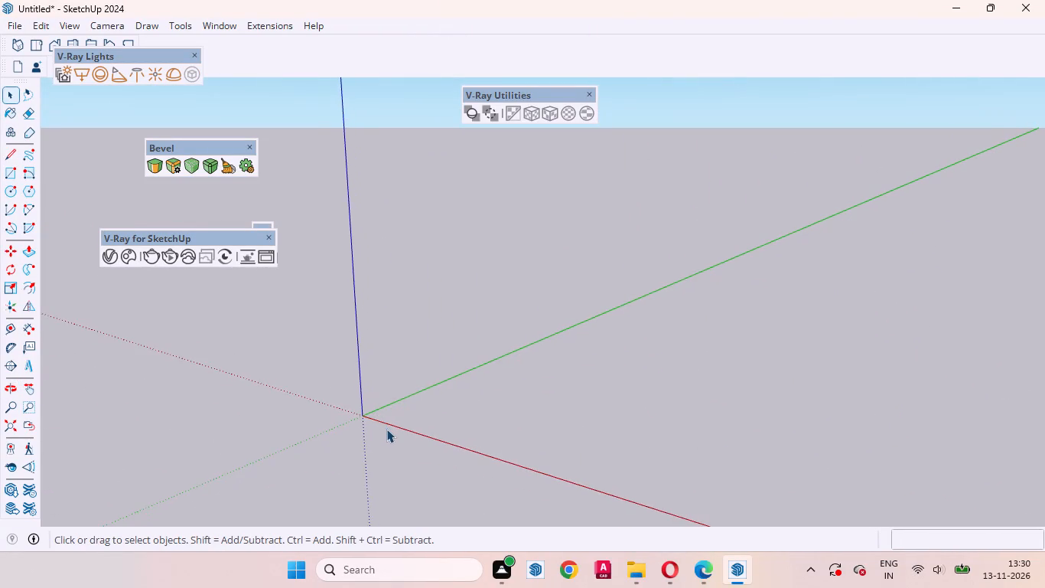
pyautogui.scroll(2, 386, 429)
pyautogui.moveTo(391, 430); pyautogui.dragTo(426, 445, button='middle')
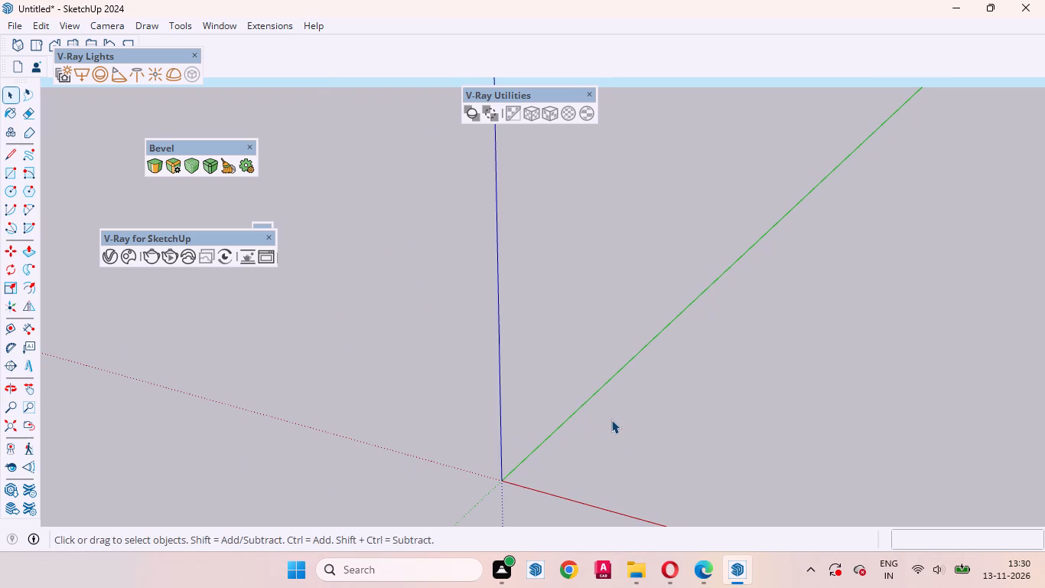
pyautogui.scroll(4, 636, 421)
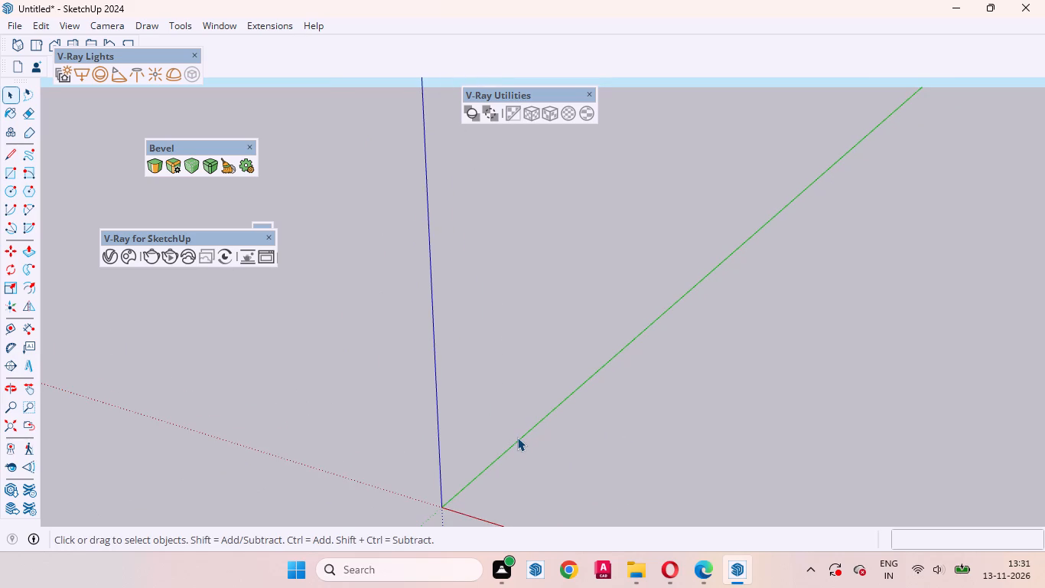
pyautogui.press('r')
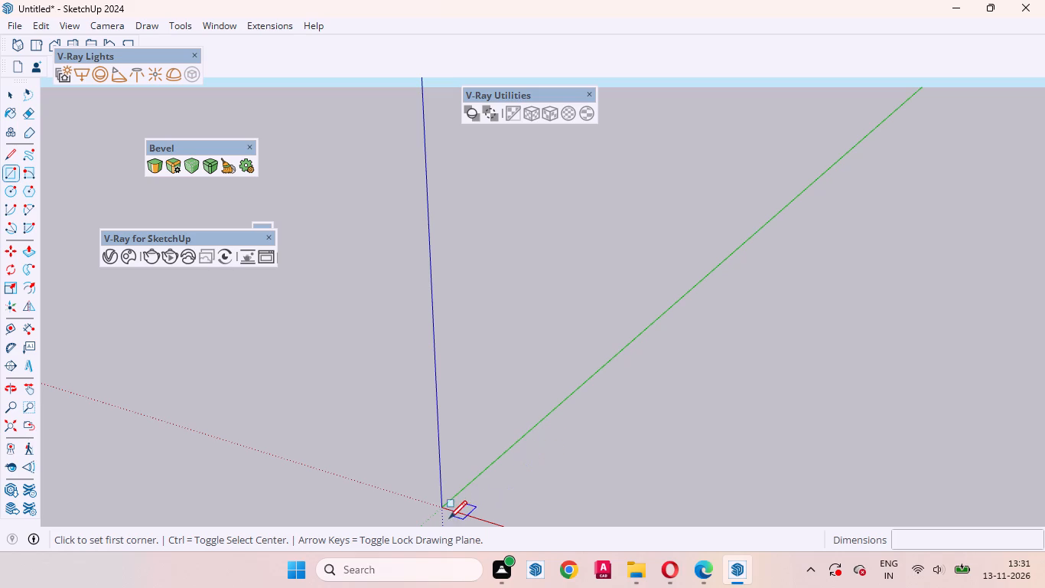
pyautogui.click(438, 506)
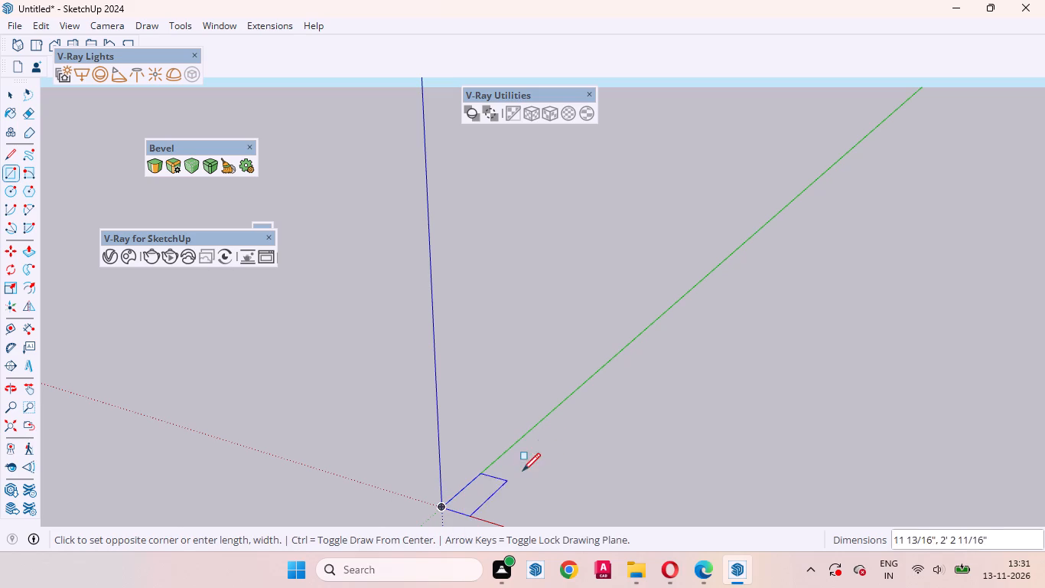
pyautogui.scroll(-7, 537, 444)
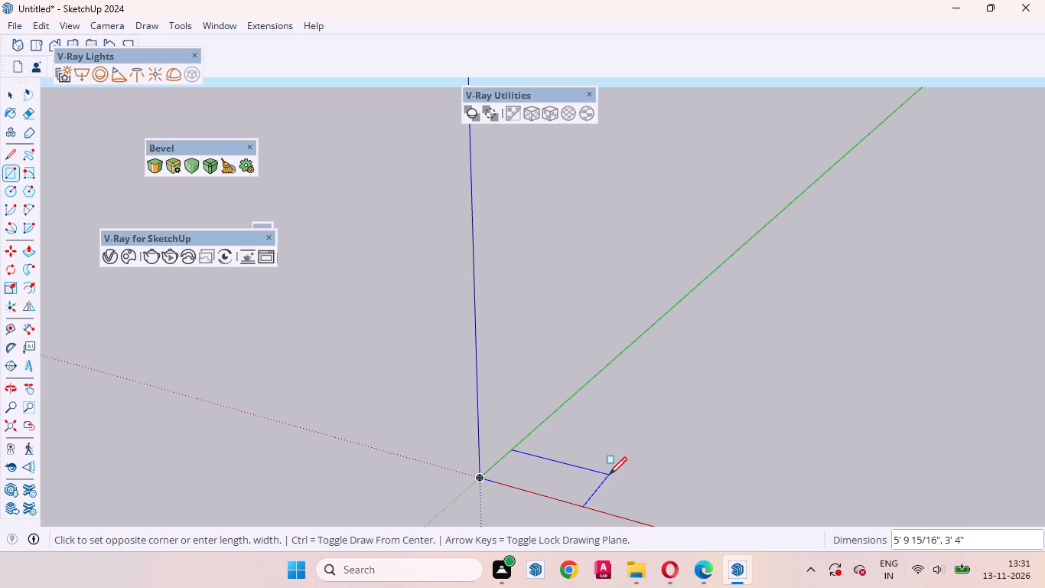
pyautogui.write("12'")
pyautogui.write(',1')
pyautogui.press('2')
pyautogui.press("'")
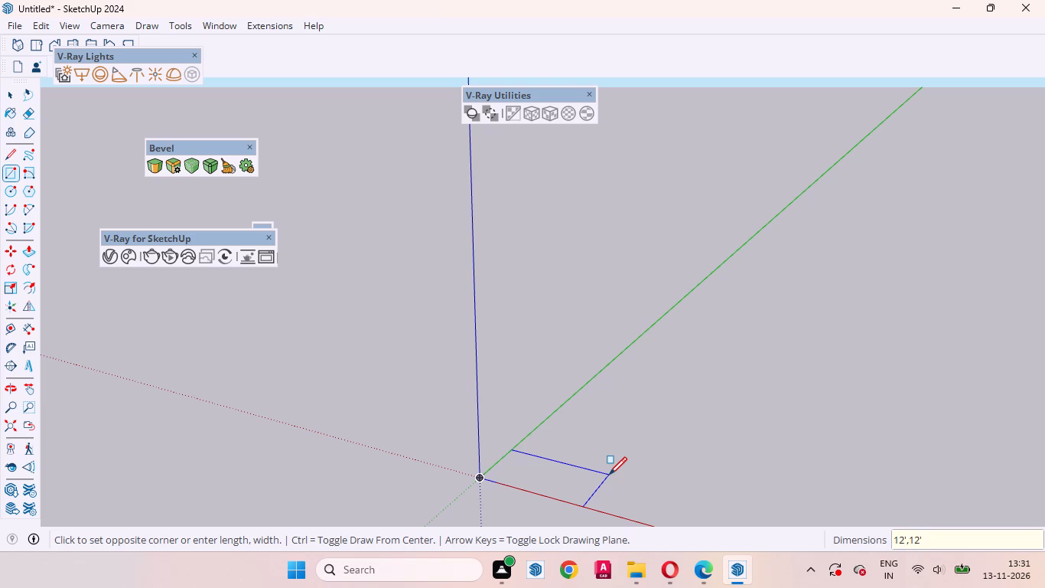
pyautogui.press('Return')
pyautogui.press('space')
# Extrude the square face upward 6" with Push/Pull to form the floor slab.
pyautogui.click(621, 468)
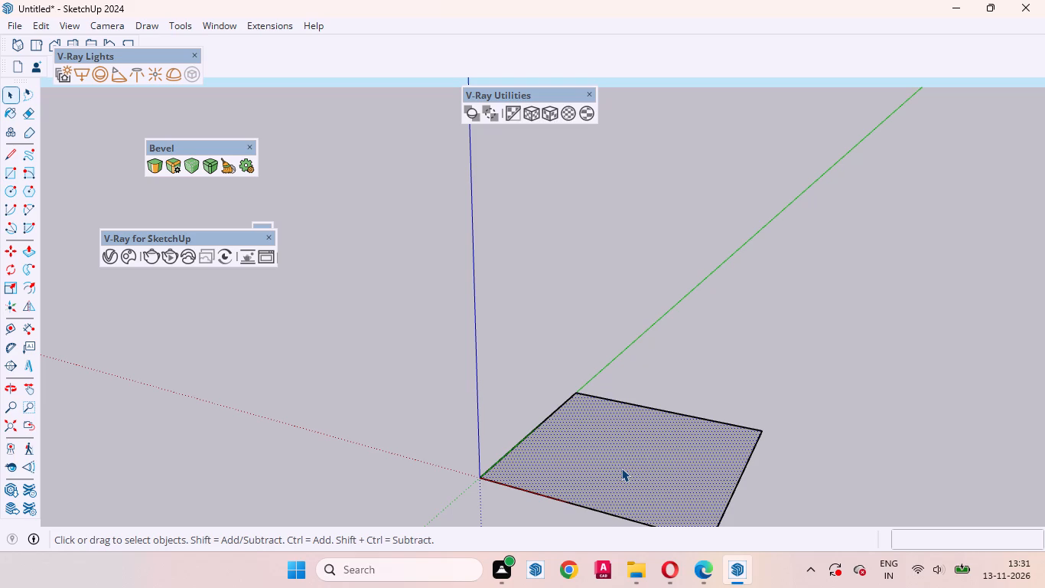
pyautogui.press('p')
pyautogui.click(621, 468)
pyautogui.press('6')
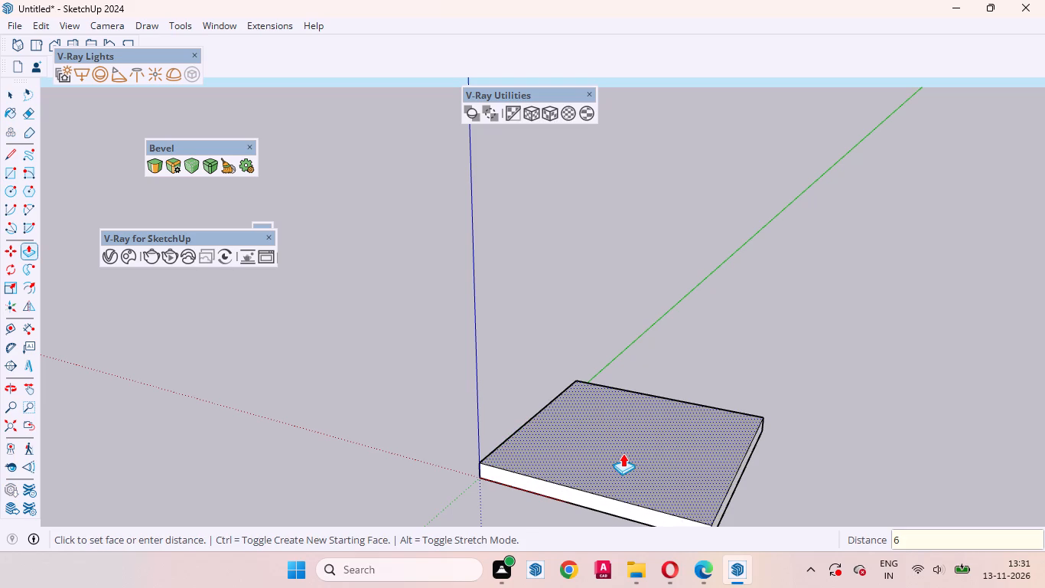
pyautogui.press('Return')
pyautogui.press('space')
# Select all the slab's connected geometry and make it a group.
pyautogui.scroll(-3, 614, 354)
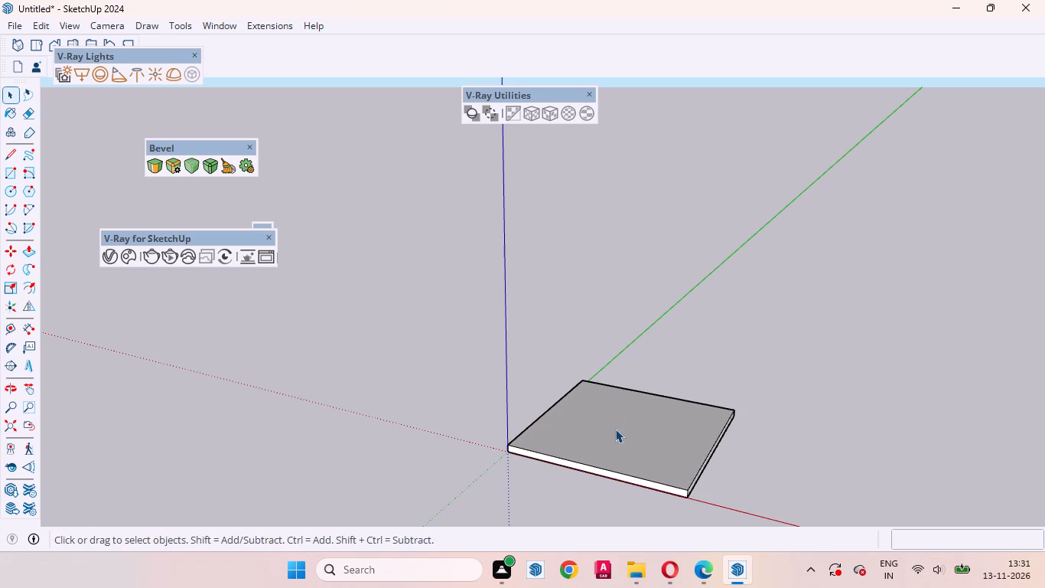
pyautogui.tripleClick(610, 436)
pyautogui.rightClick(612, 434)
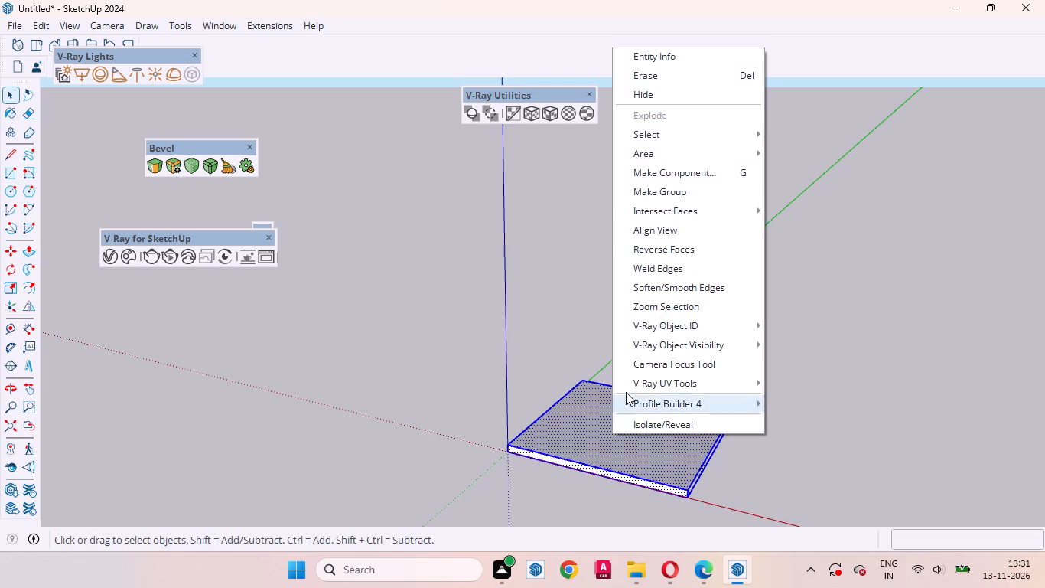
pyautogui.click(655, 187)
pyautogui.click(758, 381)
# Place a guide line 6" inward from the slab's rear top edge, the one opposite the red axis, with Tape Measure.
pyautogui.moveTo(628, 401); pyautogui.dragTo(671, 547, button='middle')
pyautogui.scroll(-4, 509, 411)
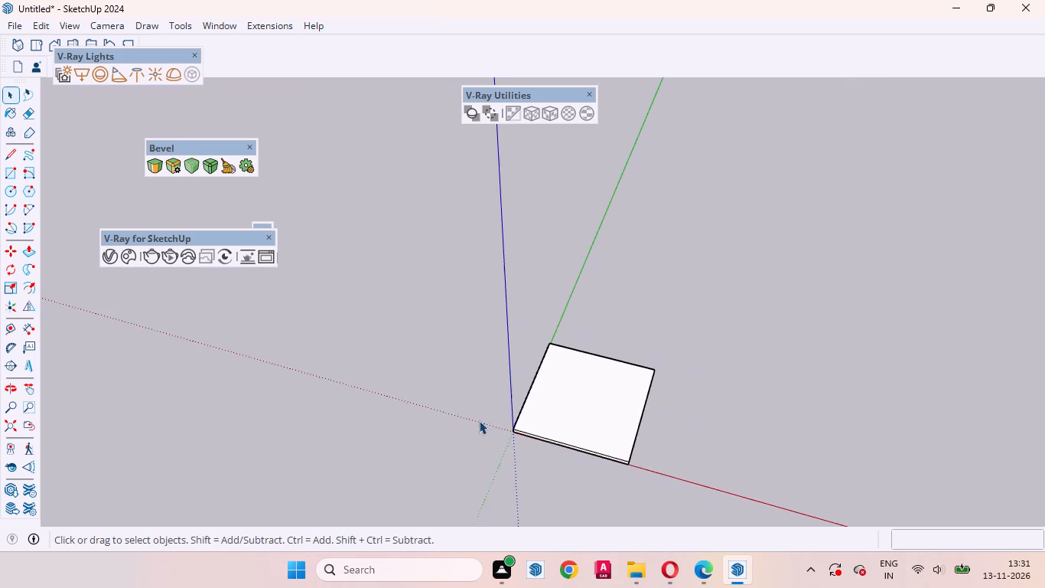
pyautogui.scroll(1, 472, 440)
pyautogui.scroll(-3, 472, 446)
pyautogui.scroll(4, 565, 426)
pyautogui.click(560, 433)
pyautogui.scroll(10, 542, 414)
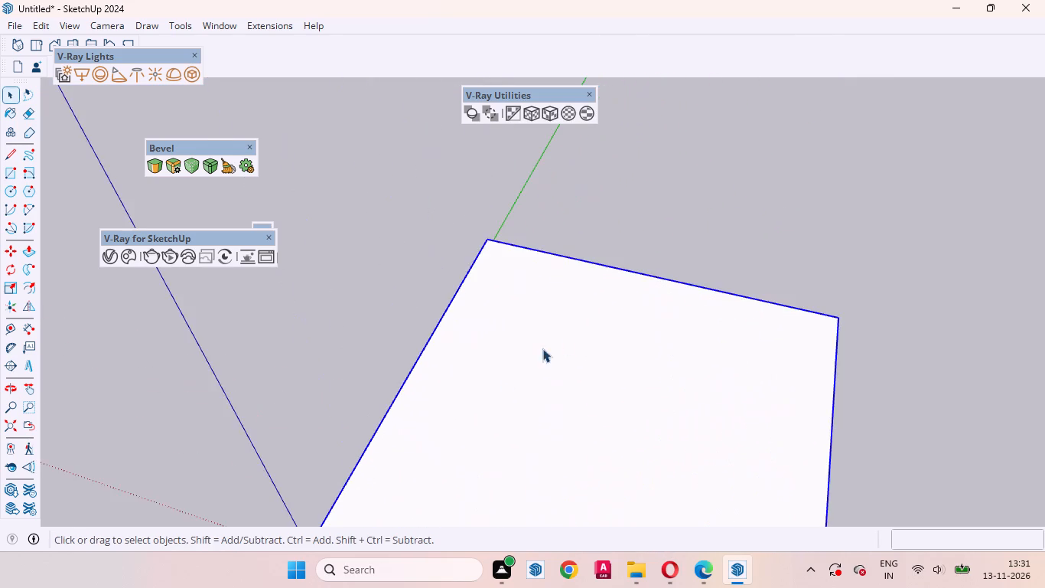
pyautogui.scroll(-5, 453, 424)
pyautogui.moveTo(578, 403); pyautogui.dragTo(630, 251, button='middle')
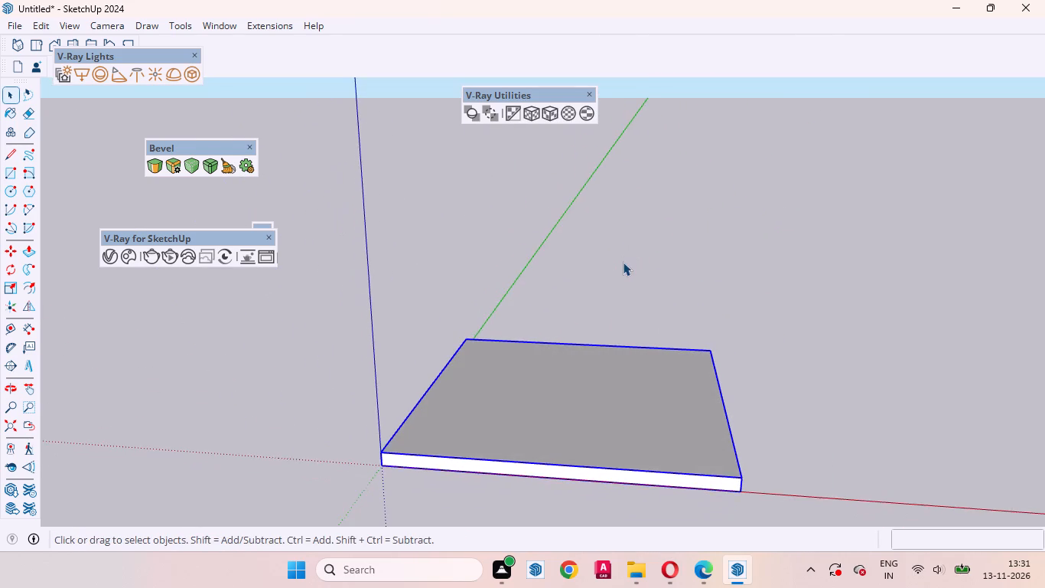
pyautogui.scroll(3, 623, 263)
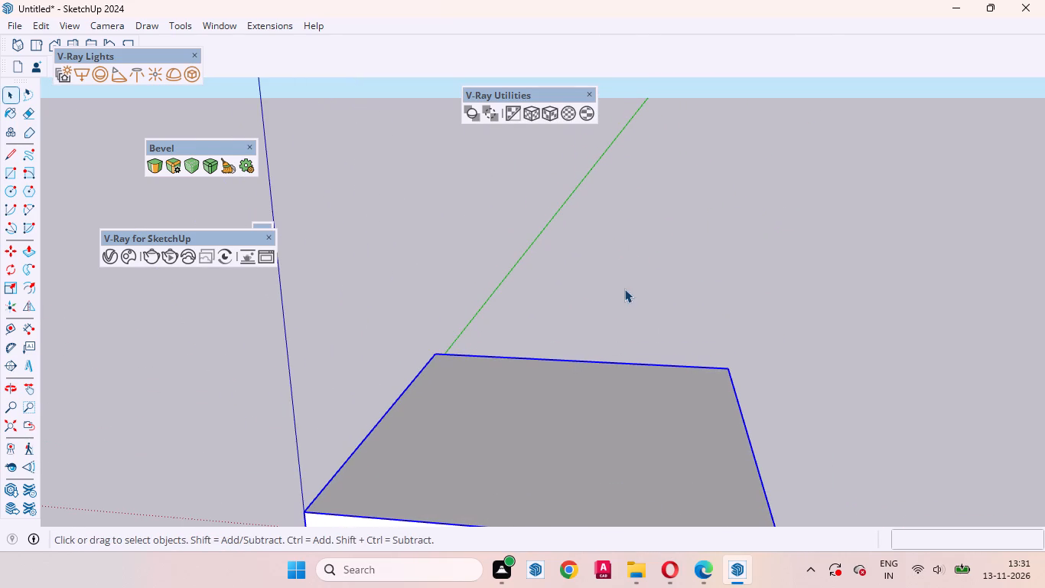
pyautogui.scroll(2, 627, 321)
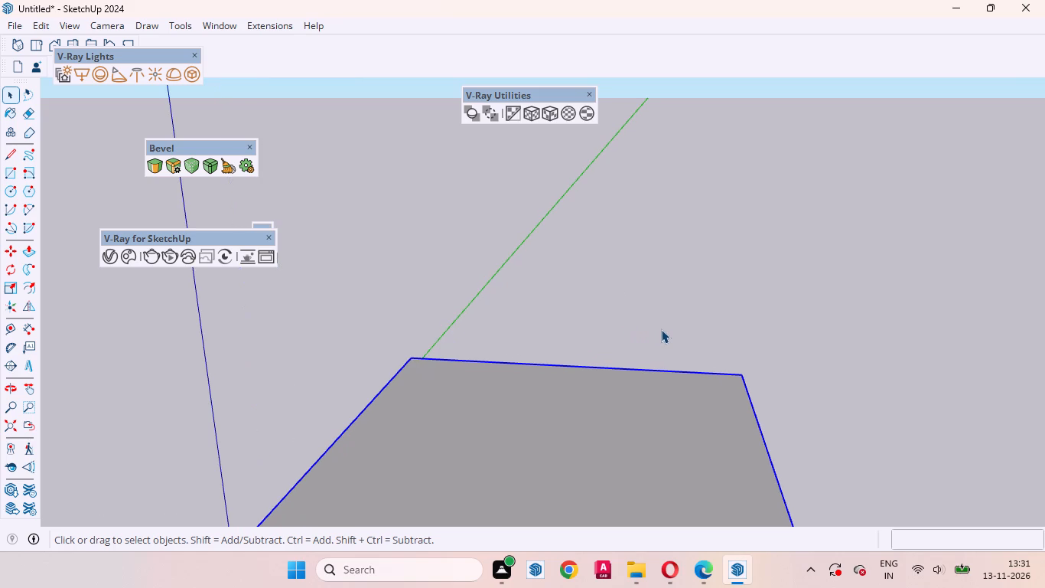
pyautogui.moveTo(650, 343); pyautogui.dragTo(208, 434, button='middle')
pyautogui.scroll(4, 435, 348)
pyautogui.moveTo(480, 411); pyautogui.dragTo(499, 476, button='middle')
pyautogui.press('t')
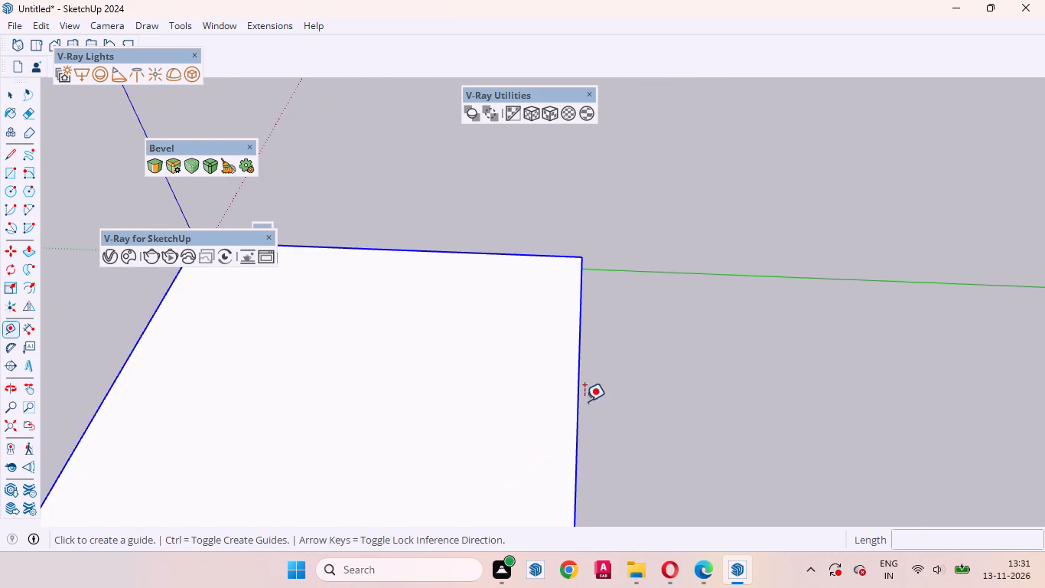
pyautogui.click(576, 371)
pyautogui.press('6')
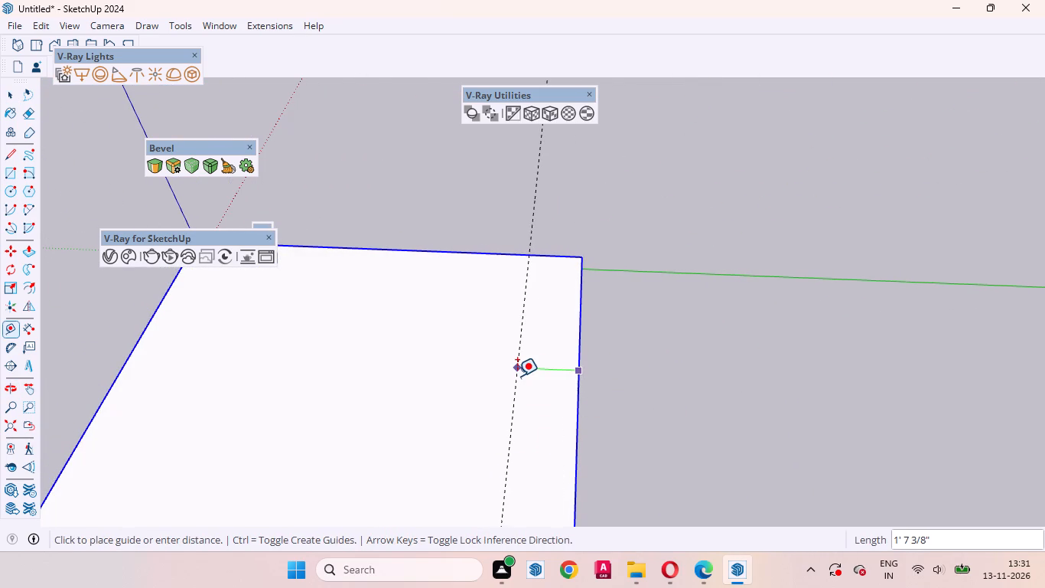
pyautogui.press('Return')
pyautogui.press('space')
# Create a new empty group with nothing selected, to hold the wall geometry.
pyautogui.moveTo(640, 392); pyautogui.dragTo(1043, 408, button='middle')
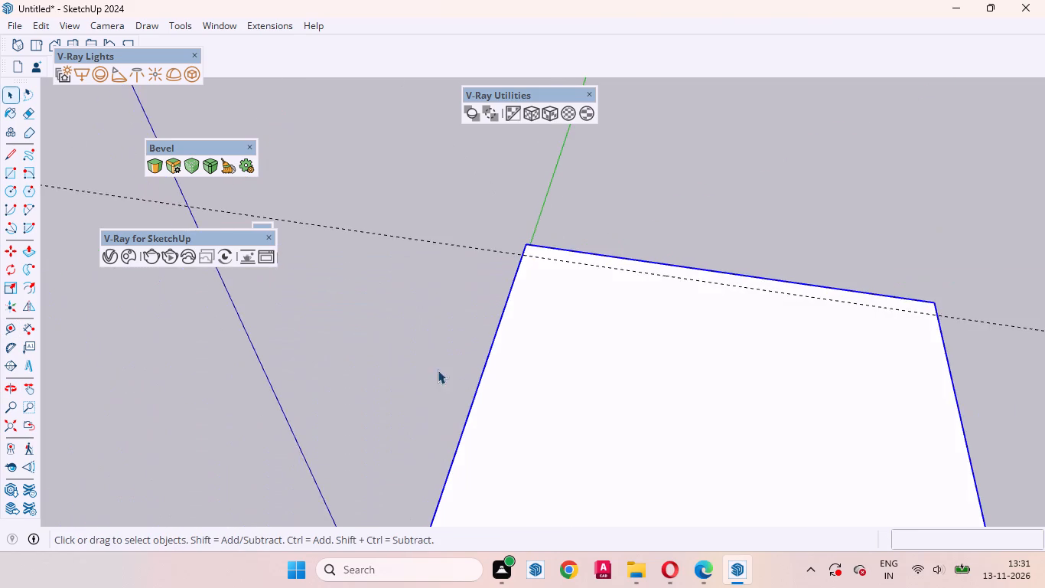
pyautogui.scroll(-8, 352, 371)
pyautogui.rightClick(676, 274)
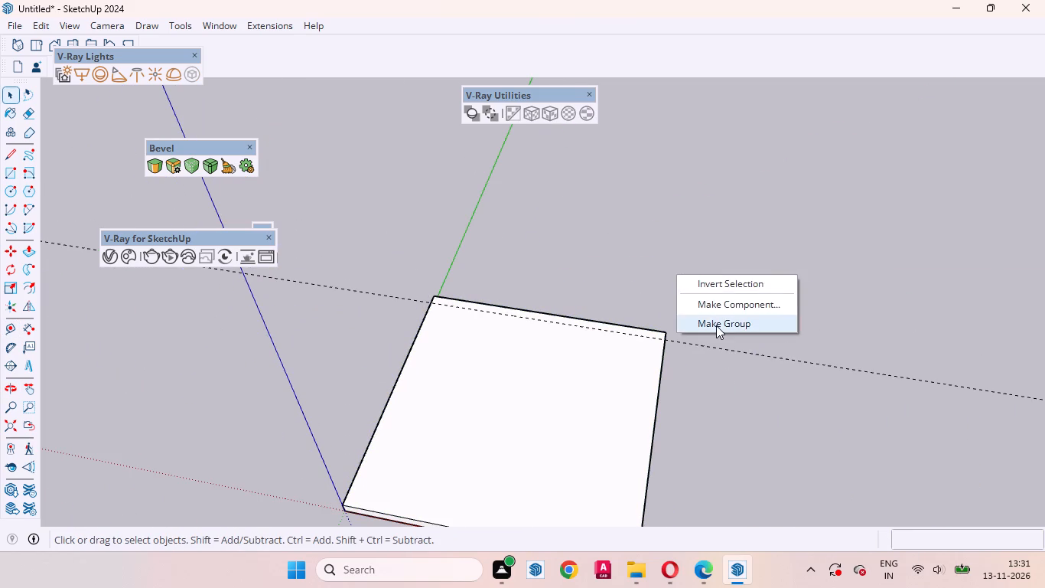
pyautogui.click(716, 325)
# Draw a 6" by 12' rectangle on the slab top between the guide line and the rear edge.
pyautogui.moveTo(609, 343); pyautogui.dragTo(148, 513, button='middle')
pyautogui.scroll(2, 552, 212)
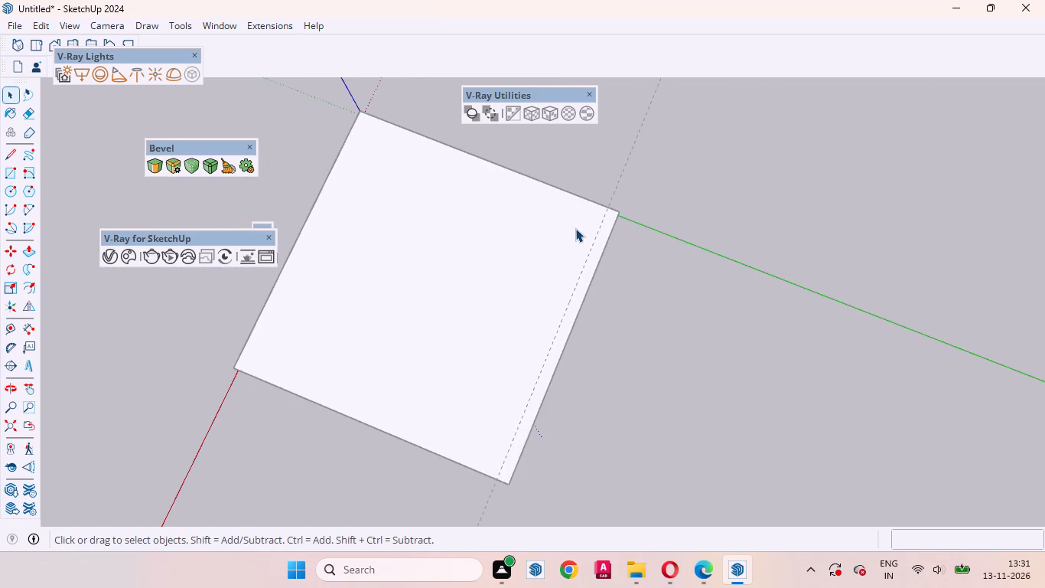
pyautogui.press('r')
pyautogui.scroll(4, 632, 237)
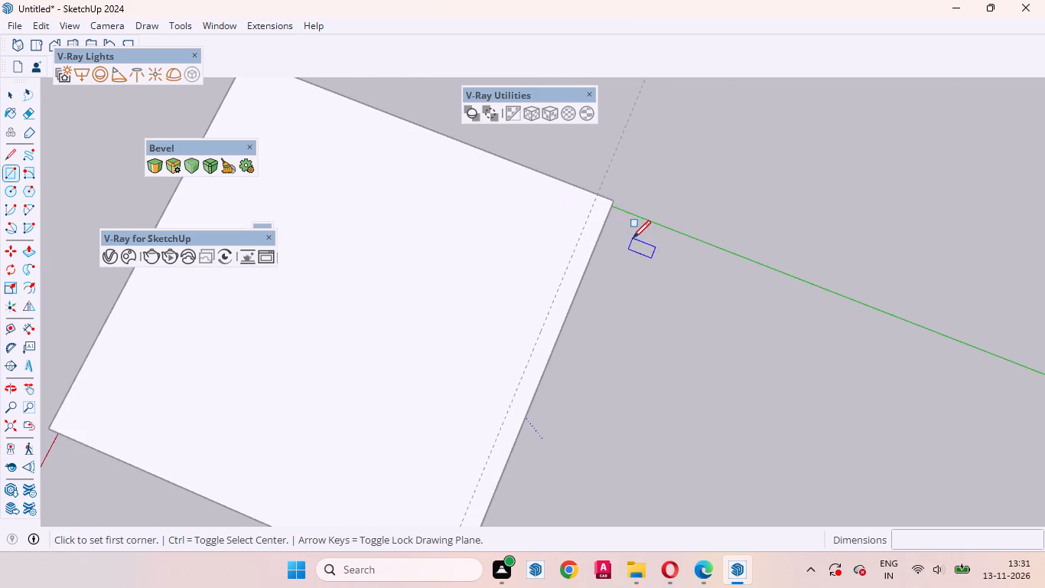
pyautogui.click(597, 195)
pyautogui.scroll(-4, 594, 259)
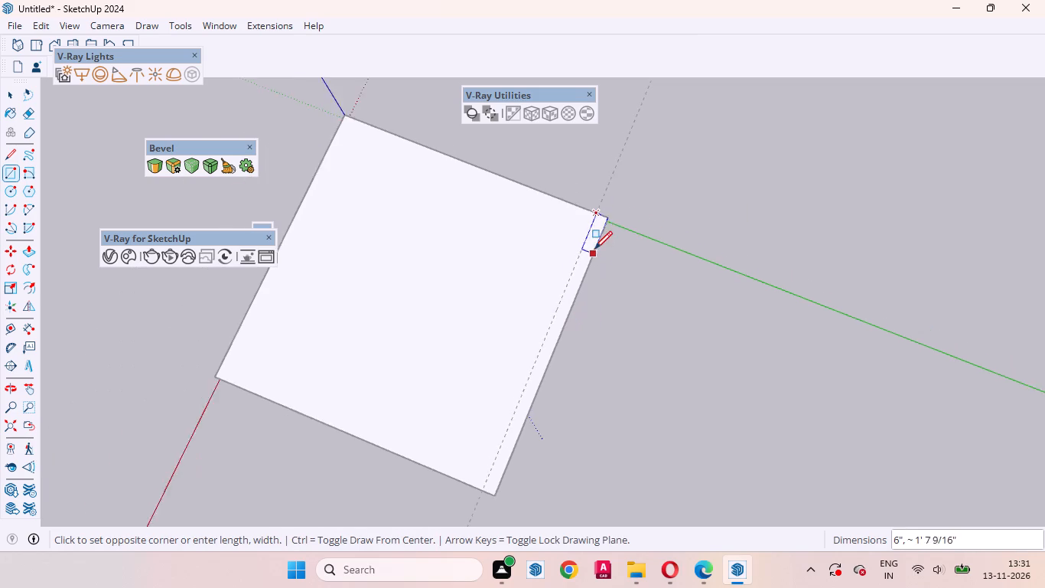
pyautogui.scroll(-4, 594, 249)
pyautogui.click(529, 413)
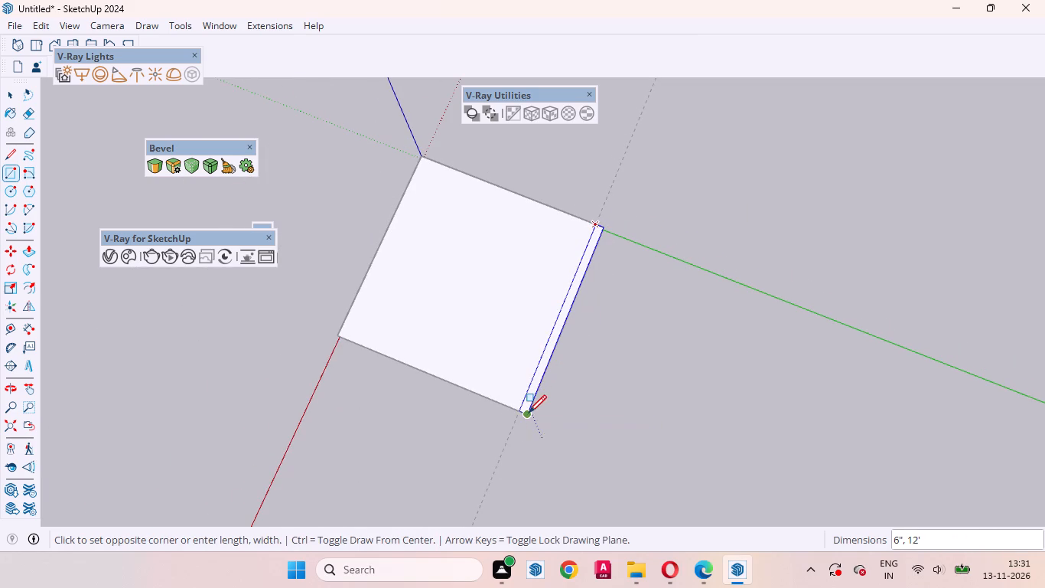
# Extrude the narrow strip upward 9' to form the back wall, and close the group.
pyautogui.press('p')
pyautogui.click(562, 317)
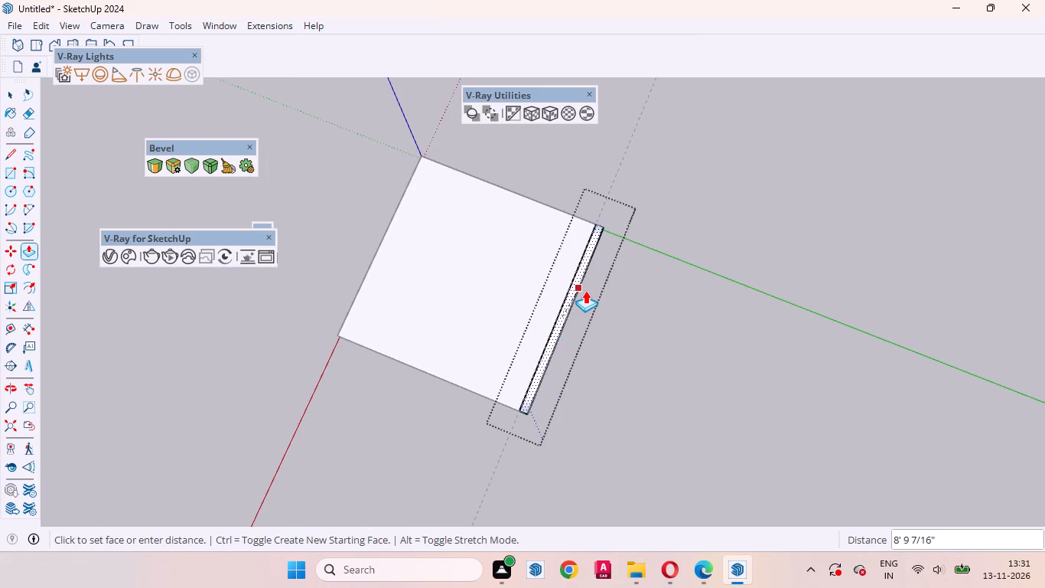
pyautogui.press('9')
pyautogui.press("'")
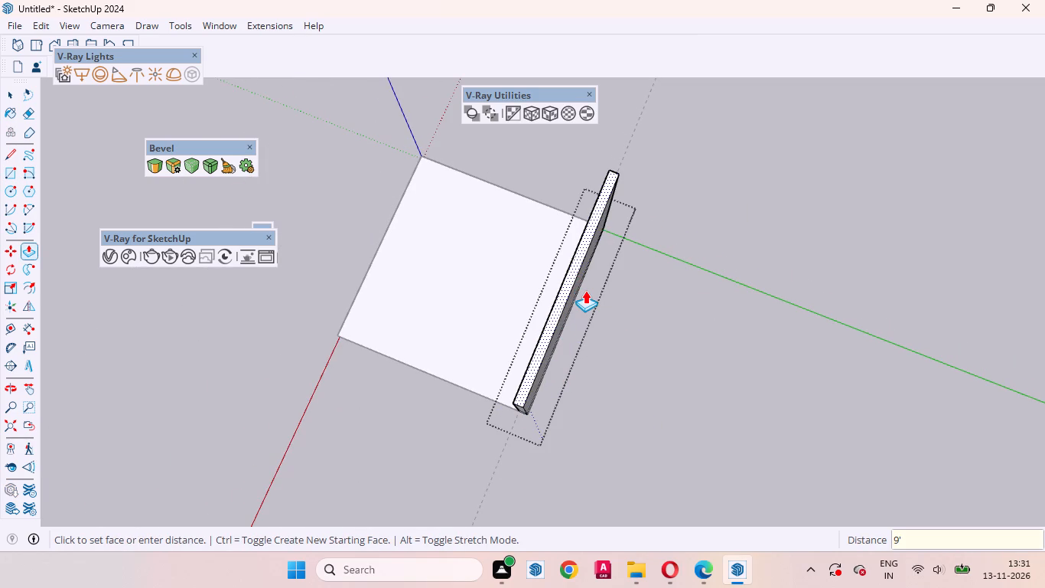
pyautogui.press('Return')
pyautogui.press('space')
pyautogui.moveTo(550, 371); pyautogui.dragTo(649, 304, button='middle')
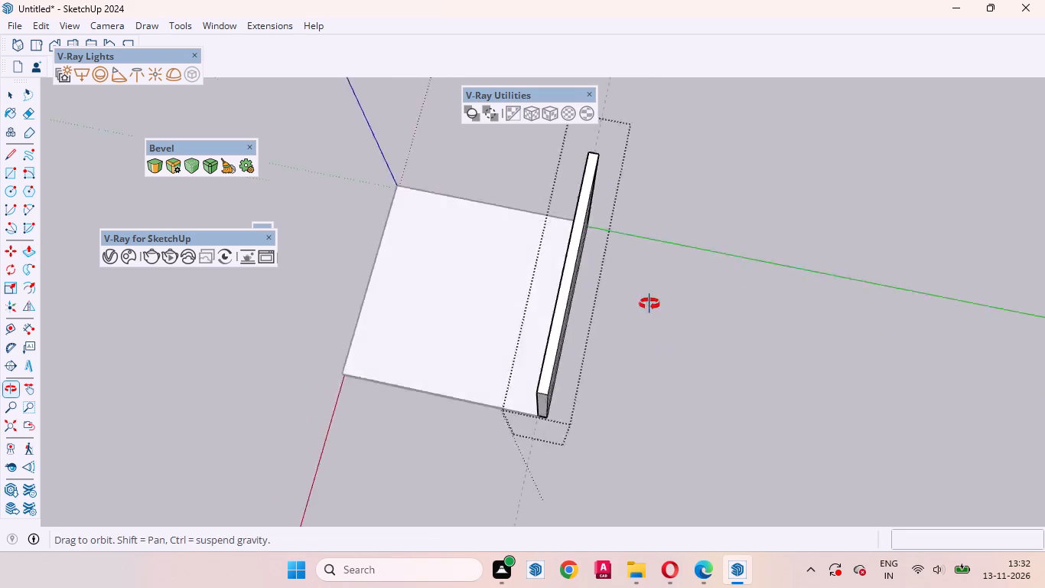
pyautogui.moveTo(649, 304); pyautogui.dragTo(975, 83, button='middle')
pyautogui.moveTo(679, 204); pyautogui.dragTo(857, 187, button='middle')
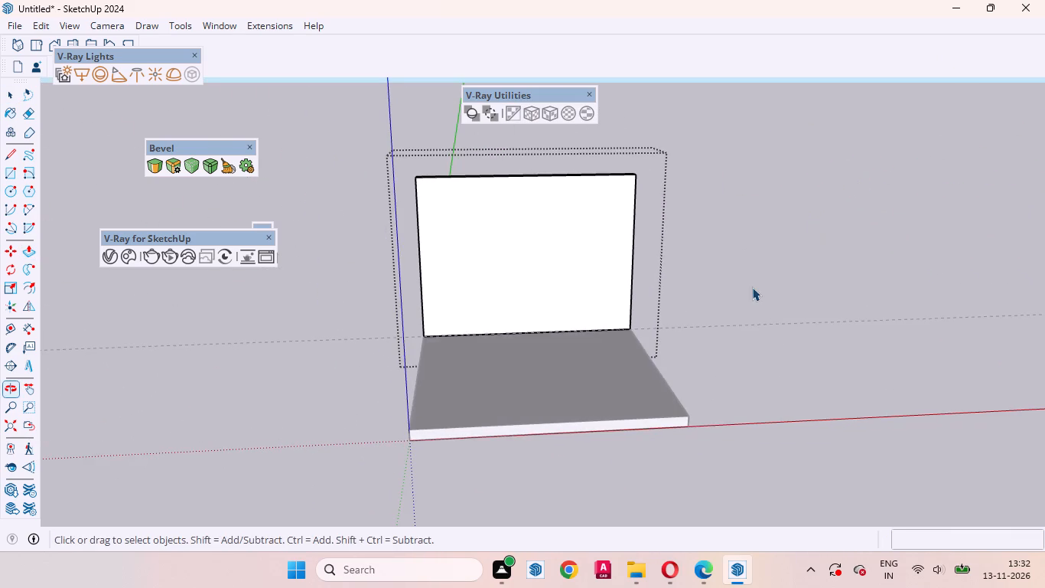
pyautogui.click(752, 287)
# Select and delete the guide line along the base of the back wall.
pyautogui.moveTo(635, 315); pyautogui.dragTo(601, 248, button='middle')
pyautogui.moveTo(768, 361); pyautogui.dragTo(723, 284)
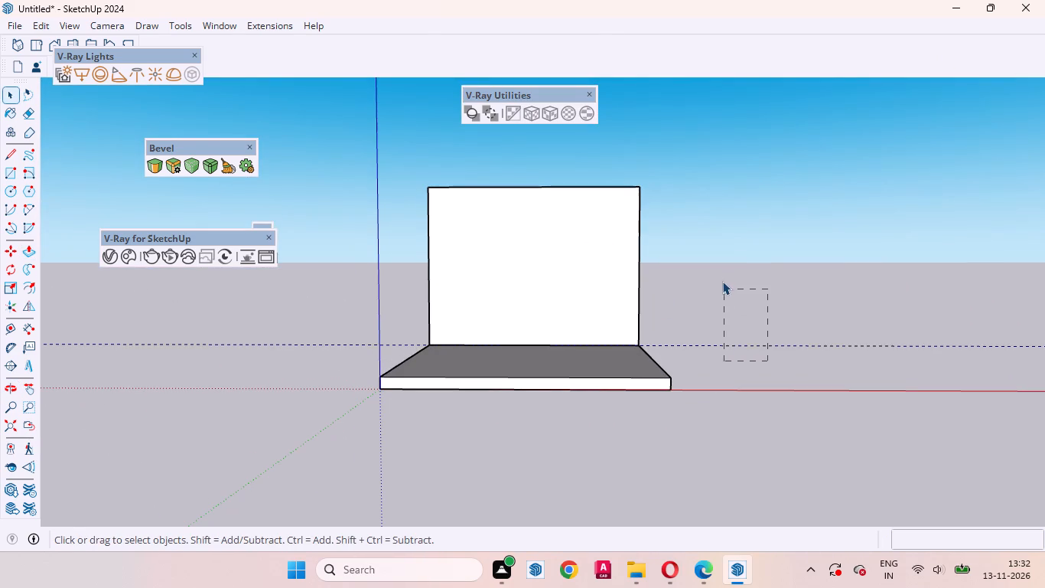
pyautogui.press('Delete')
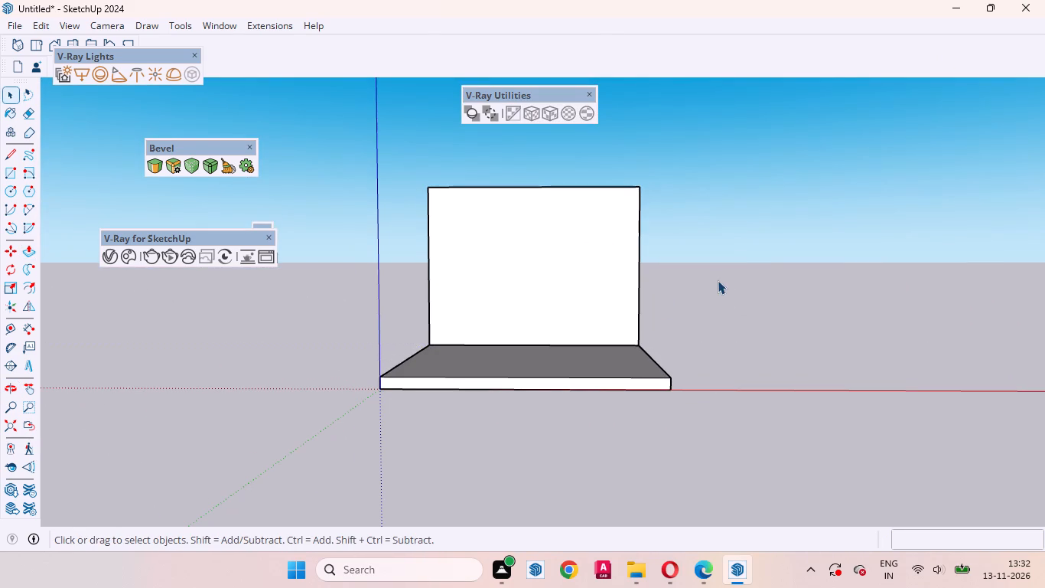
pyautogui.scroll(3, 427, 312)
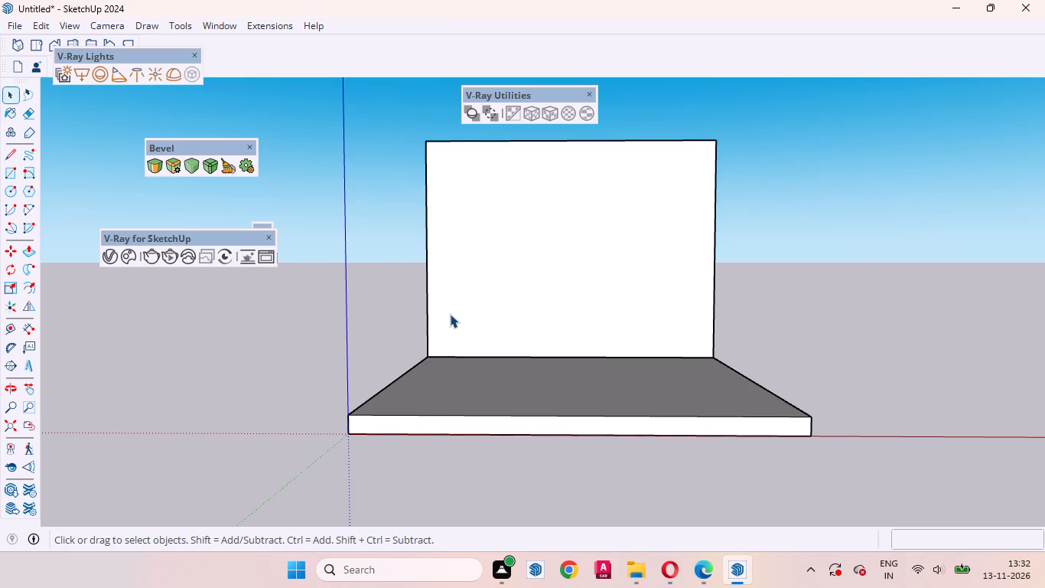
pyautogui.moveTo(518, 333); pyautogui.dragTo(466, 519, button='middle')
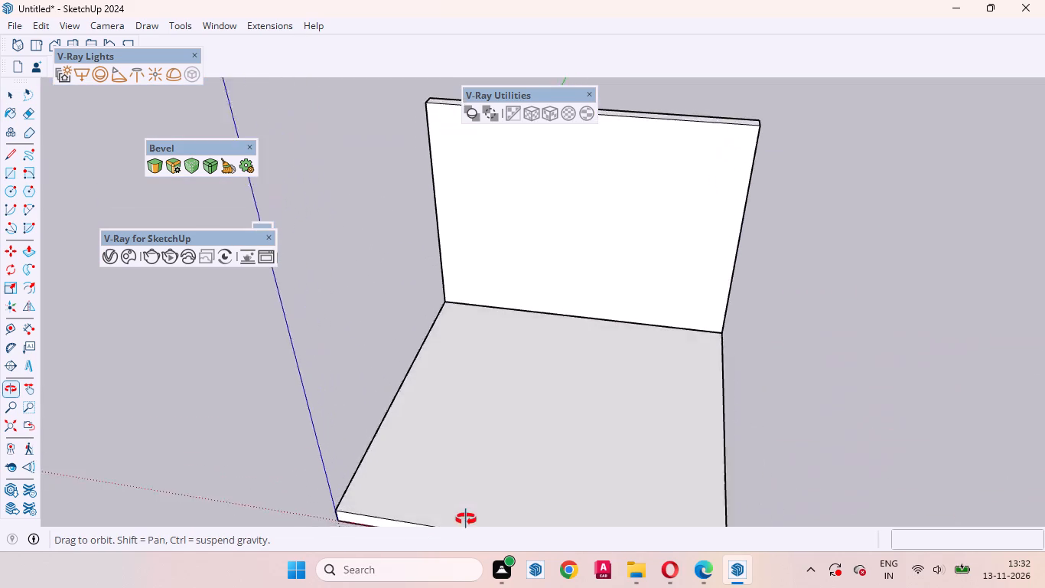
# Place a vertical guide line on the back wall's inner face, 4' from its left edge.
pyautogui.moveTo(466, 519); pyautogui.dragTo(522, 368, button='middle')
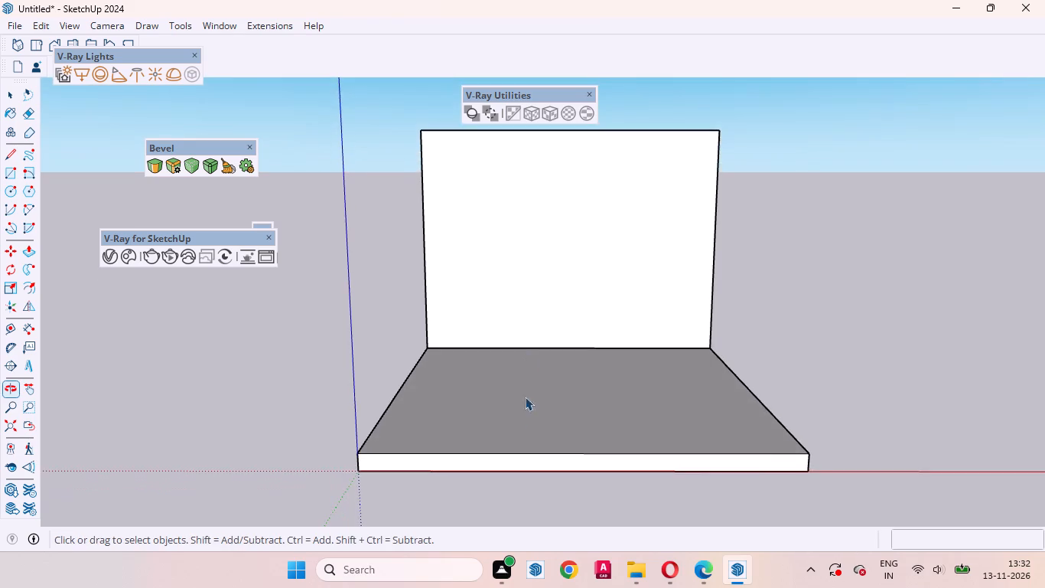
pyautogui.scroll(-3, 527, 449)
pyautogui.scroll(3, 522, 231)
pyautogui.press('t')
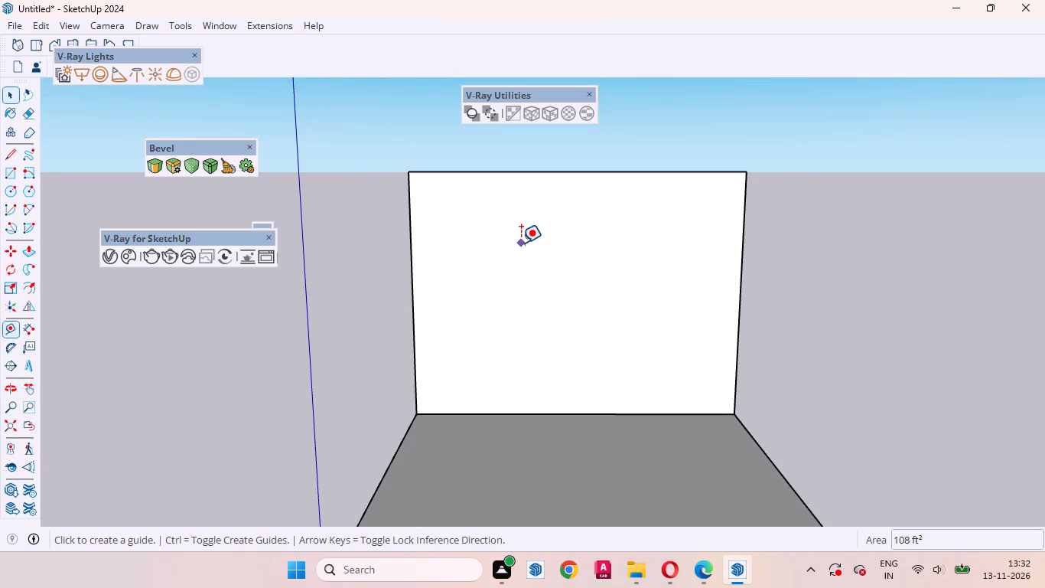
pyautogui.click(415, 245)
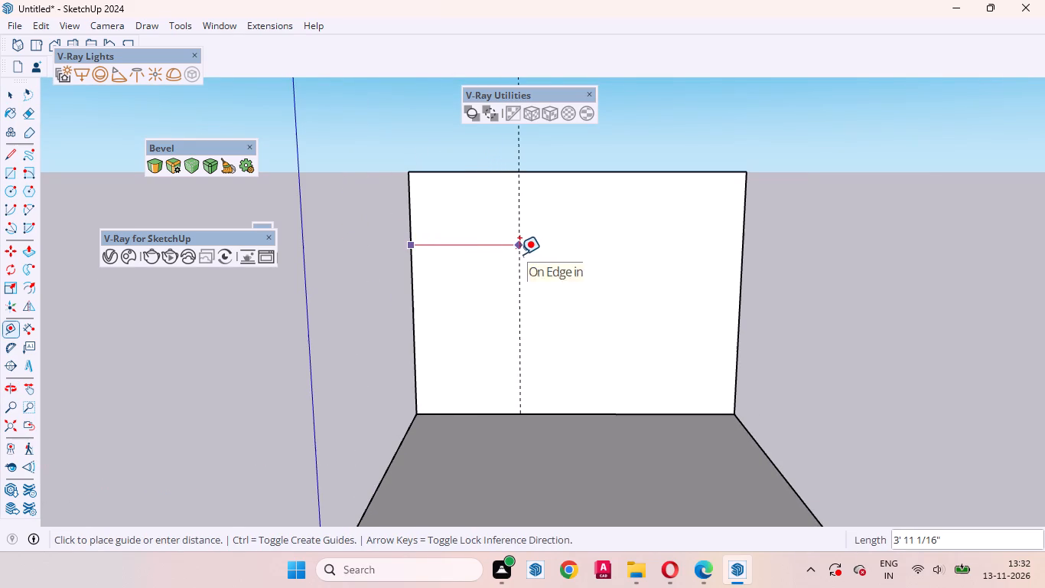
pyautogui.write("4'")
pyautogui.press('Return')
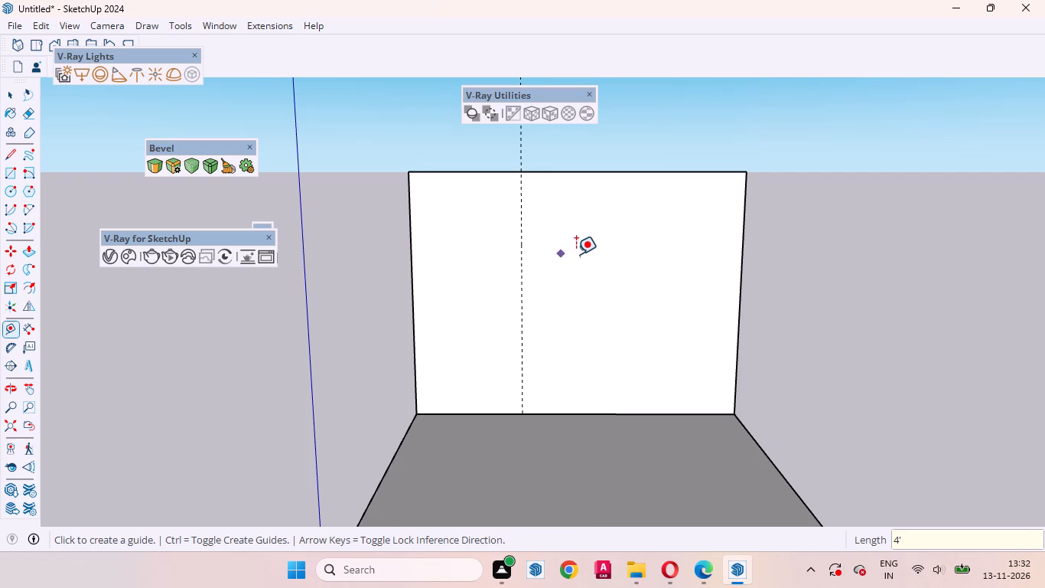
# Add a second vertical guide 12" to the right of the 4' guide on the back wall.
pyautogui.click(524, 263)
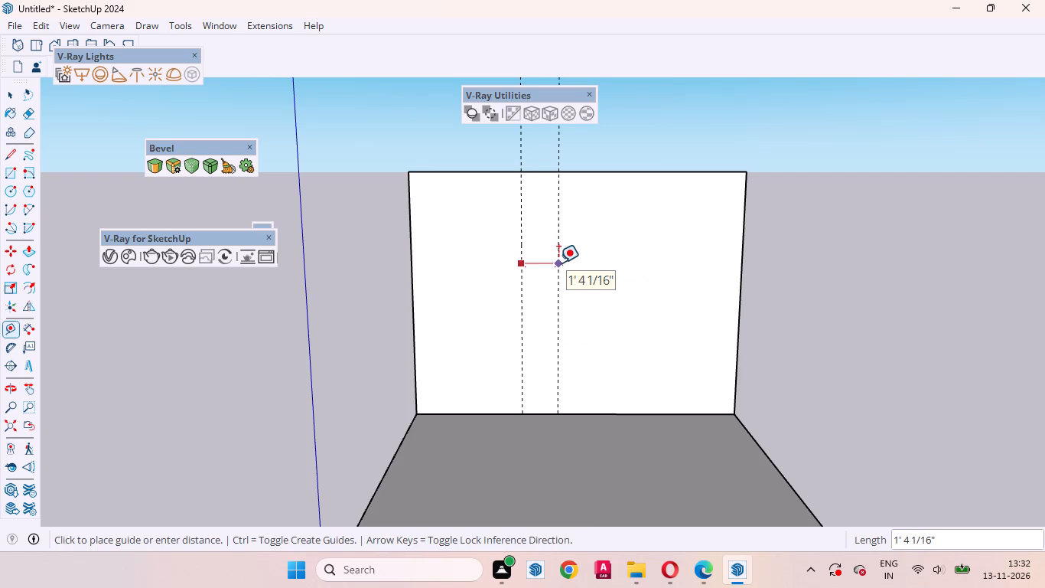
pyautogui.write('12')
pyautogui.press('Return')
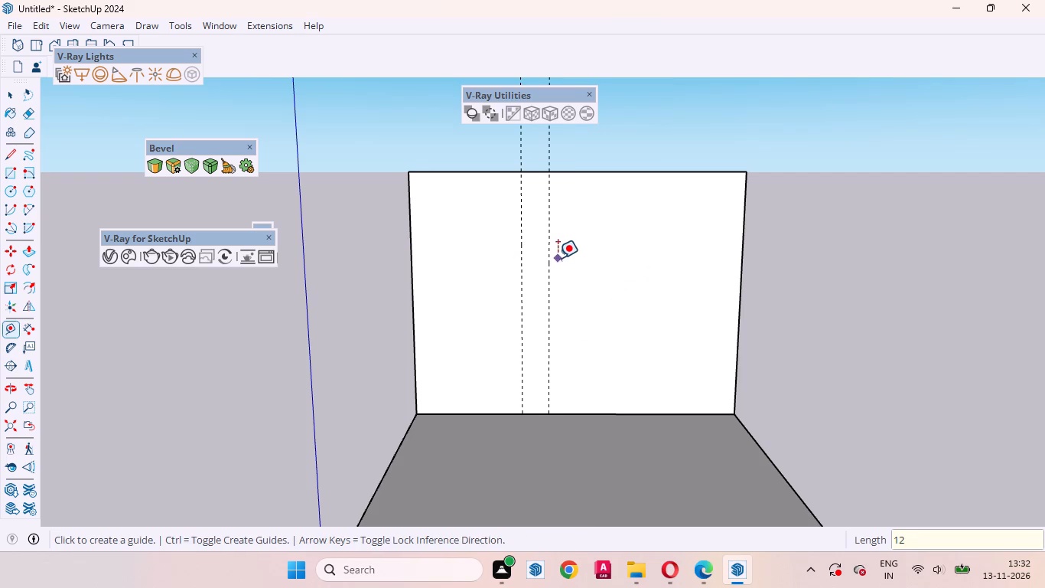
pyautogui.click(552, 258)
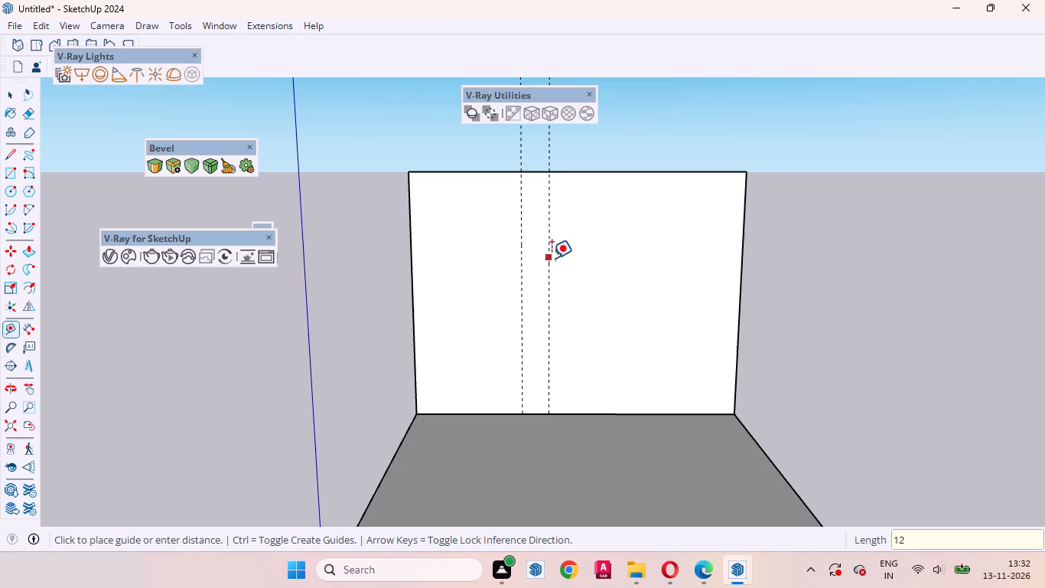
pyautogui.press('space')
# Place a vertical guide line on the back wall, 6" in from its right edge.
pyautogui.press('t')
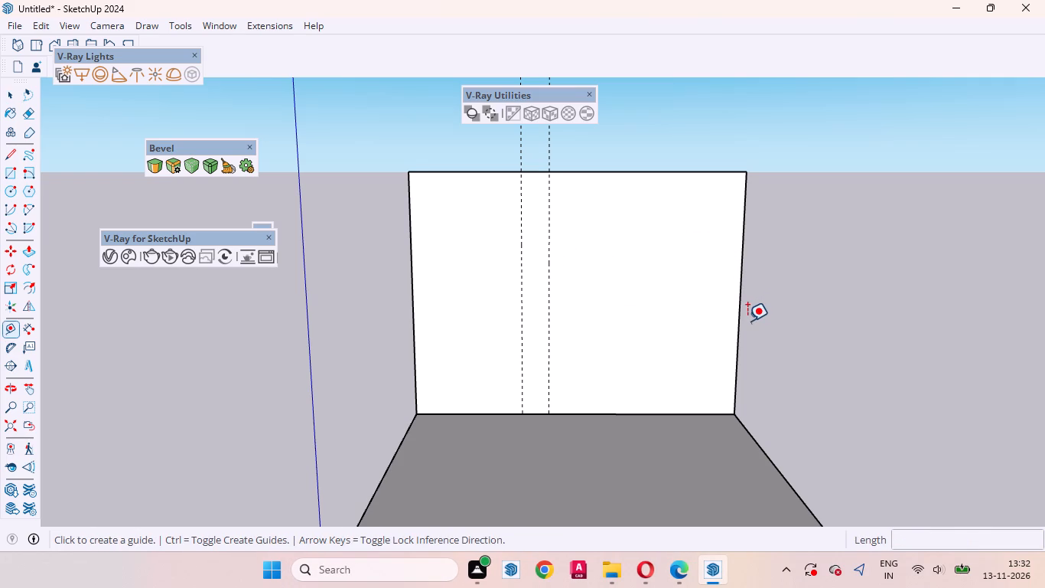
pyautogui.scroll(4, 744, 318)
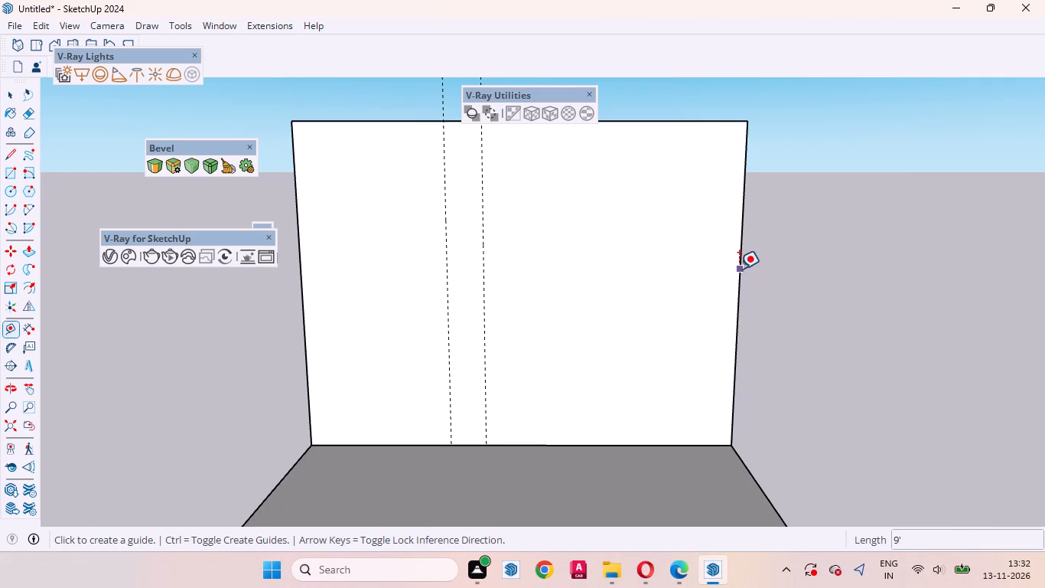
pyautogui.click(739, 269)
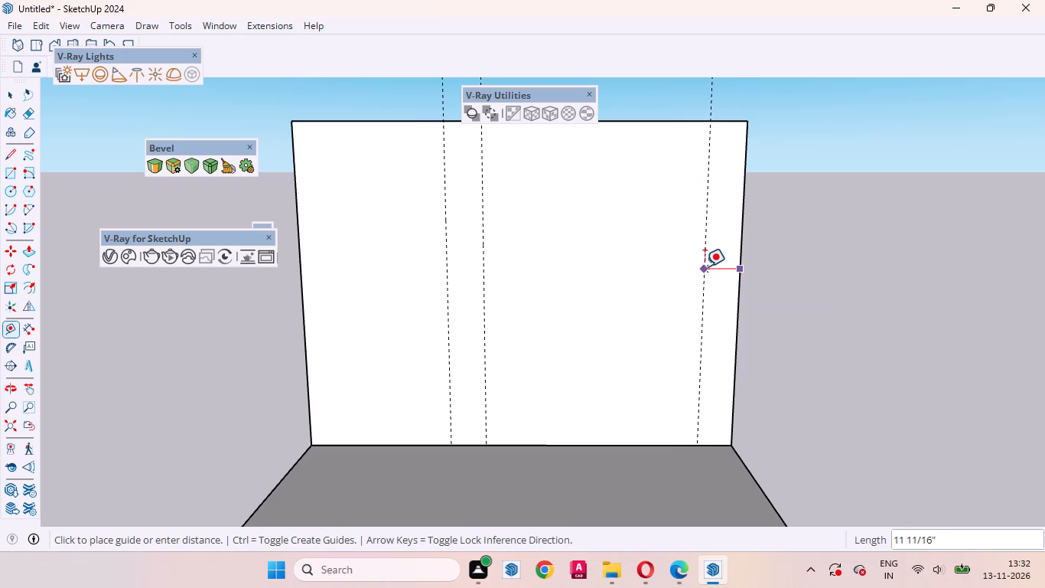
pyautogui.press('6')
pyautogui.press('Return')
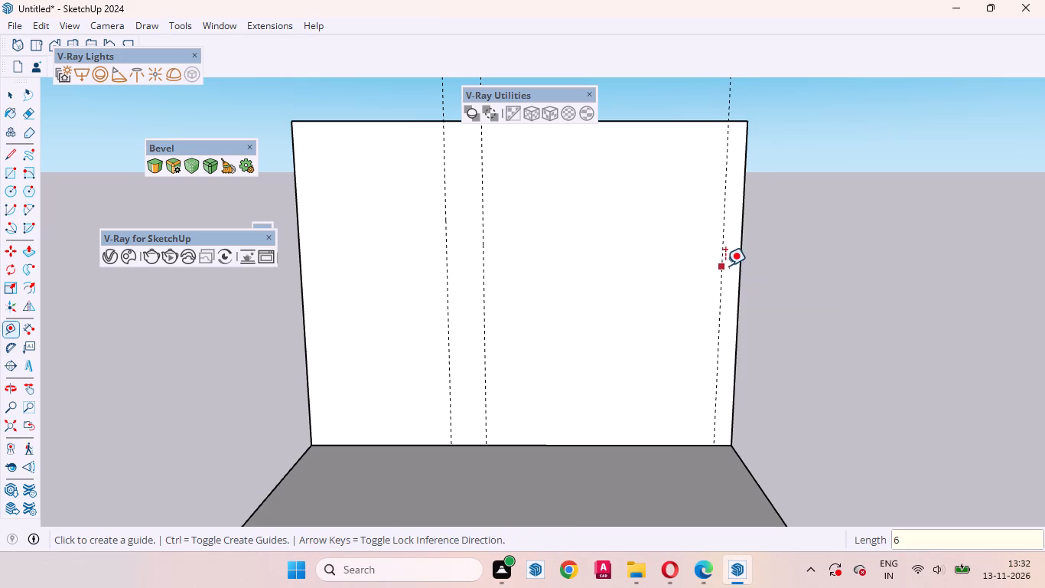
# Add another vertical guide on the back wall, 3'5" to the left of the guide near the right edge.
pyautogui.click(722, 260)
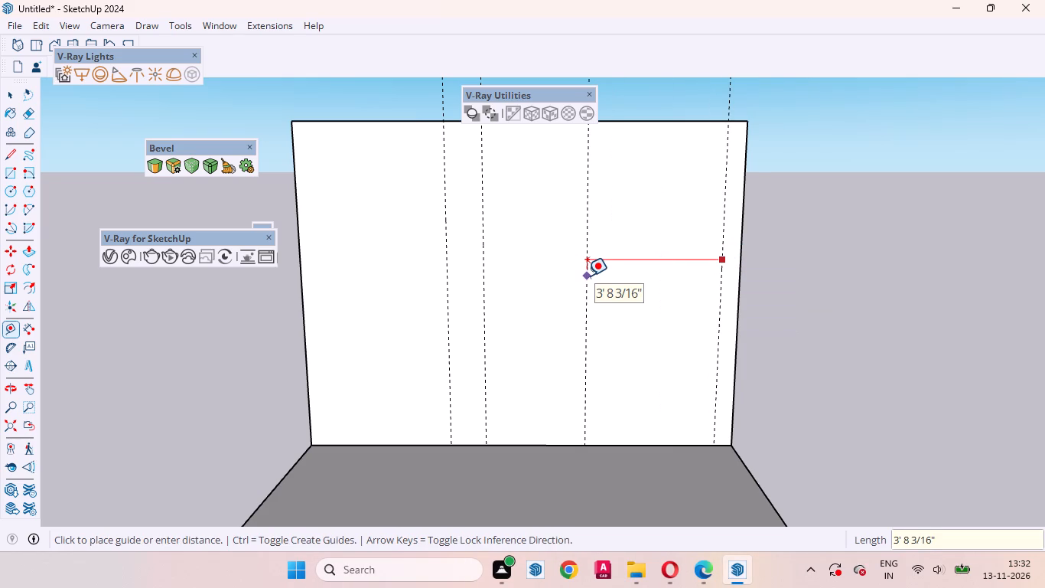
pyautogui.write("3'")
pyautogui.press('5')
pyautogui.press('Return')
pyautogui.press('space')
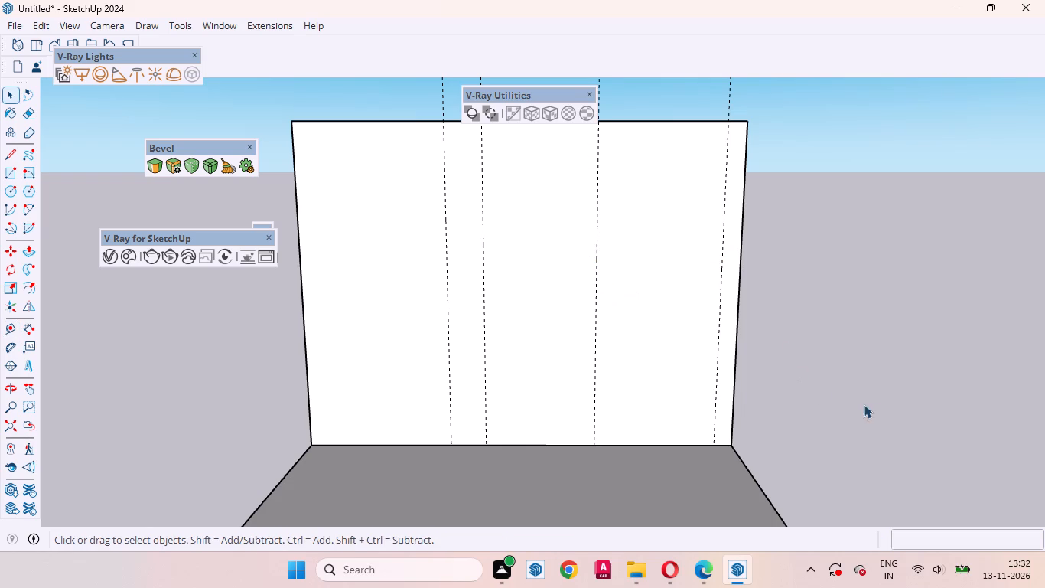
# Erase the leftmost vertical guide line on the back wall, the one 4' from the left edge.
pyautogui.scroll(-1, 774, 391)
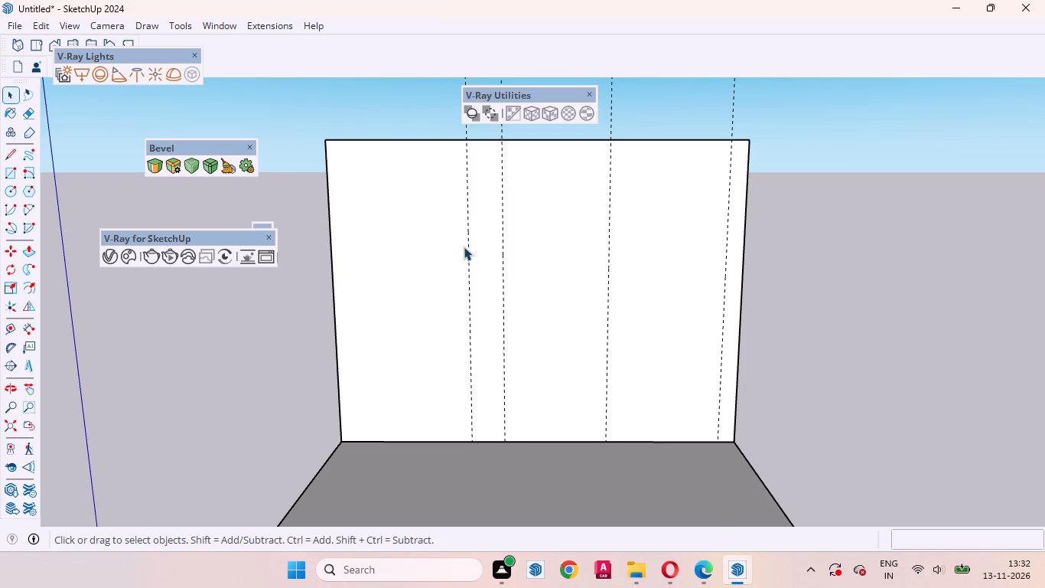
pyautogui.click(467, 237)
pyautogui.rightClick(467, 237)
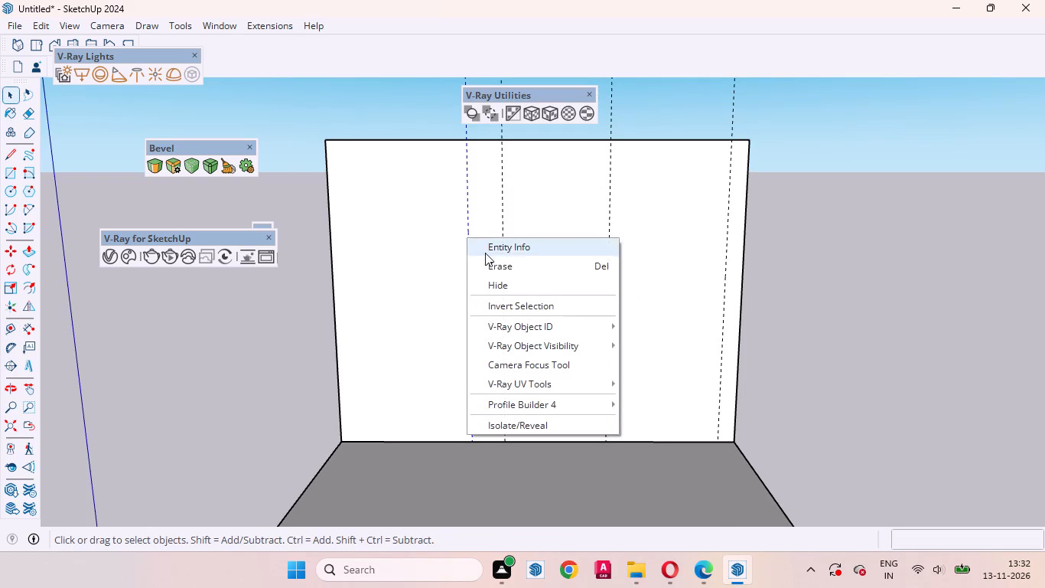
pyautogui.click(498, 269)
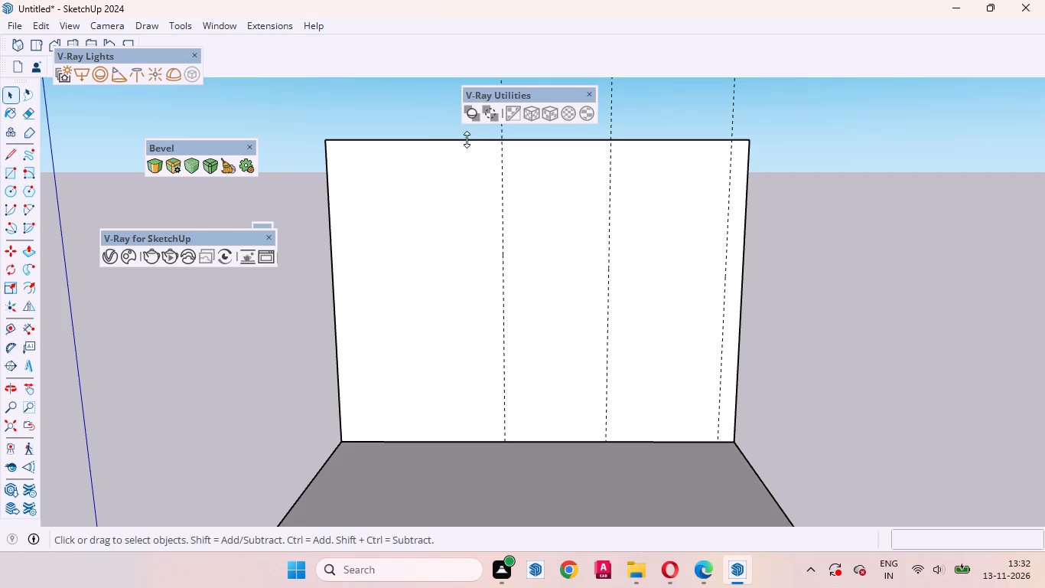
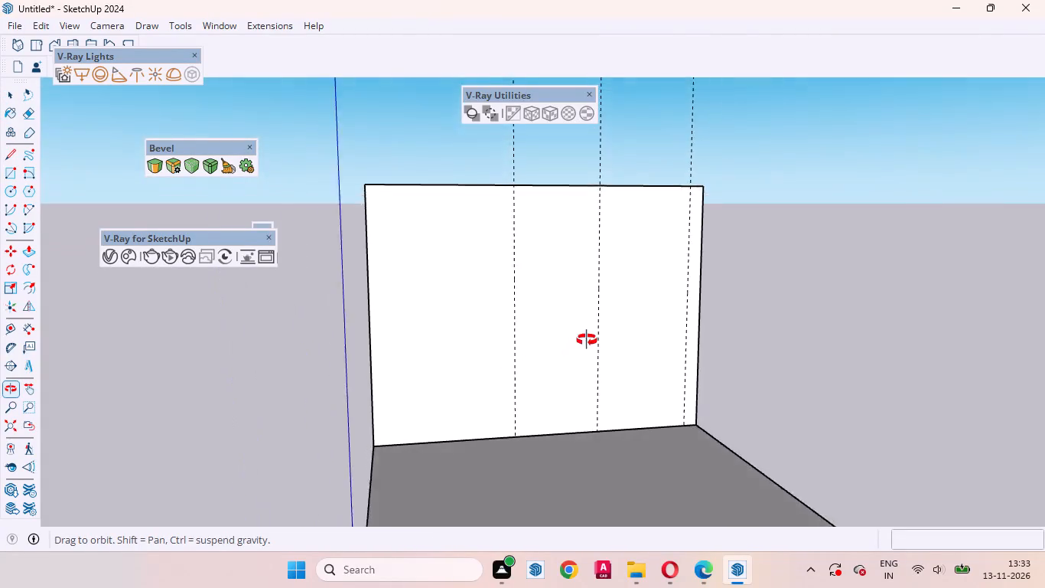
# Open the back wall for editing and draw a 3'1" by 9' rectangle on it between the left and middle vertical guides.
pyautogui.scroll(3, 438, 327)
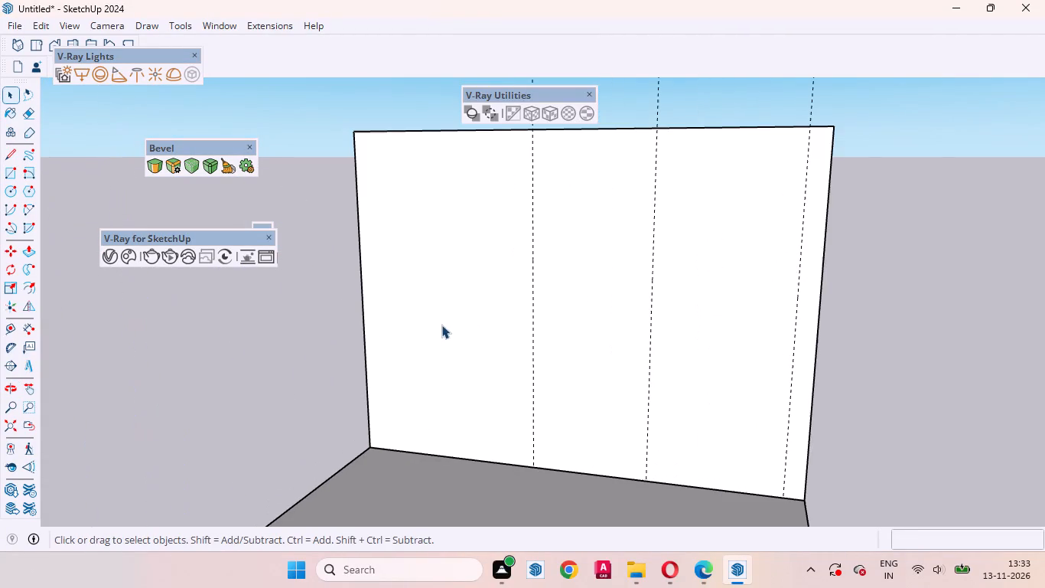
pyautogui.click(441, 323)
pyautogui.scroll(-3, 547, 376)
pyautogui.doubleClick(450, 358)
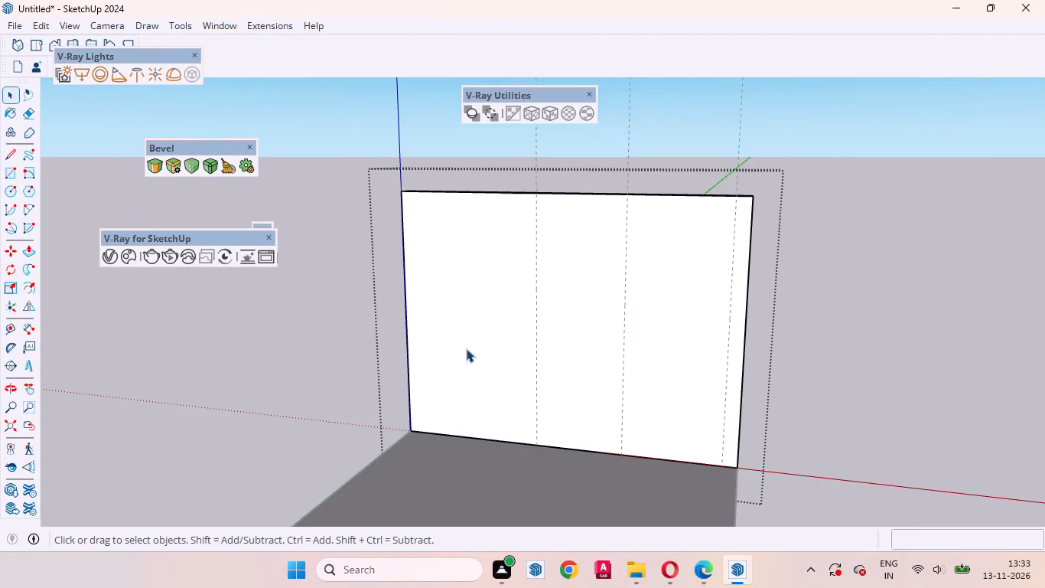
pyautogui.click(481, 347)
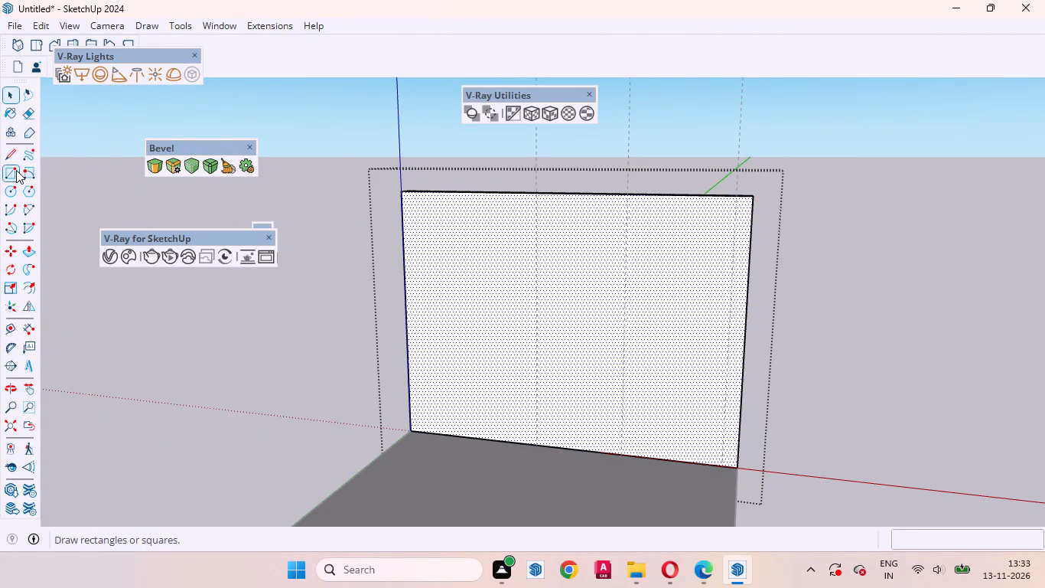
pyautogui.click(16, 170)
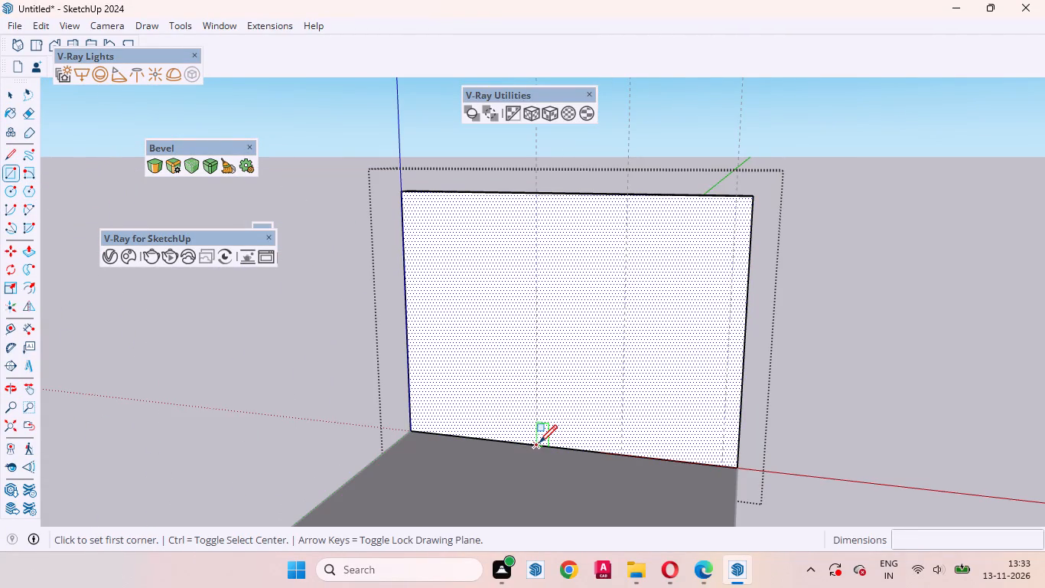
pyautogui.click(539, 443)
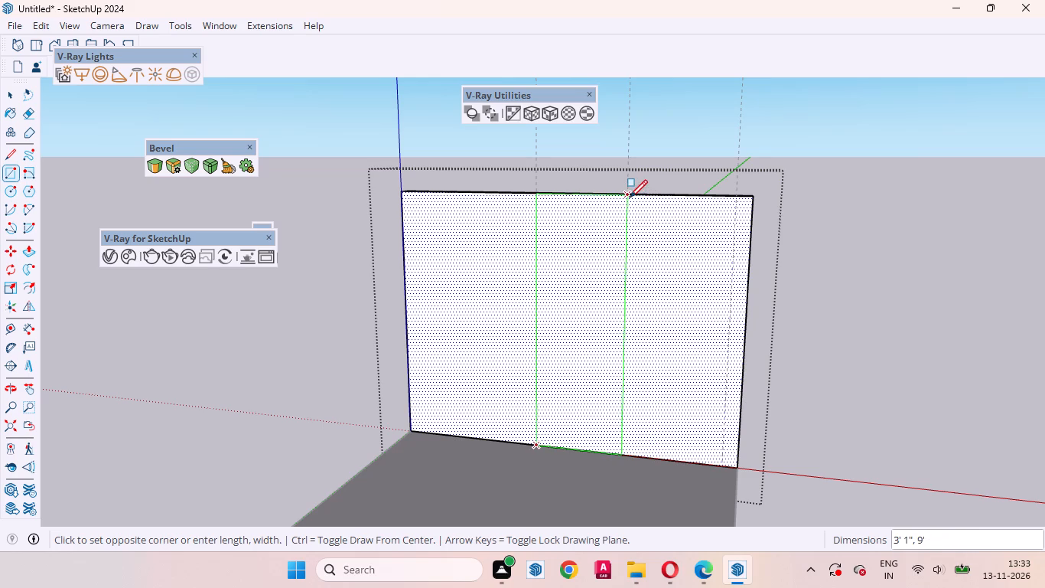
pyautogui.click(630, 196)
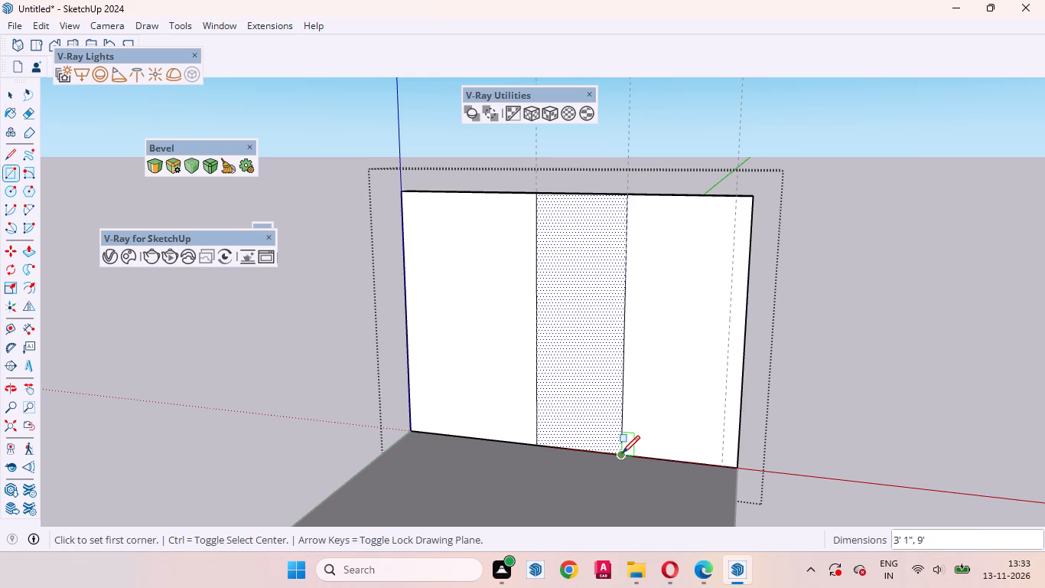
# Draw a 3'5" by 9' rectangle on the wall between the middle guide and the guide near the right edge.
pyautogui.click(622, 453)
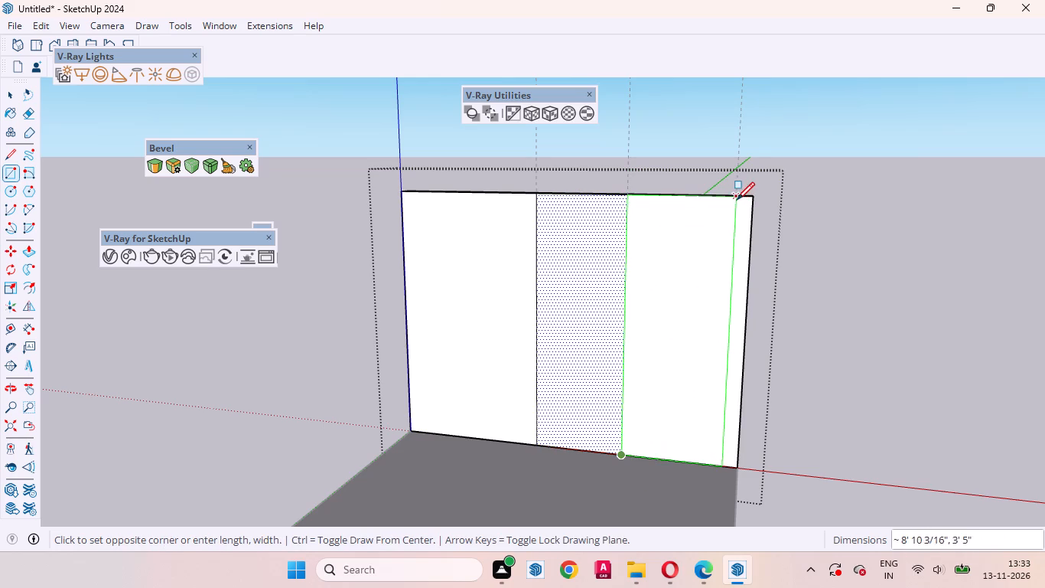
pyautogui.click(737, 200)
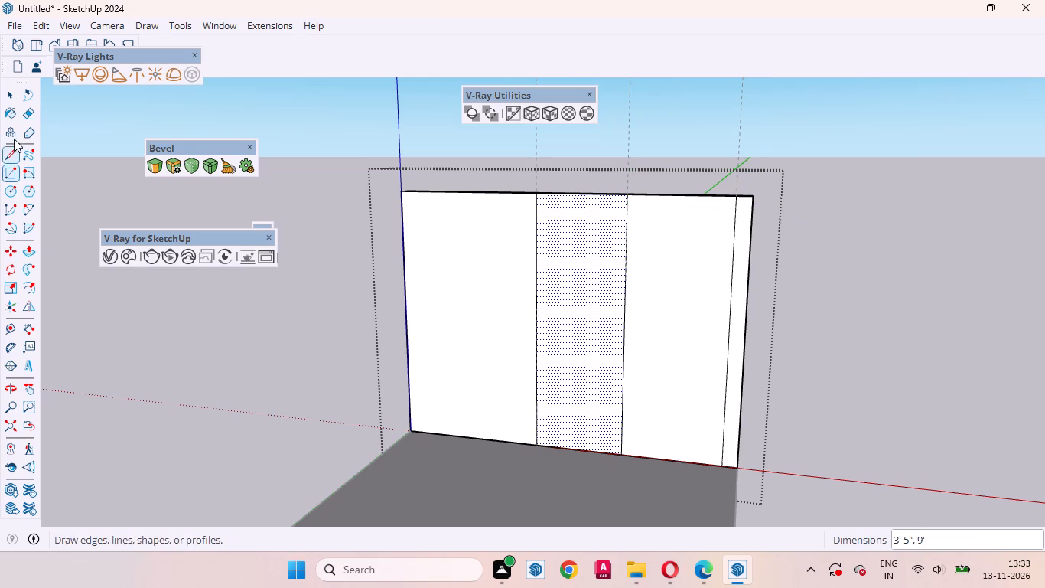
# Check the back wall's separate panel faces by selecting them one at a time.
pyautogui.click(14, 99)
pyautogui.click(455, 332)
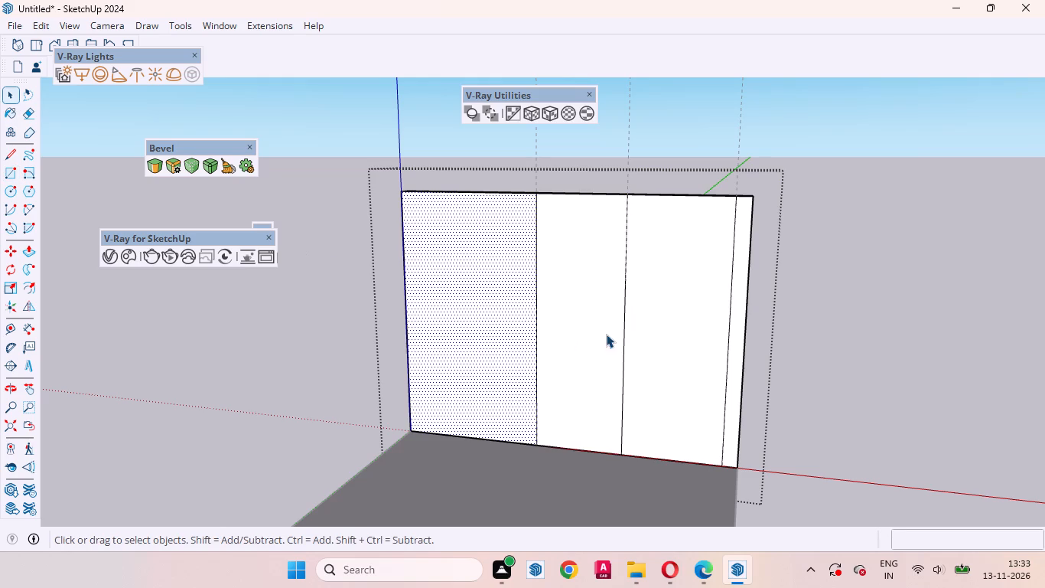
pyautogui.click(606, 334)
pyautogui.click(672, 336)
pyautogui.click(734, 326)
pyautogui.moveTo(591, 351); pyautogui.dragTo(625, 351, button='middle')
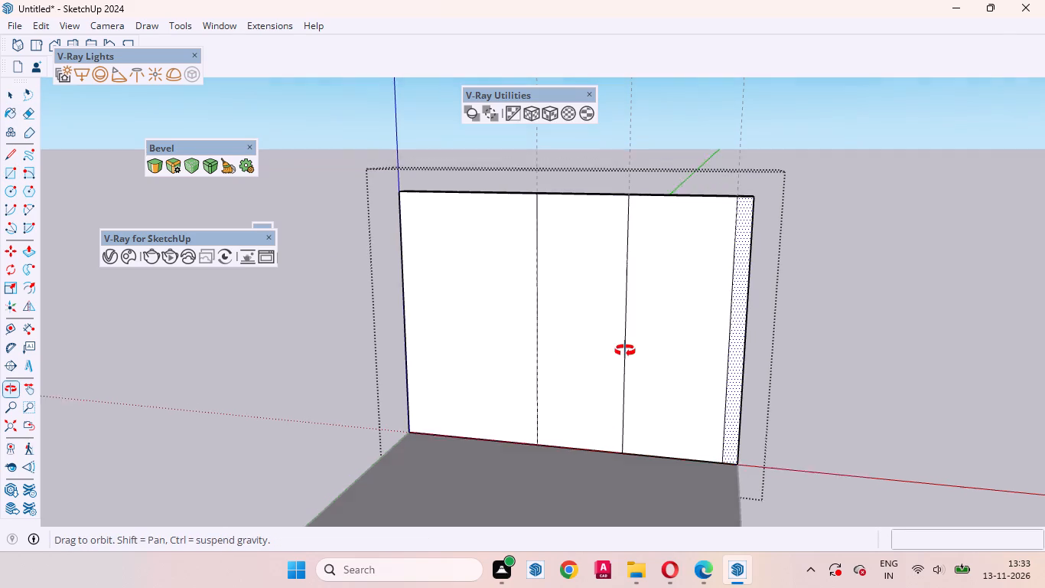
pyautogui.moveTo(625, 351); pyautogui.dragTo(643, 345, button='middle')
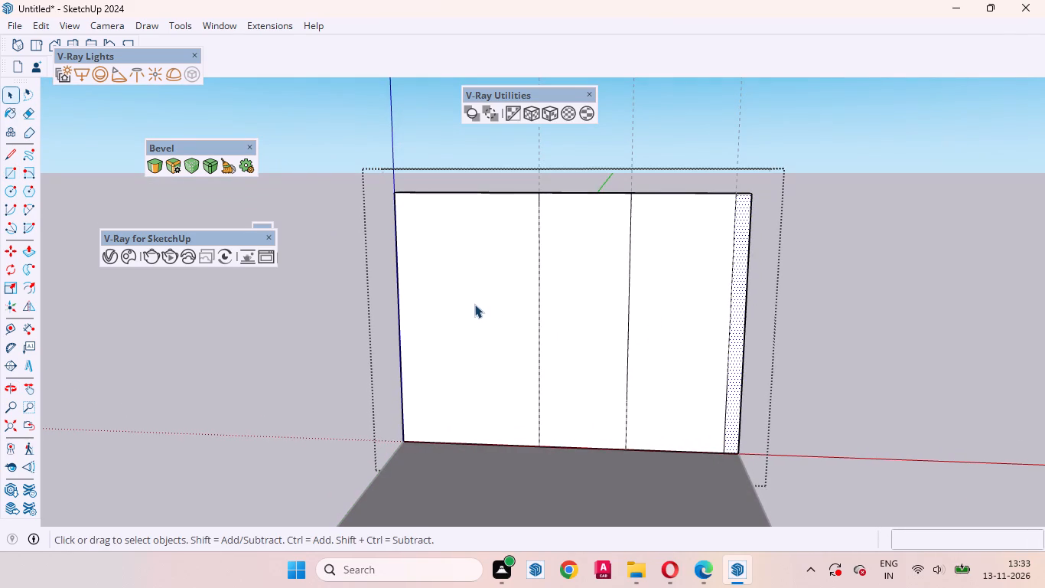
pyautogui.scroll(2, 474, 304)
pyautogui.press('l')
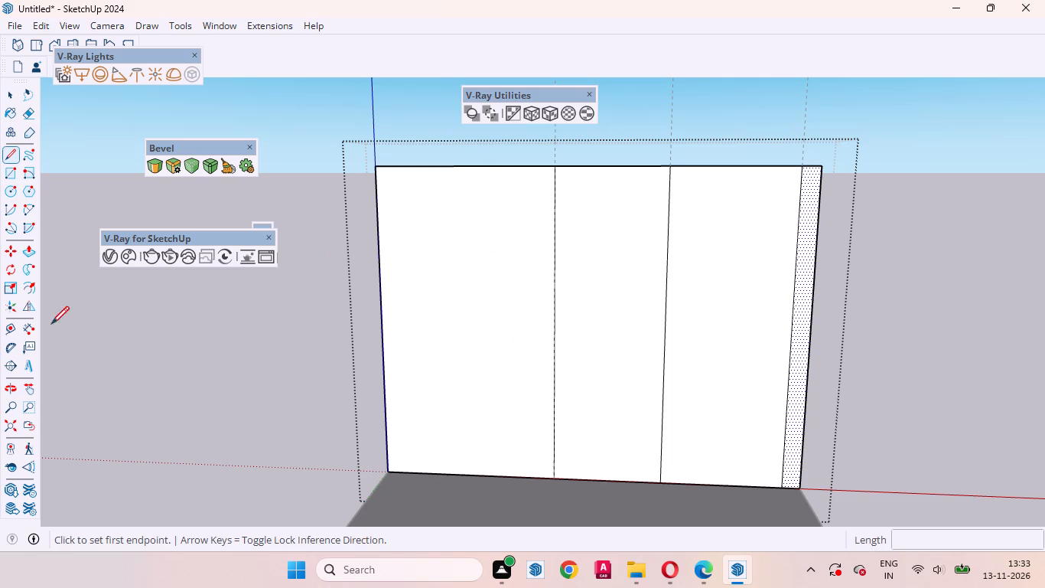
pyautogui.click(11, 98)
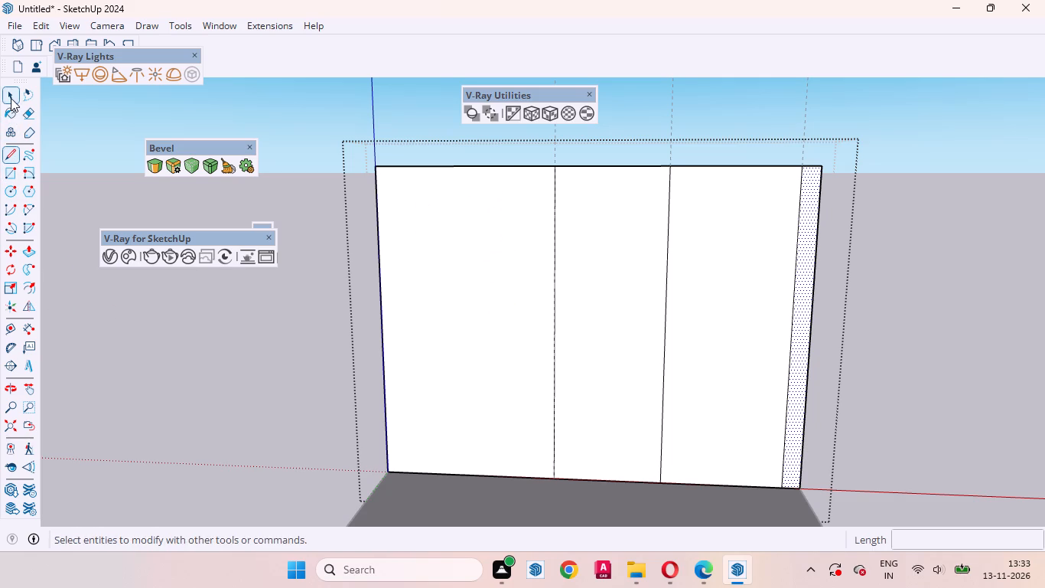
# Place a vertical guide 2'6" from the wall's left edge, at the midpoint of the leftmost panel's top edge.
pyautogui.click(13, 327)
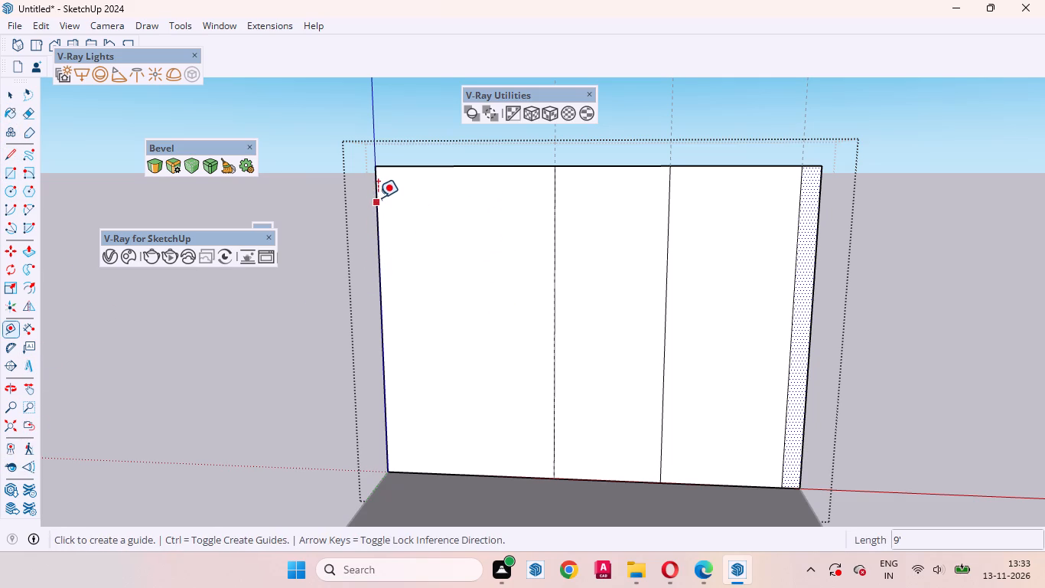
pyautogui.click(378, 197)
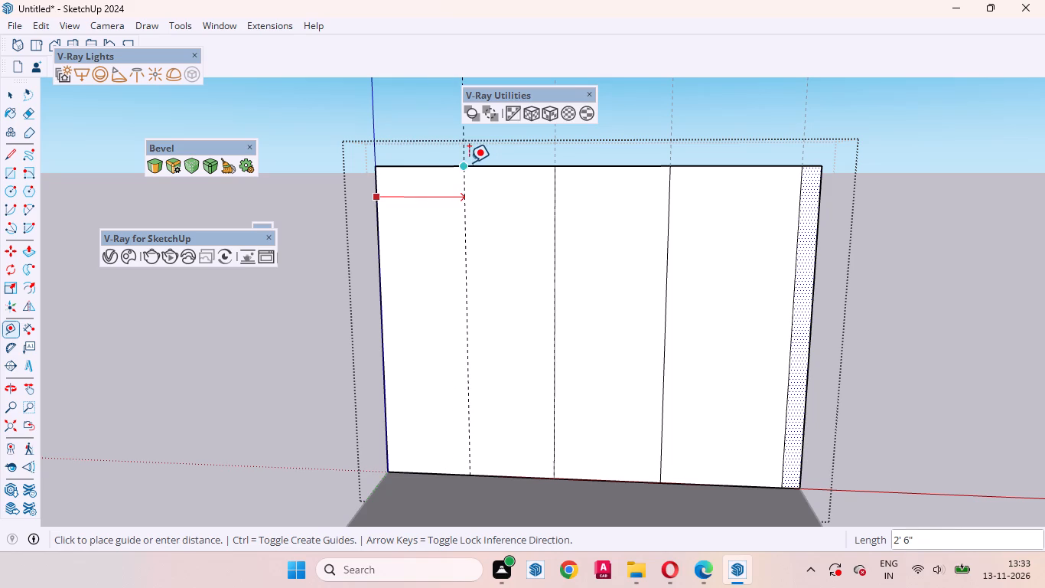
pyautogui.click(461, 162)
# Add a vertical guide 1'5" to the left of the leftmost panel's right edge on the back wall.
pyautogui.moveTo(568, 395); pyautogui.dragTo(401, 494, button='middle')
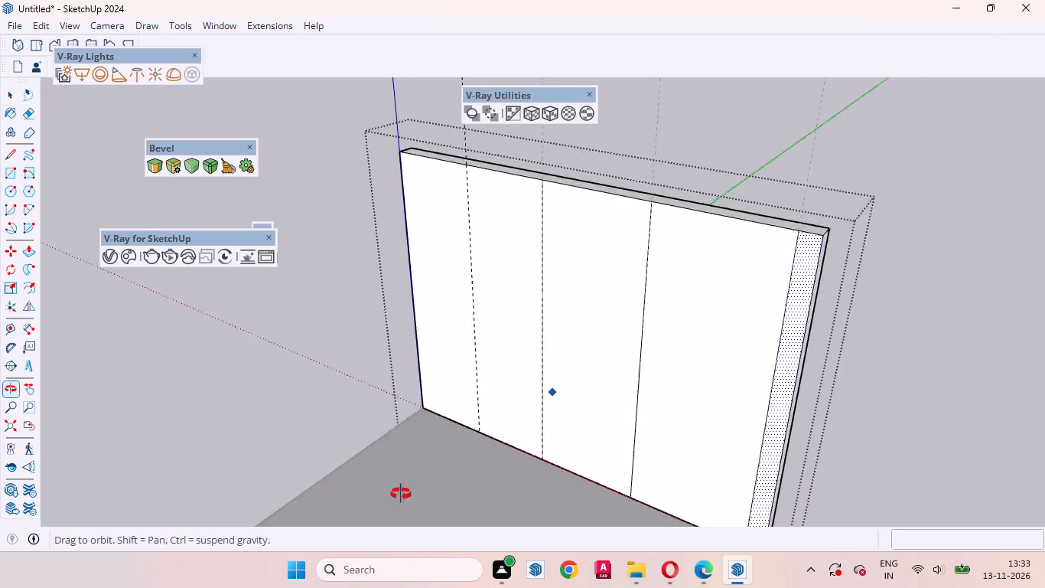
pyautogui.moveTo(401, 494); pyautogui.dragTo(541, 423, button='middle')
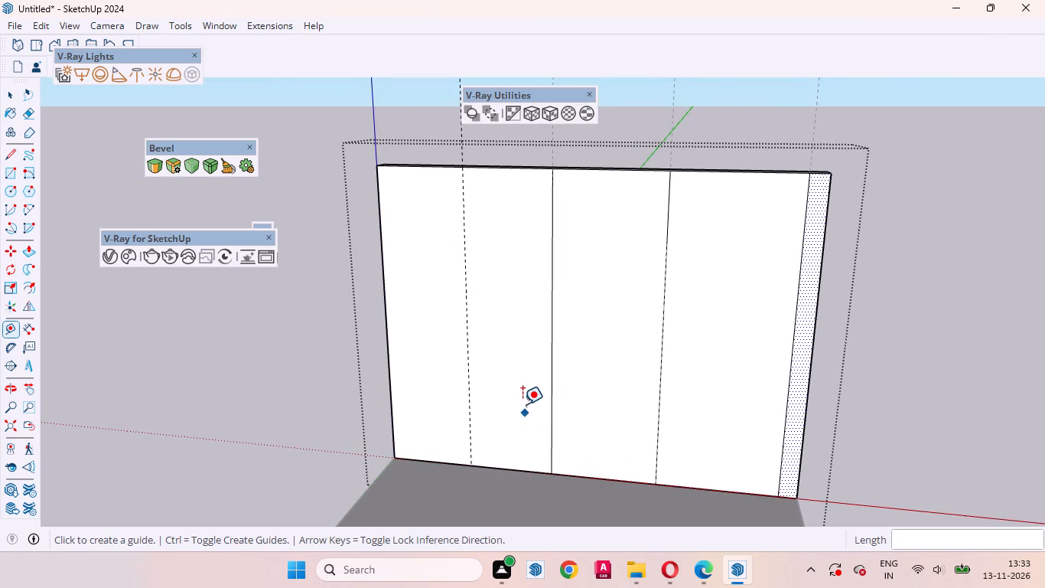
pyautogui.click(550, 299)
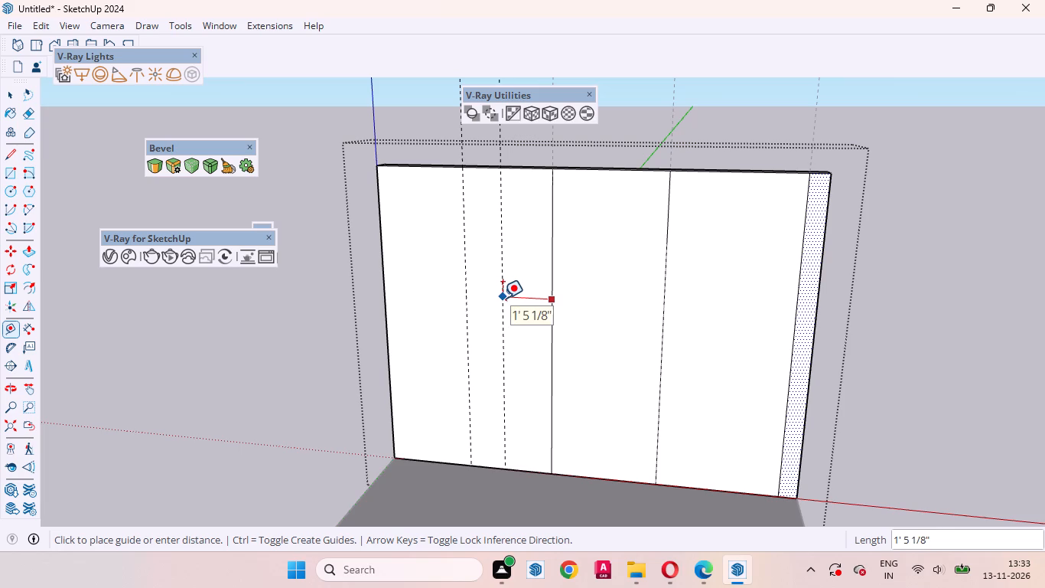
pyautogui.press('1')
pyautogui.press("'")
pyautogui.press('5')
pyautogui.press('Return')
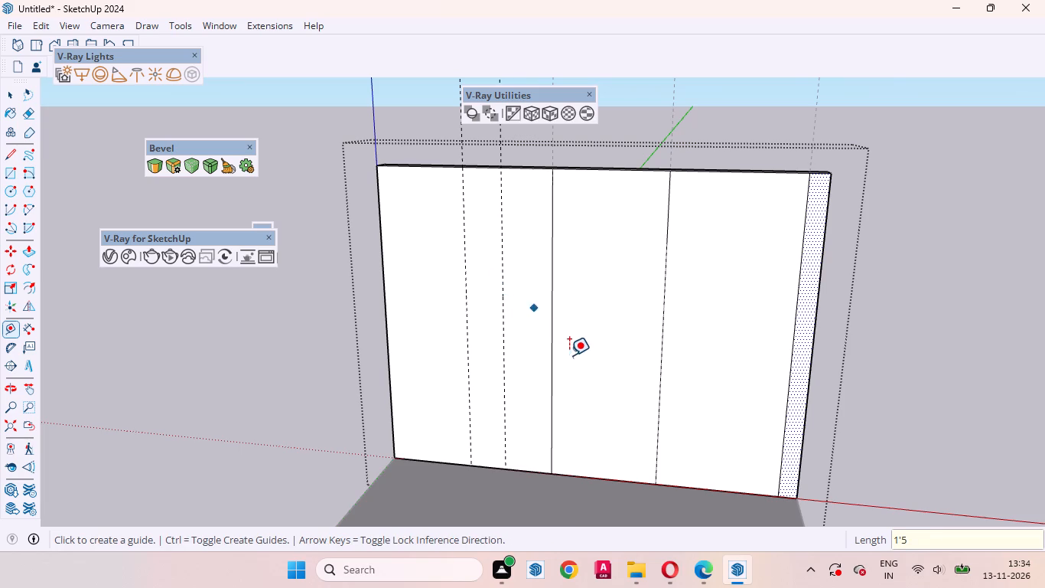
# Add a vertical guide on the back wall, 1'6" in from its left edge.
pyautogui.scroll(-3, 569, 356)
pyautogui.scroll(3, 436, 325)
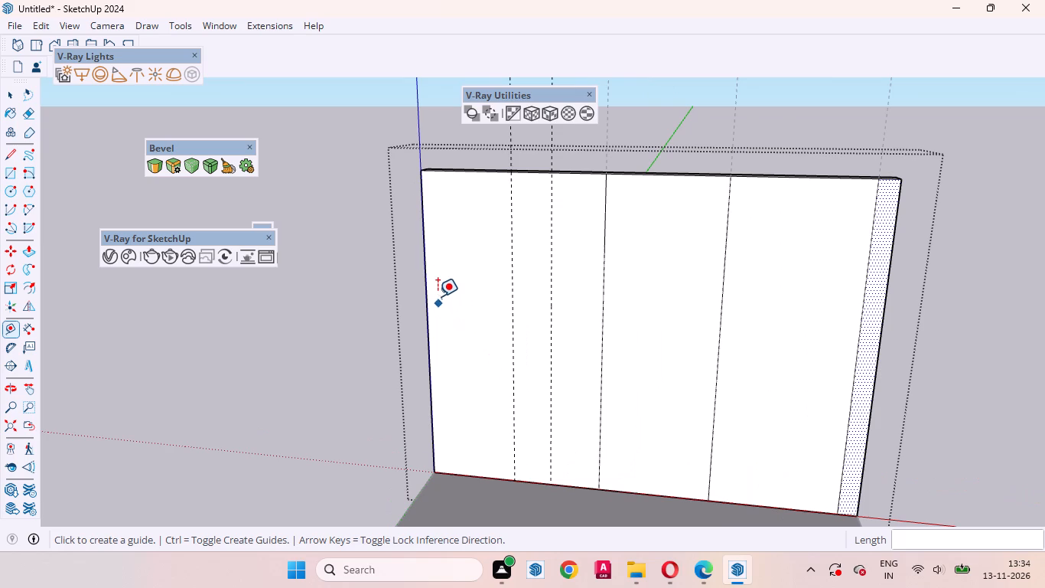
pyautogui.click(427, 282)
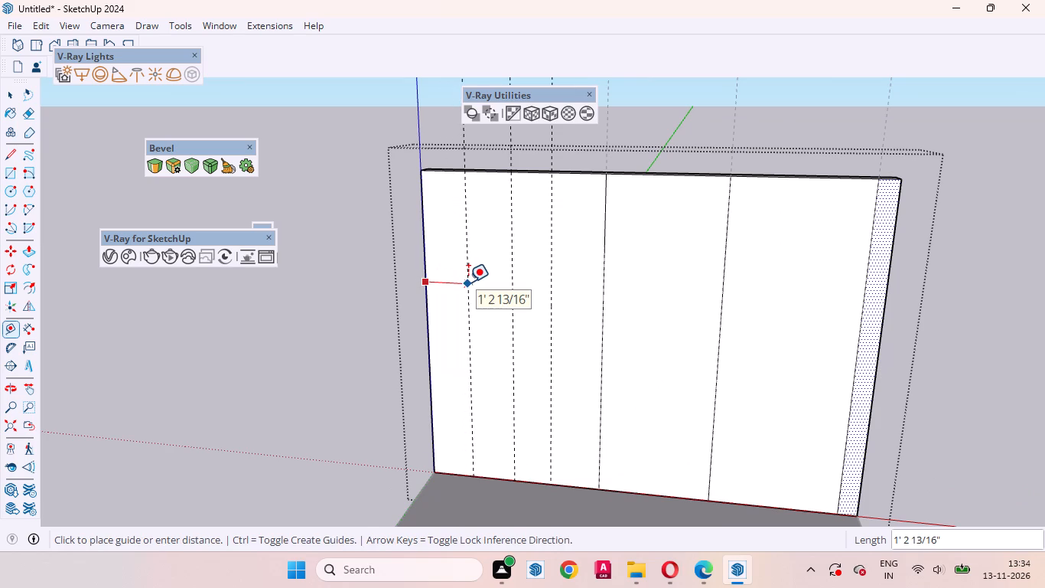
pyautogui.write("1'6")
pyautogui.press('Return')
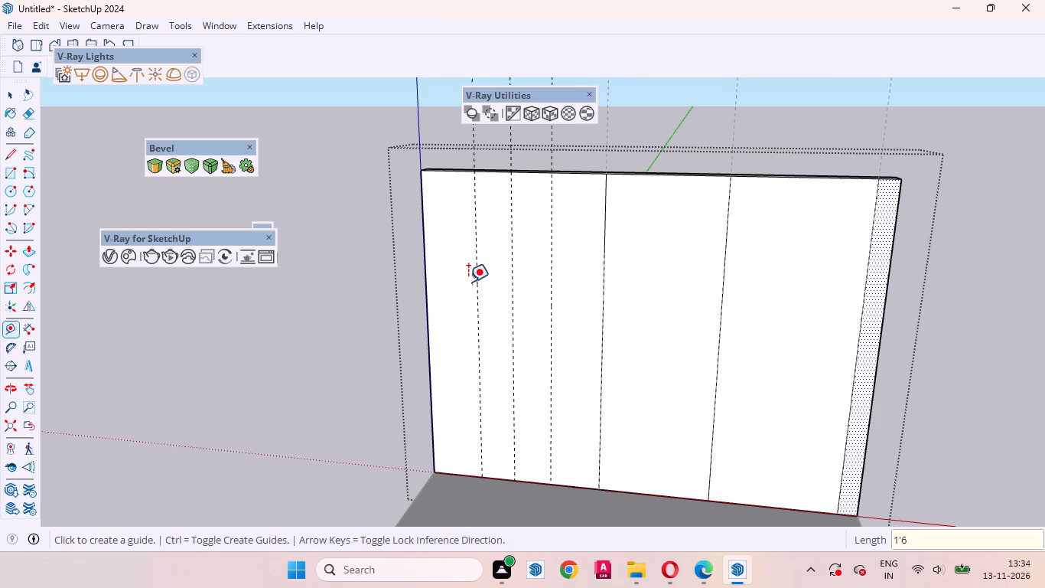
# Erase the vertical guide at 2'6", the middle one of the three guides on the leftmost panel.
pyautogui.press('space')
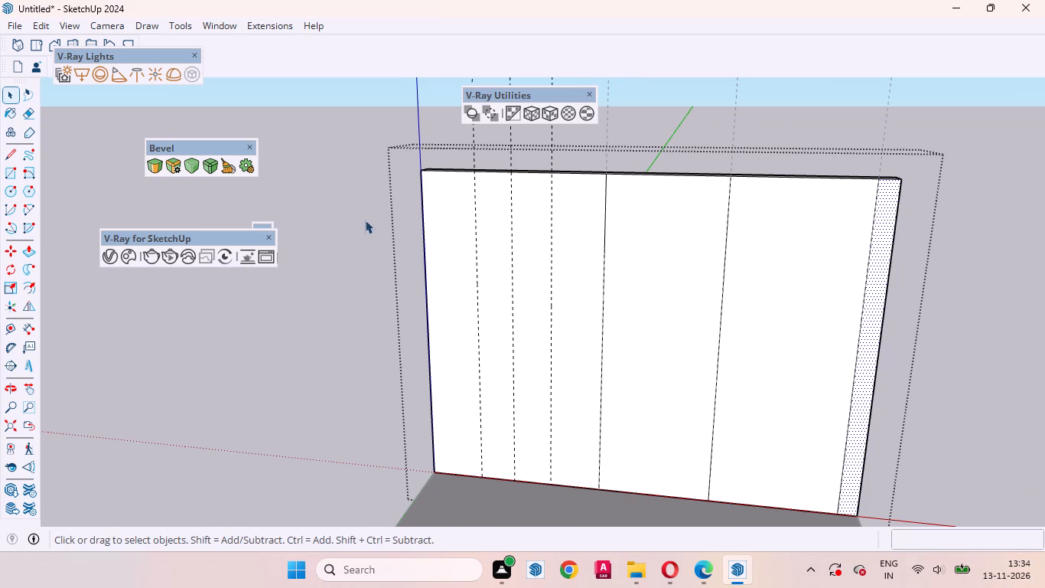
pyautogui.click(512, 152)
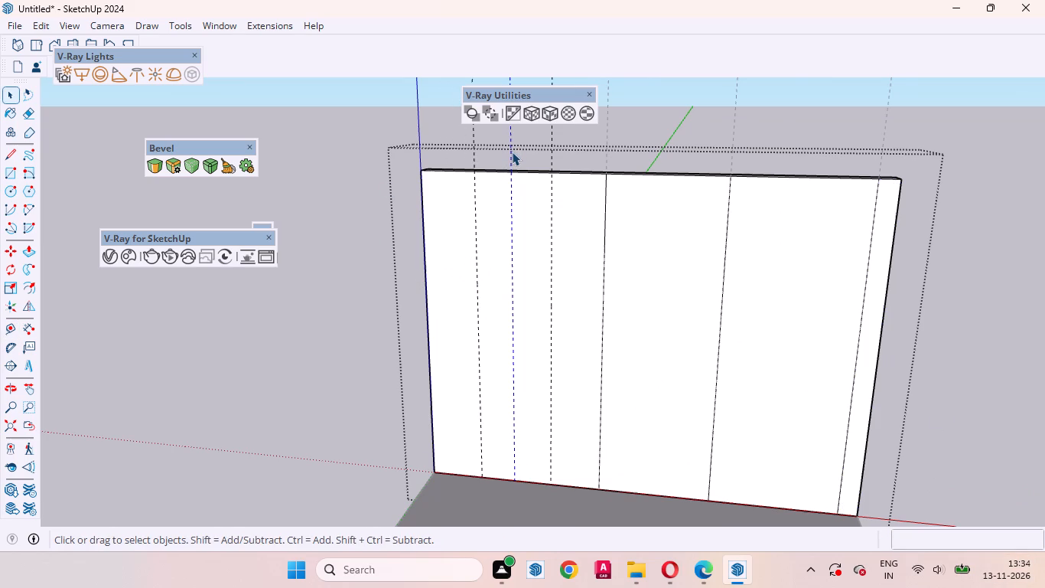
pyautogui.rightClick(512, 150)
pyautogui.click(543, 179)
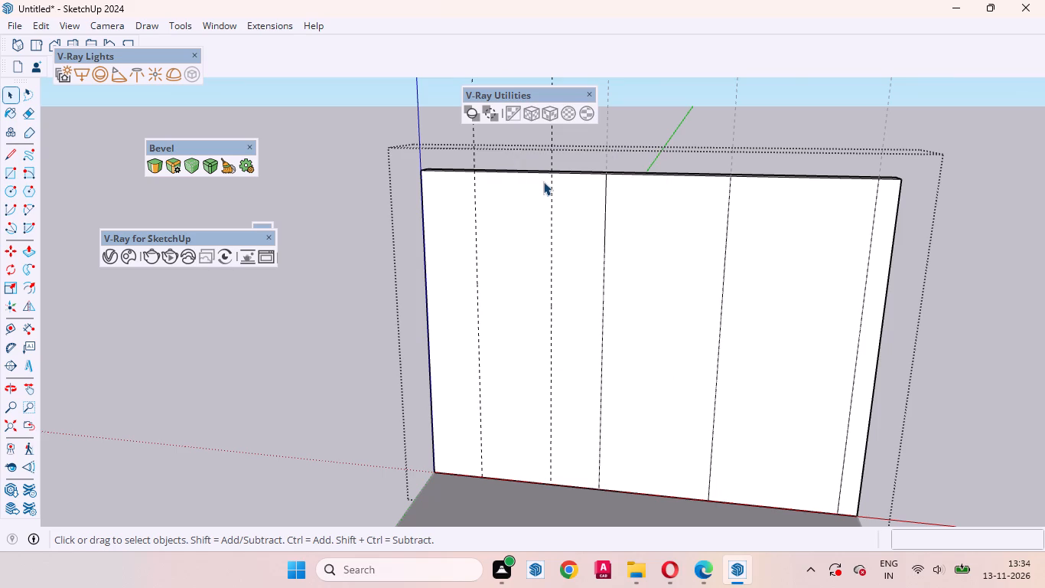
# Draw a 1'5" by 9' rectangle from the 1'5" guide to the leftmost panel's right edge.
pyautogui.click(8, 170)
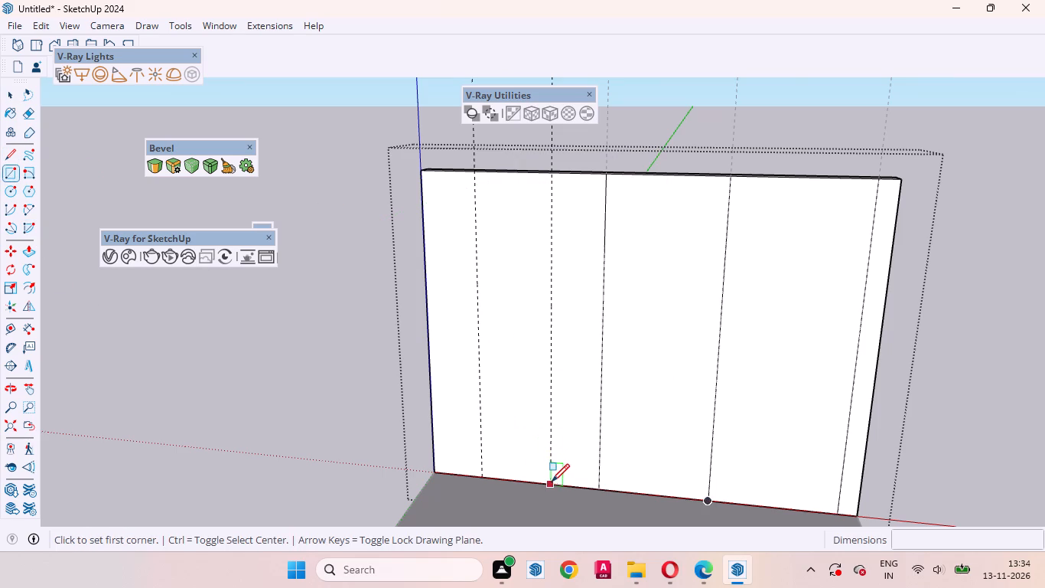
pyautogui.click(552, 482)
pyautogui.click(608, 174)
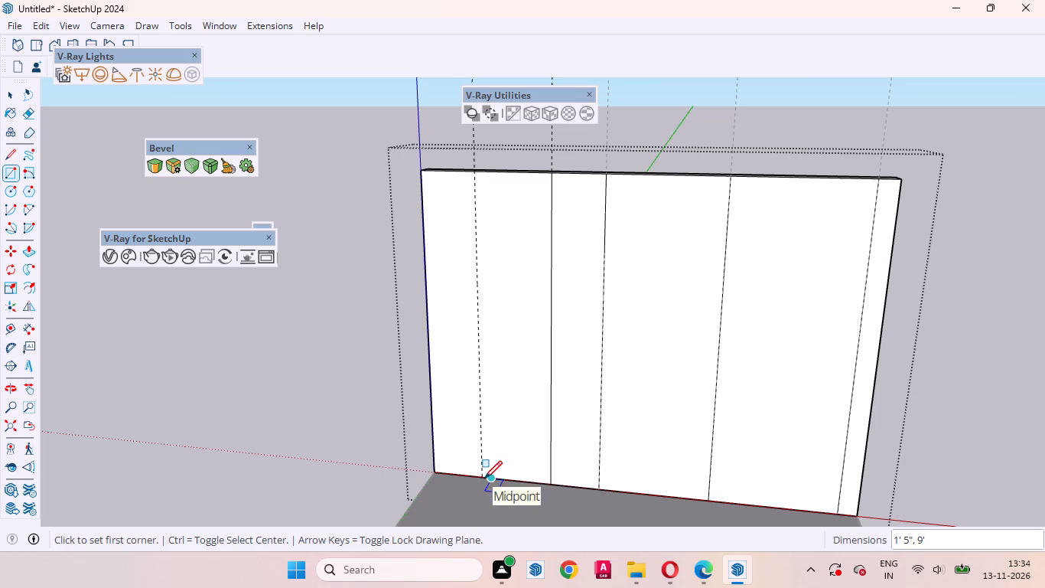
# Draw a 1'6" by 9' rectangle on the wall between the 1'6" guide and the wall's left edge.
pyautogui.scroll(3, 483, 480)
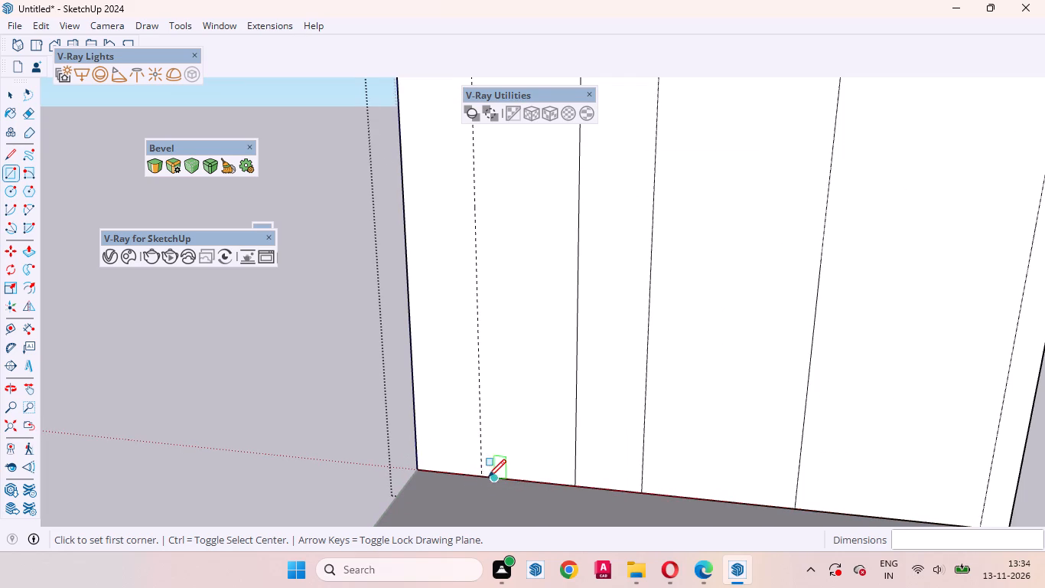
pyautogui.click(483, 476)
pyautogui.scroll(-8, 459, 352)
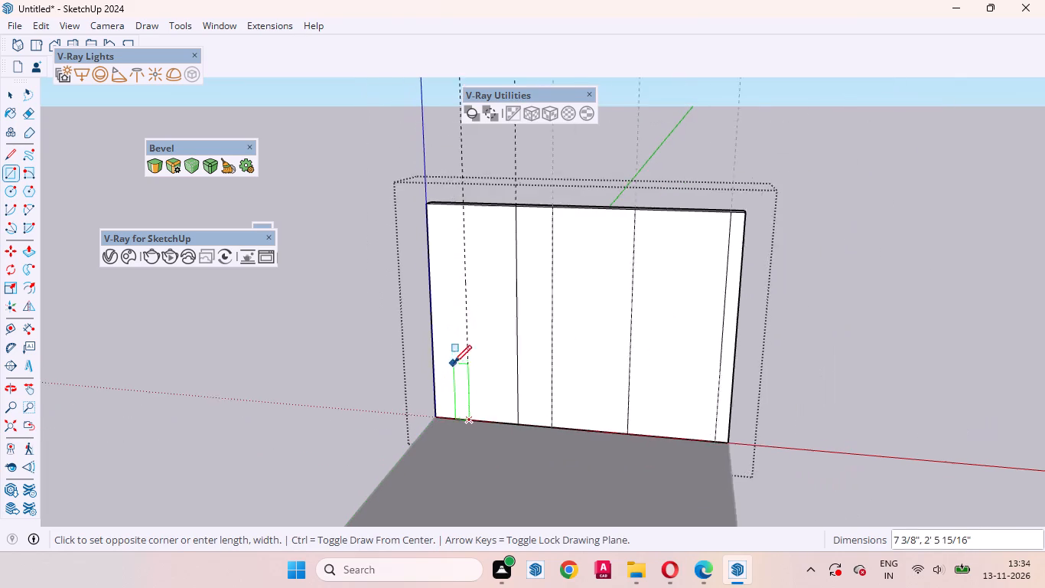
pyautogui.click(430, 217)
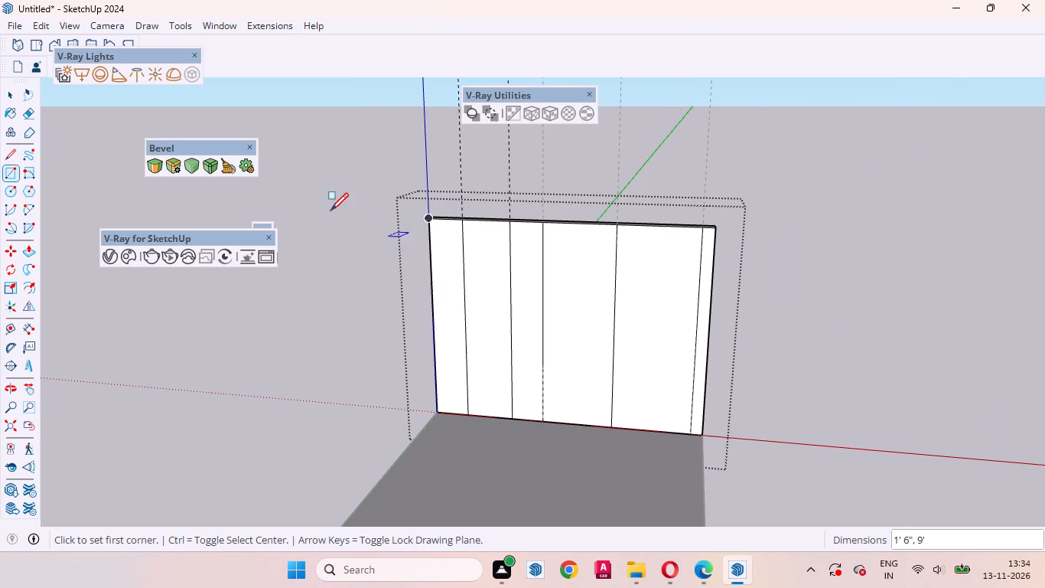
# Check the divided back wall by selecting its individual panel faces one after another.
pyautogui.click(6, 97)
pyautogui.click(490, 305)
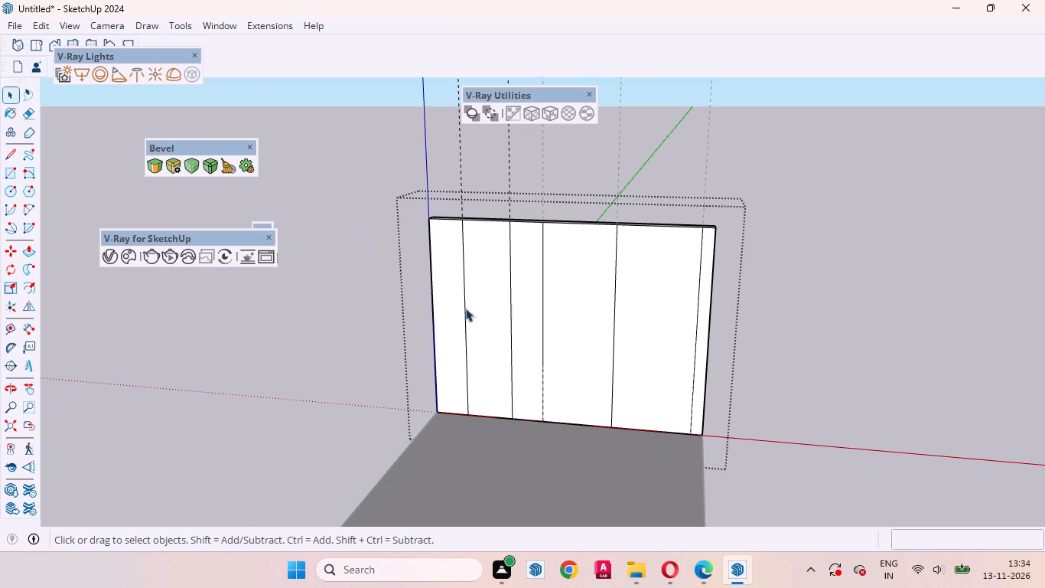
pyautogui.click(454, 307)
pyautogui.moveTo(505, 311); pyautogui.dragTo(531, 262, button='middle')
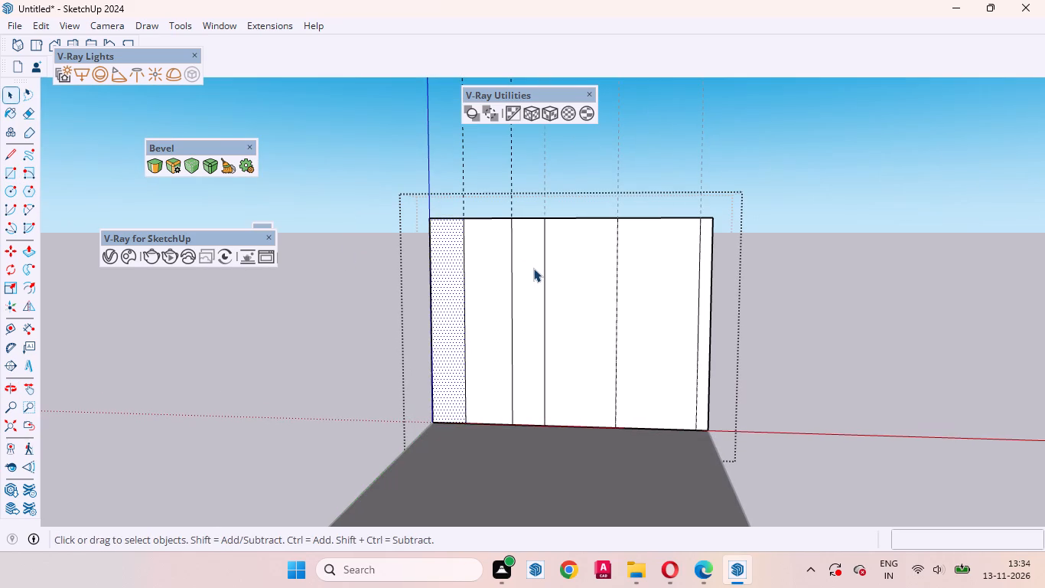
pyautogui.click(533, 268)
pyautogui.click(601, 279)
pyautogui.click(673, 281)
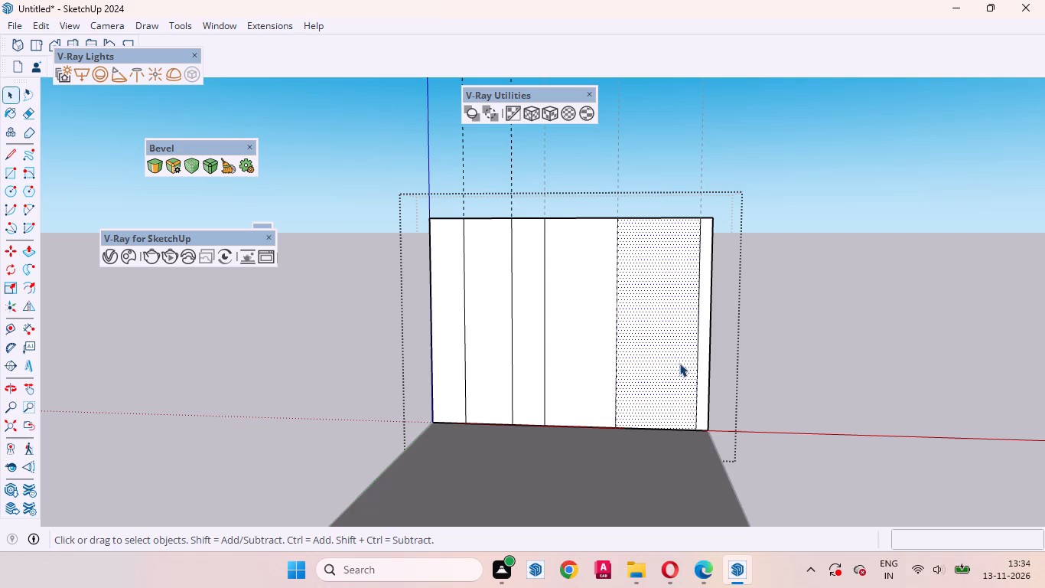
# Place a horizontal guide 7' above the back wall's bottom edge.
pyautogui.moveTo(689, 395); pyautogui.dragTo(509, 456, button='middle')
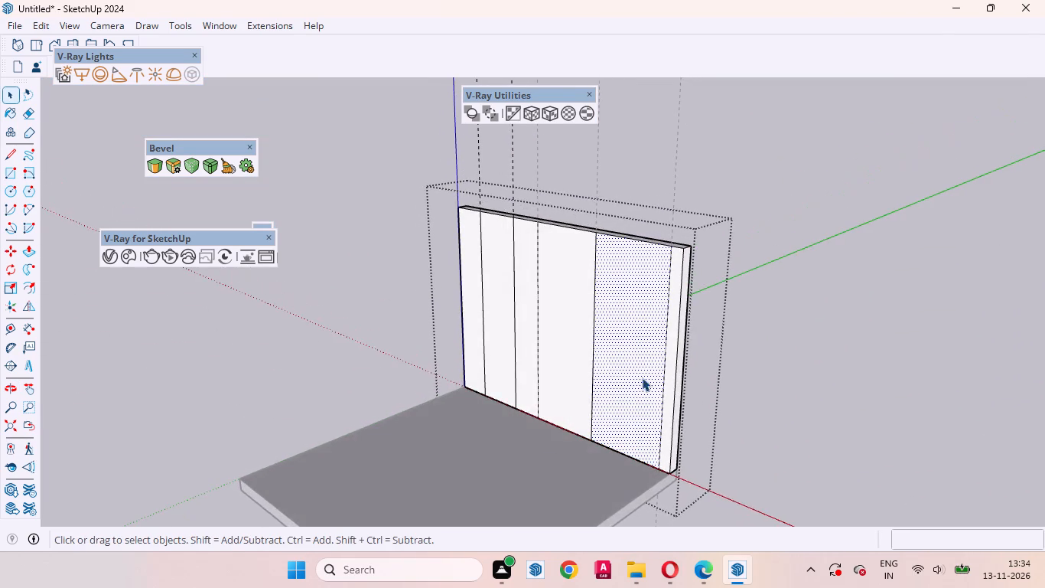
pyautogui.scroll(2, 670, 364)
pyautogui.scroll(3, 646, 431)
pyautogui.press('t')
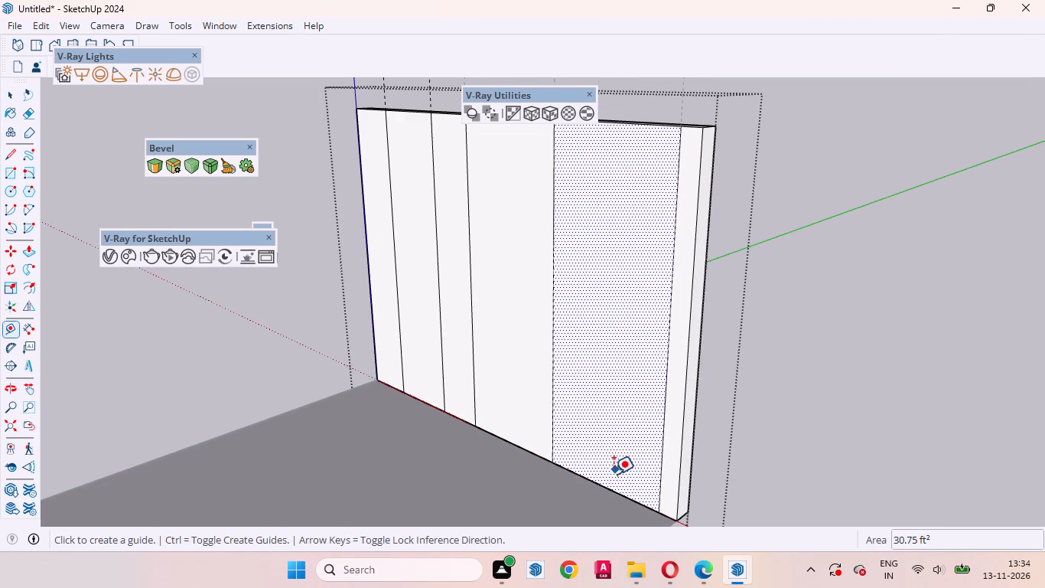
pyautogui.click(607, 485)
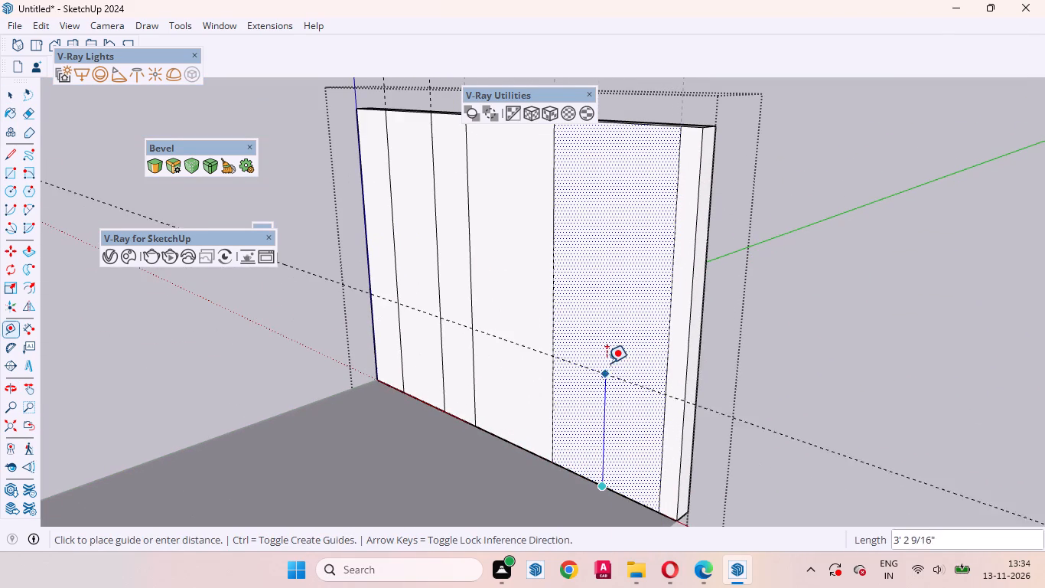
pyautogui.write("7'")
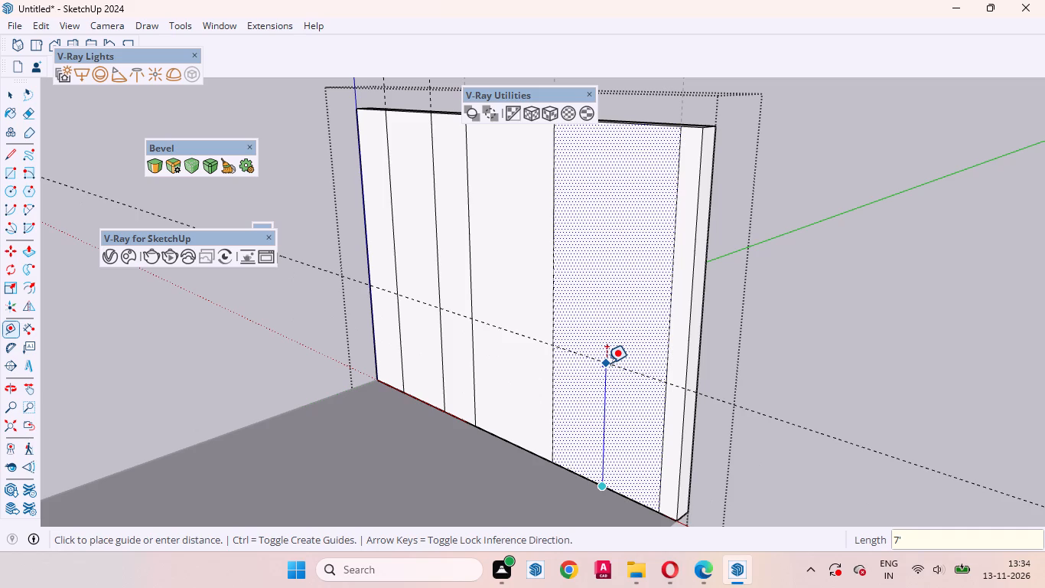
pyautogui.press('Return')
pyautogui.press('space')
# Draw a 3'5" line along the 7' guide across the fifth panel from the left, between its two vertical edges.
pyautogui.moveTo(672, 377); pyautogui.dragTo(841, 377, button='middle')
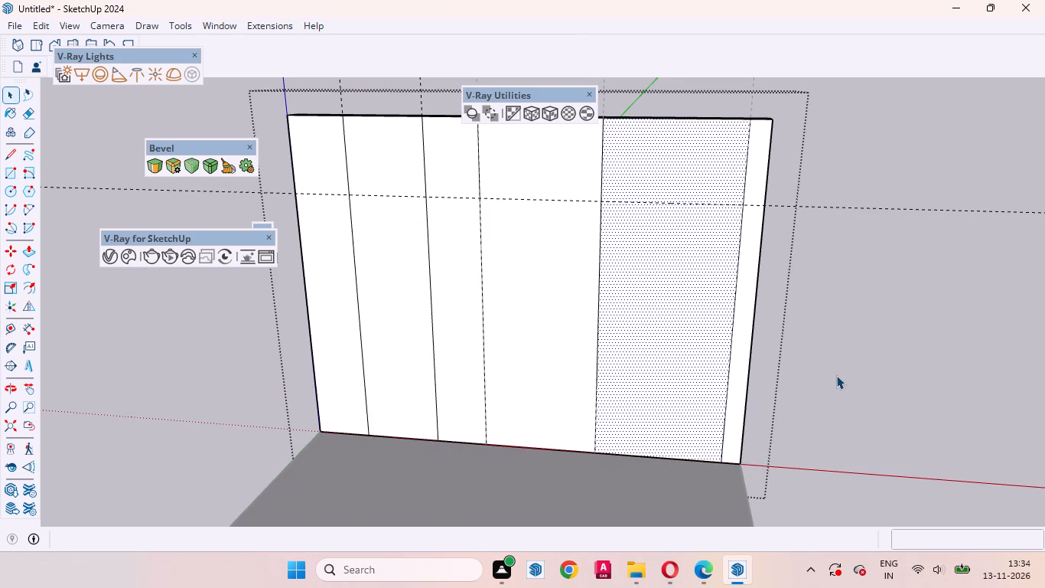
pyautogui.click(11, 157)
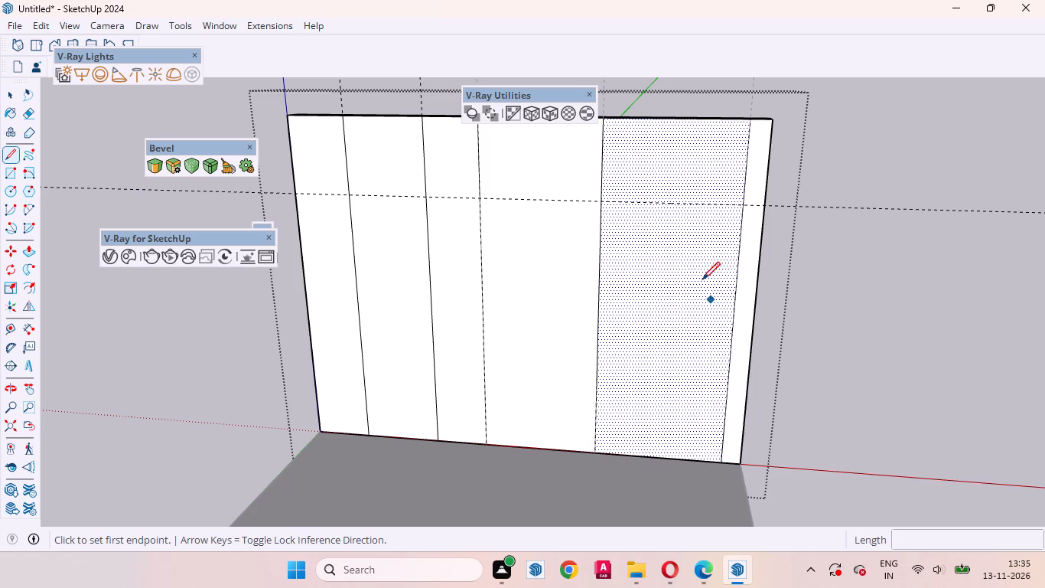
pyautogui.click(600, 202)
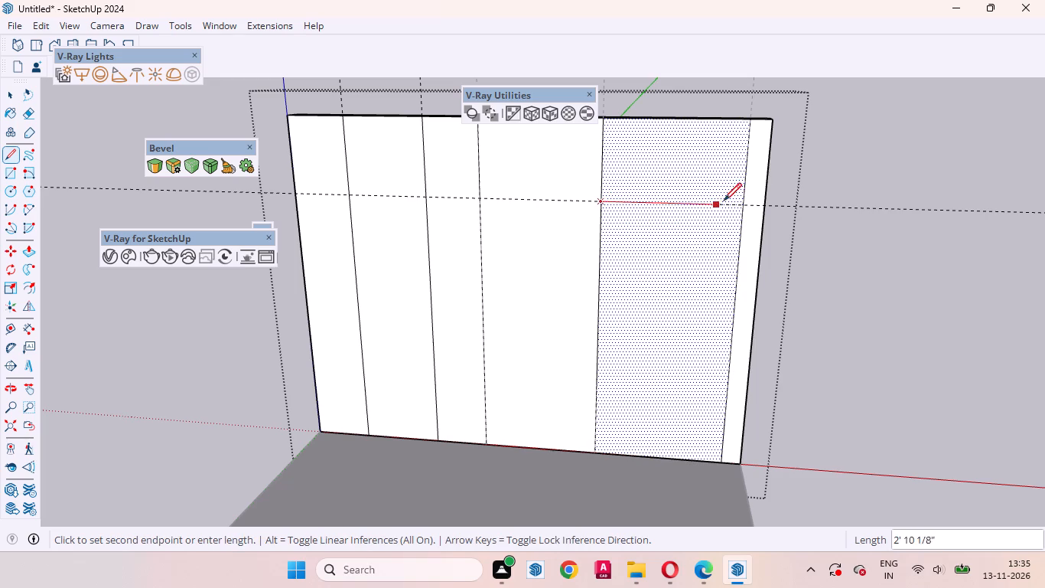
pyautogui.click(743, 201)
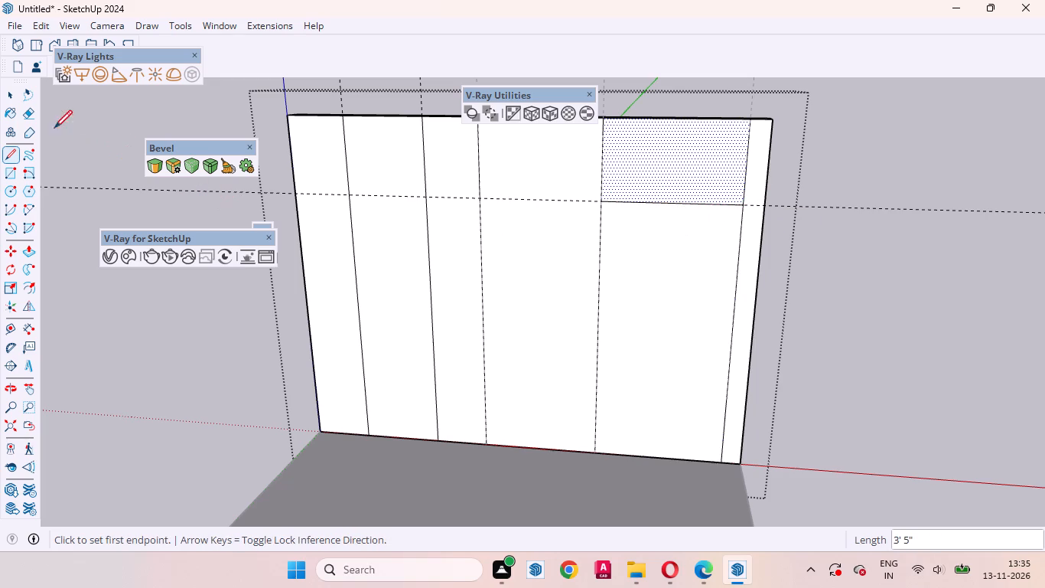
pyautogui.click(12, 97)
# Check the back wall's division by selecting its panel faces one after another from the fifth panel to the leftmost.
pyautogui.click(669, 299)
pyautogui.click(581, 292)
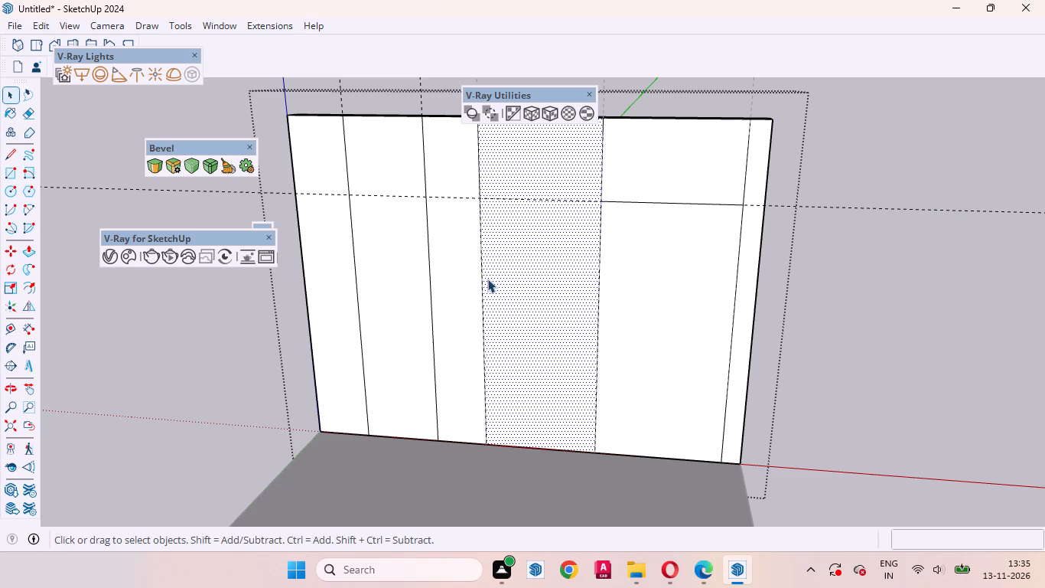
pyautogui.click(513, 279)
pyautogui.moveTo(423, 224); pyautogui.dragTo(454, 244, button='middle')
pyautogui.scroll(1, 439, 215)
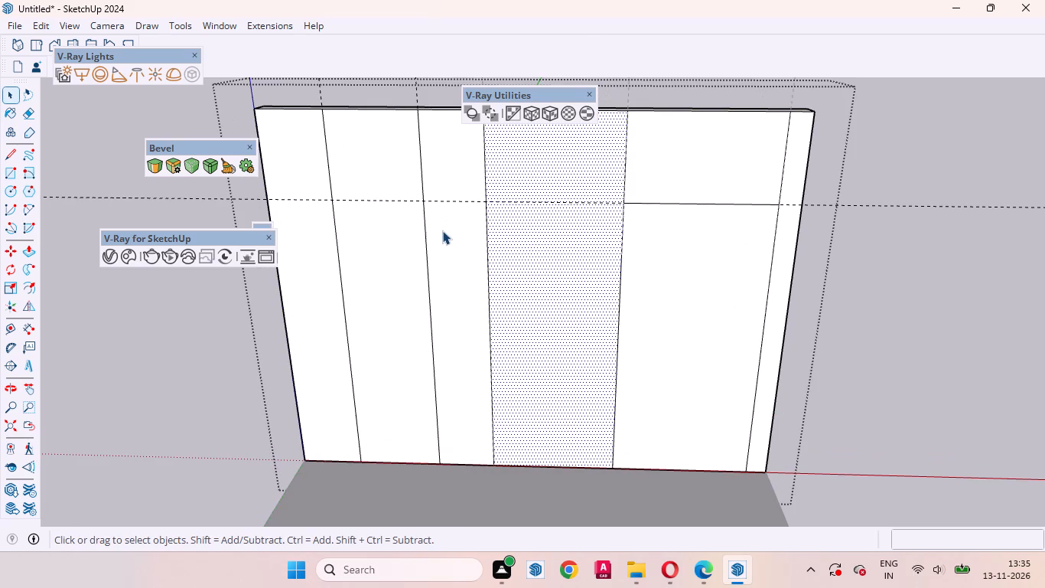
pyautogui.click(442, 230)
pyautogui.click(396, 241)
pyautogui.click(324, 245)
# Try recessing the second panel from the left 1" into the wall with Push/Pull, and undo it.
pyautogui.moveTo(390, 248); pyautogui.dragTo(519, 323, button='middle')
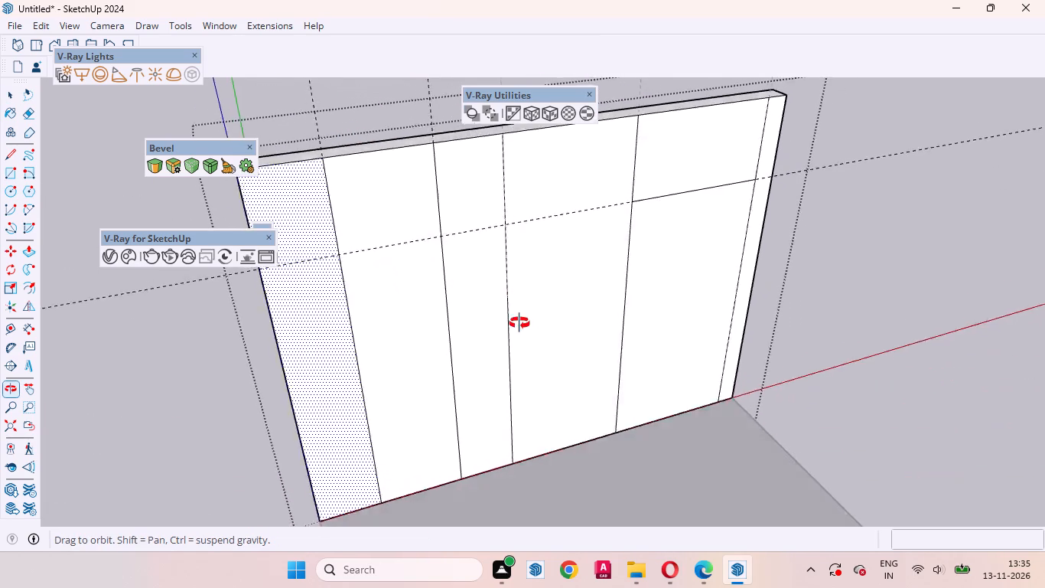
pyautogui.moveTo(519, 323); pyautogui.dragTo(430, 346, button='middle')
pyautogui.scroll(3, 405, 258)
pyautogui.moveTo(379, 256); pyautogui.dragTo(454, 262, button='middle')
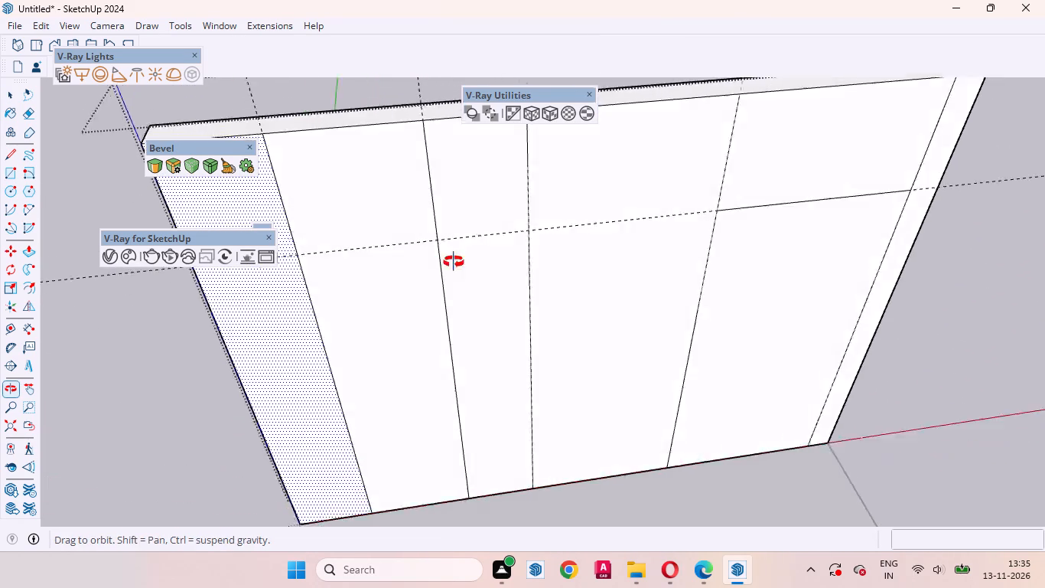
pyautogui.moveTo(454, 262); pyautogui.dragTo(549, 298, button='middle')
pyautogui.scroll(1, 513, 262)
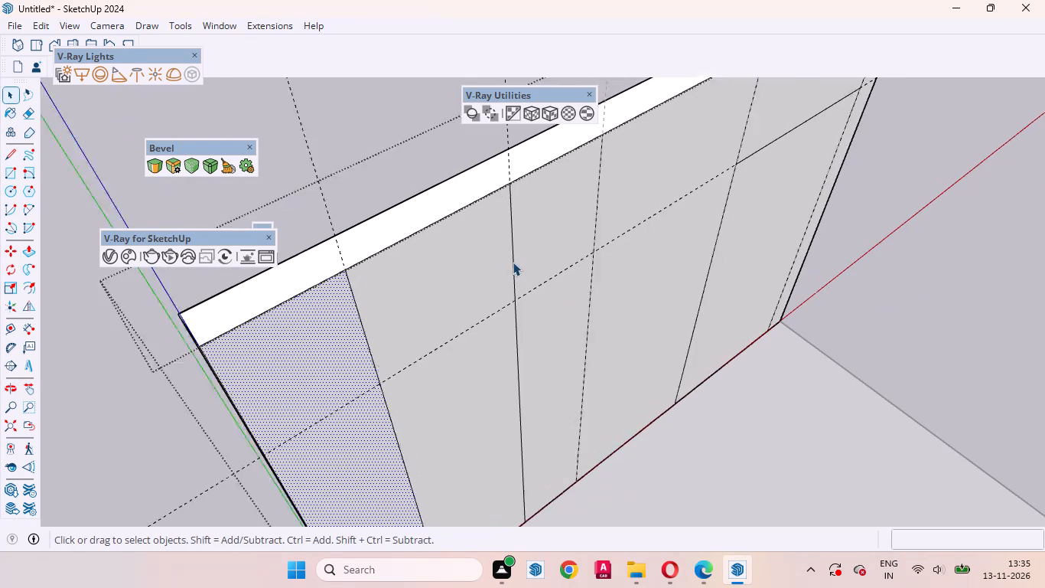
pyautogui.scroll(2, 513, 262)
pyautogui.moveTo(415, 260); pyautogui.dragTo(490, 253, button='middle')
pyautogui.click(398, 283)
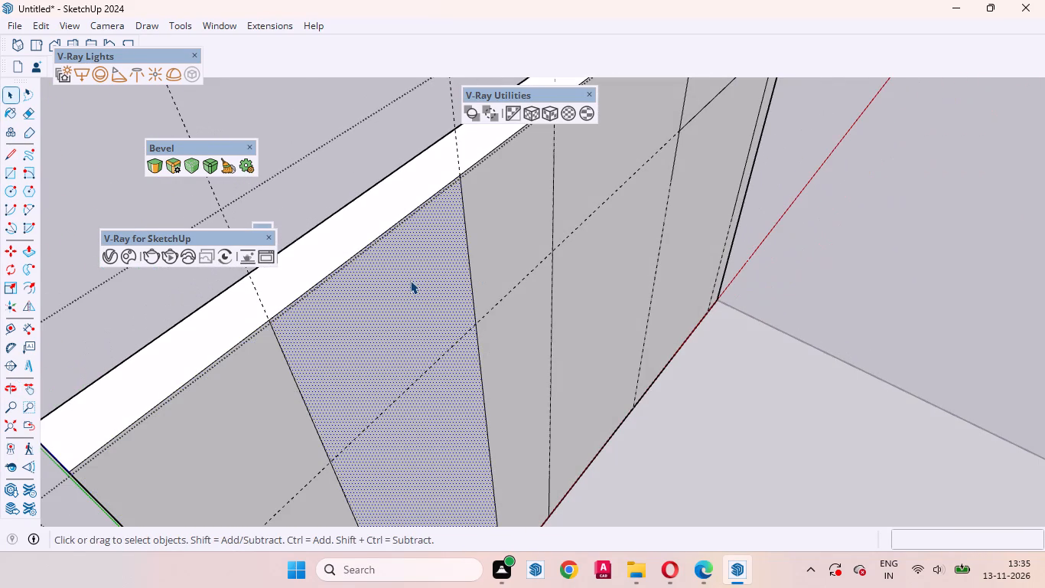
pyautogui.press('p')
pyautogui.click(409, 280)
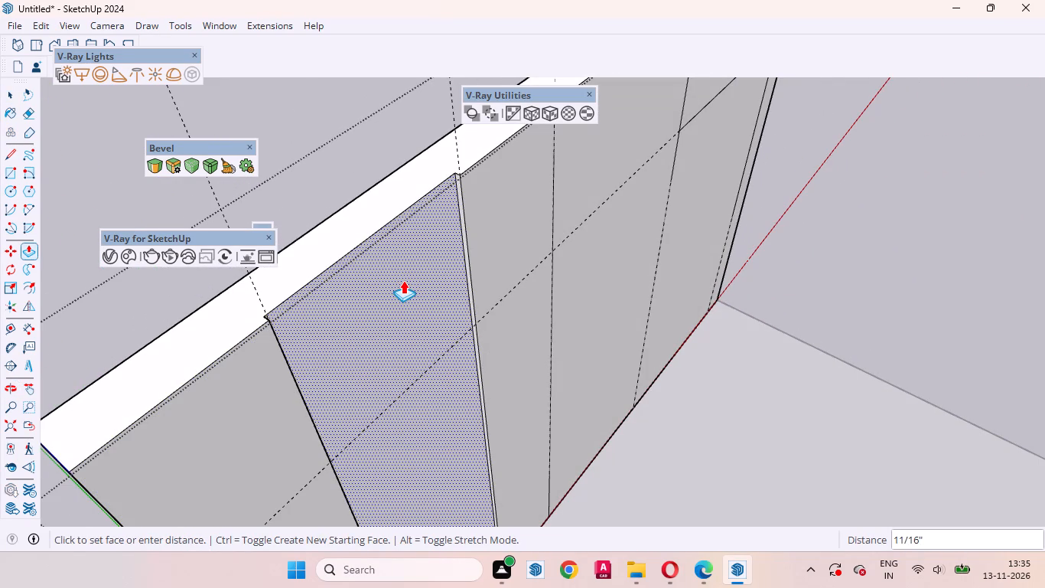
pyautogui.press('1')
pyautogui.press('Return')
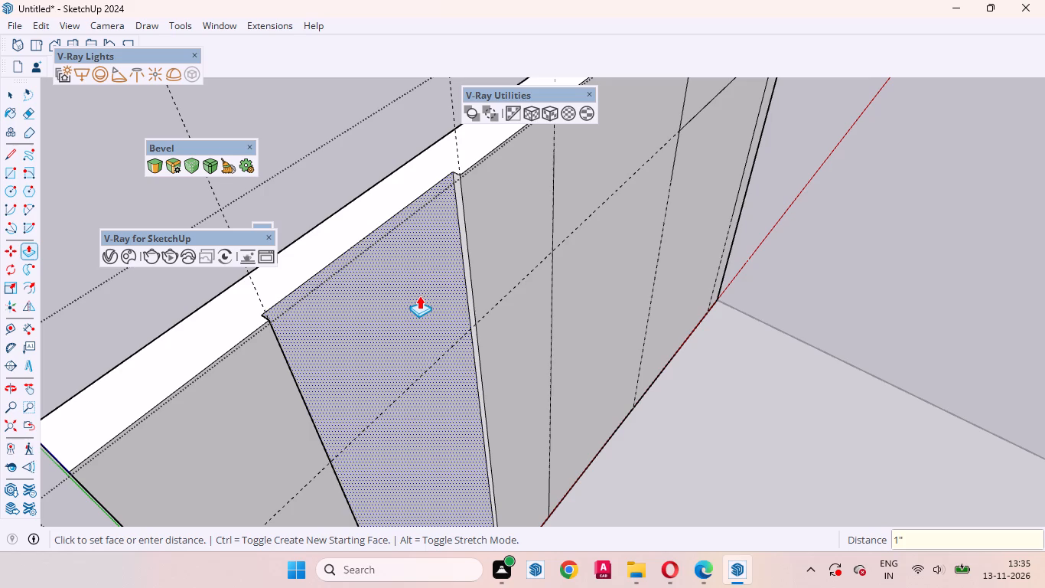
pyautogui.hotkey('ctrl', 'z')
# Recess the second panel from the left 20 mm into the wall with Push/Pull.
pyautogui.click(424, 302)
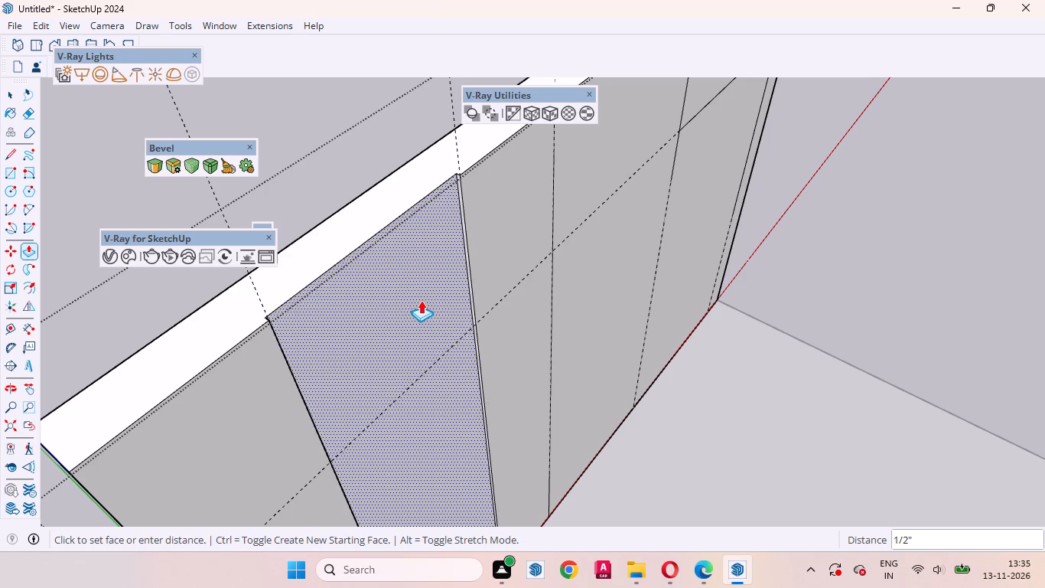
pyautogui.write('20,')
pyautogui.press('BackSpace')
pyautogui.write('mm')
pyautogui.press('Return')
pyautogui.press('space')
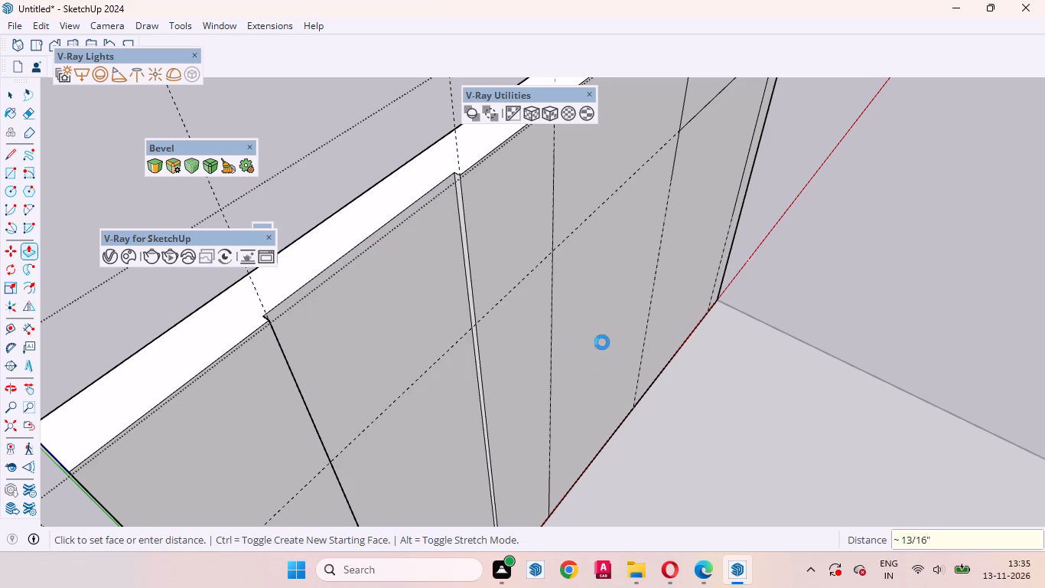
pyautogui.moveTo(568, 366); pyautogui.dragTo(347, 335, button='middle')
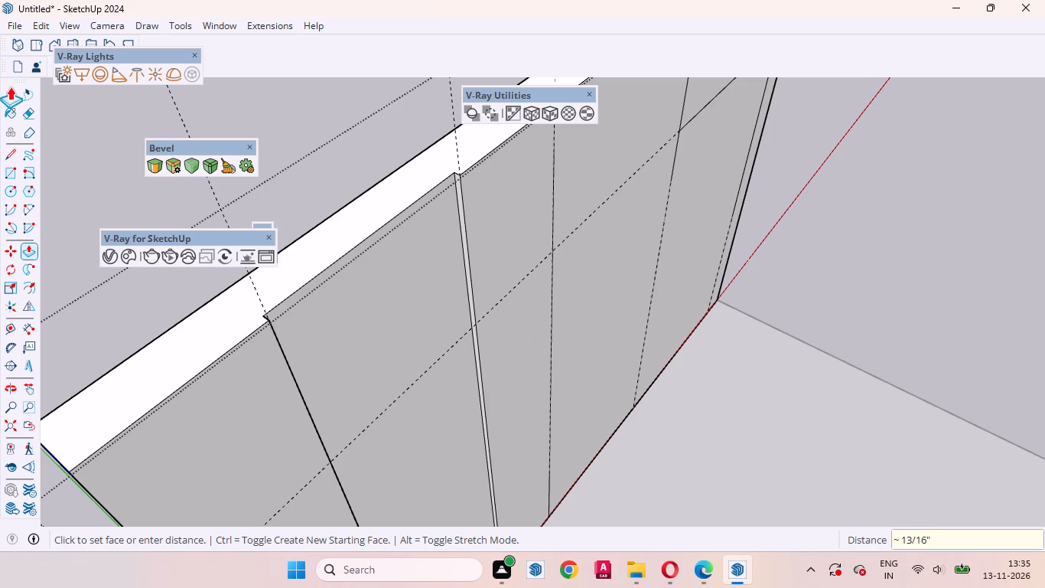
pyautogui.click(11, 90)
# Examine the recessed second panel and the neighbouring panels from the front and from above, selecting individual faces.
pyautogui.scroll(-3, 514, 314)
pyautogui.moveTo(575, 337); pyautogui.dragTo(422, 294, button='middle')
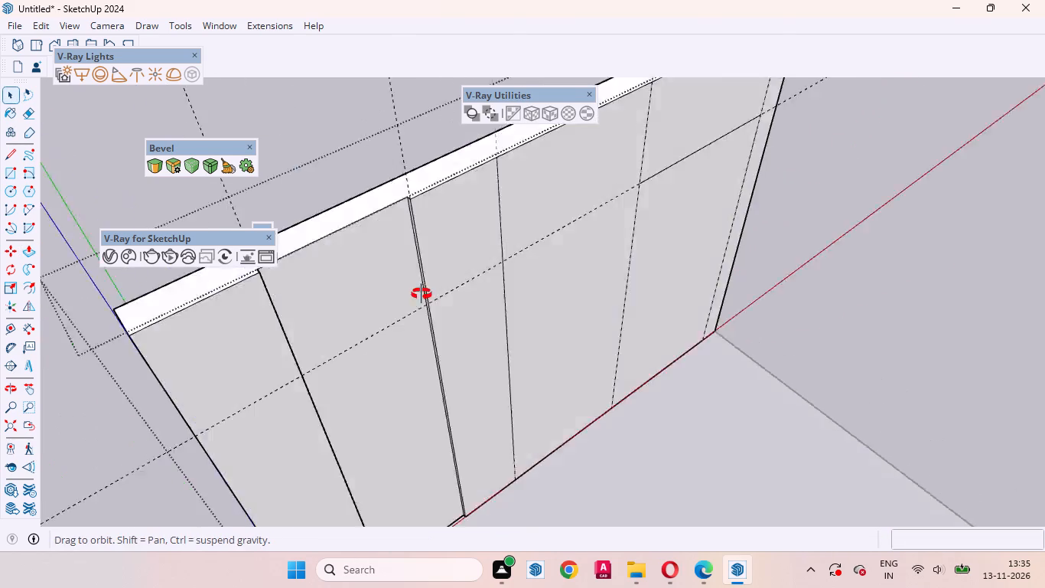
pyautogui.moveTo(422, 294); pyautogui.dragTo(376, 249, button='middle')
pyautogui.scroll(-6, 705, 341)
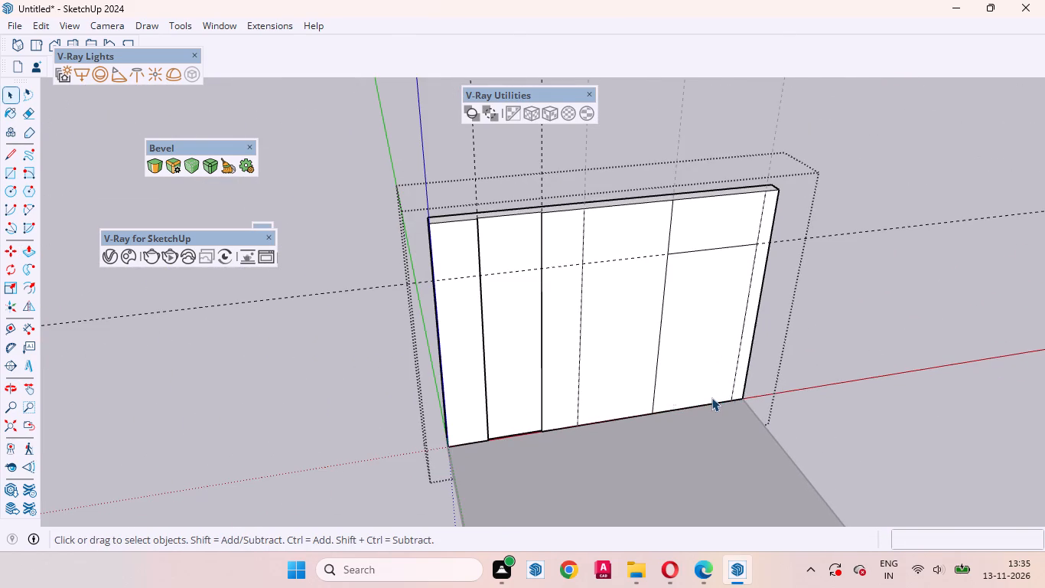
pyautogui.scroll(3, 572, 367)
pyautogui.moveTo(507, 359); pyautogui.dragTo(430, 256, button='middle')
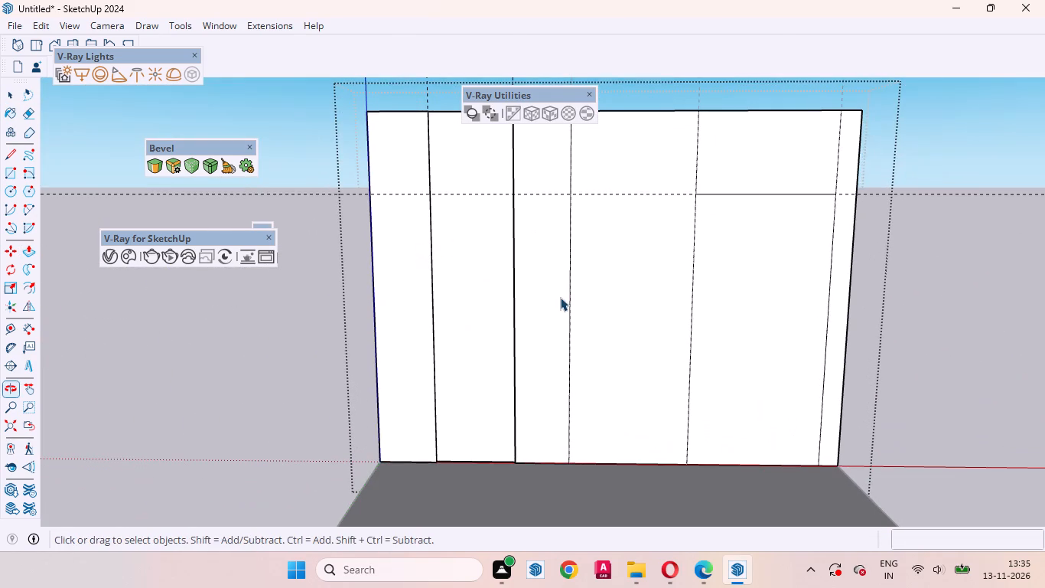
pyautogui.click(552, 291)
pyautogui.click(596, 294)
pyautogui.click(715, 313)
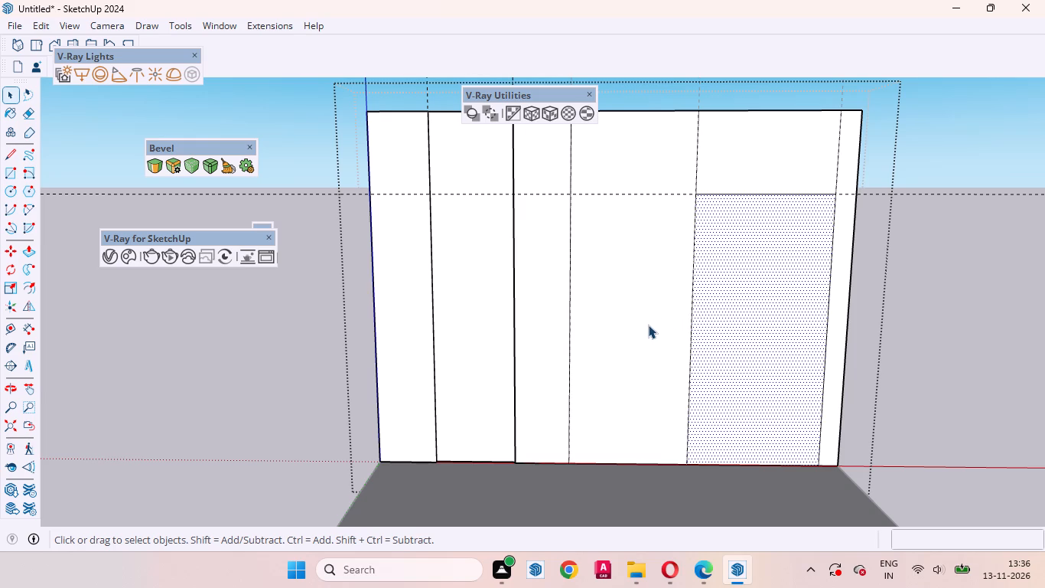
pyautogui.scroll(-3, 695, 347)
pyautogui.moveTo(673, 349); pyautogui.dragTo(631, 328, button='middle')
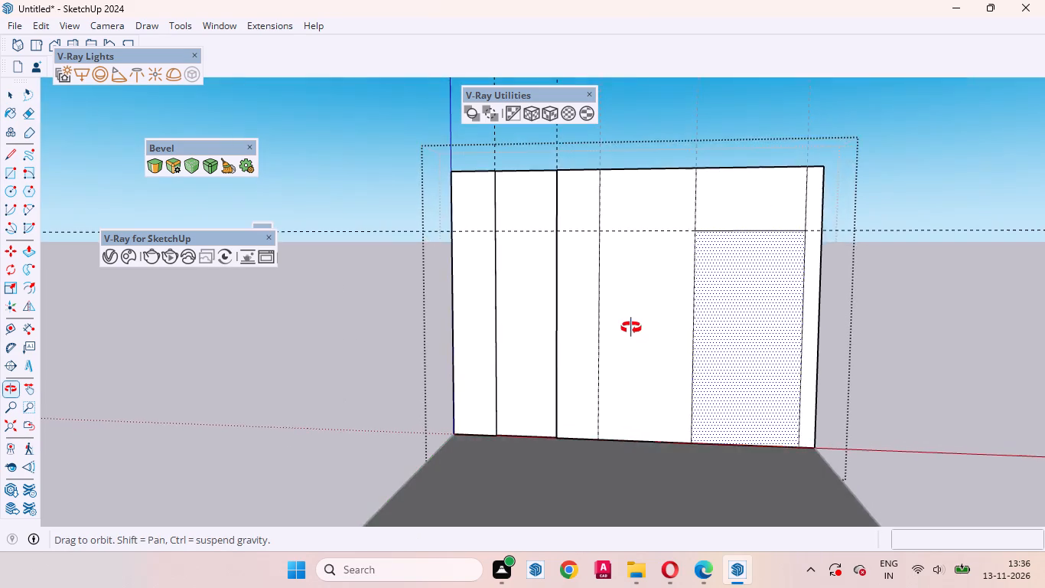
pyautogui.moveTo(631, 328); pyautogui.dragTo(678, 371, button='middle')
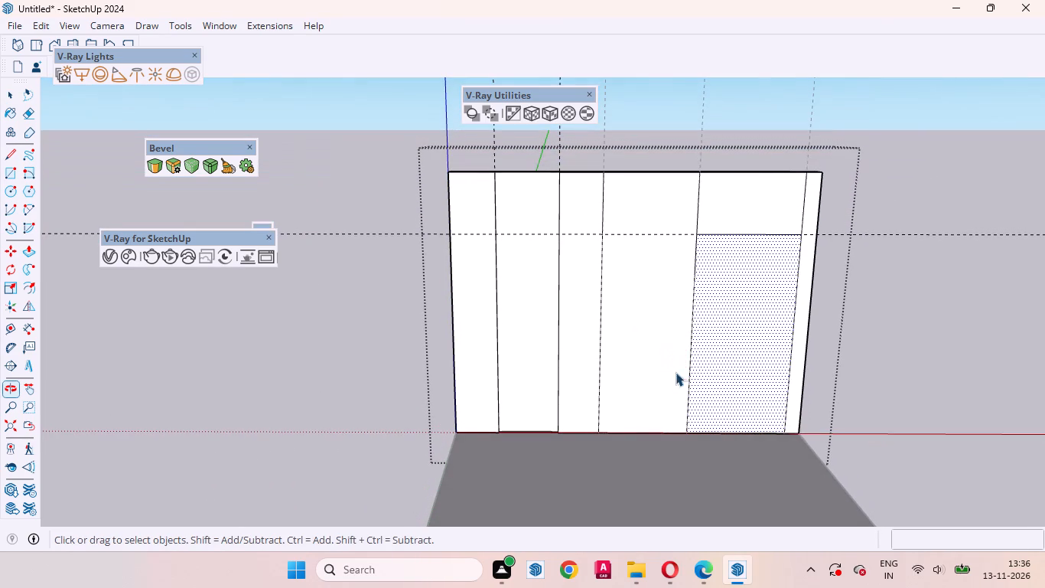
pyautogui.moveTo(532, 297); pyautogui.dragTo(540, 305, button='middle')
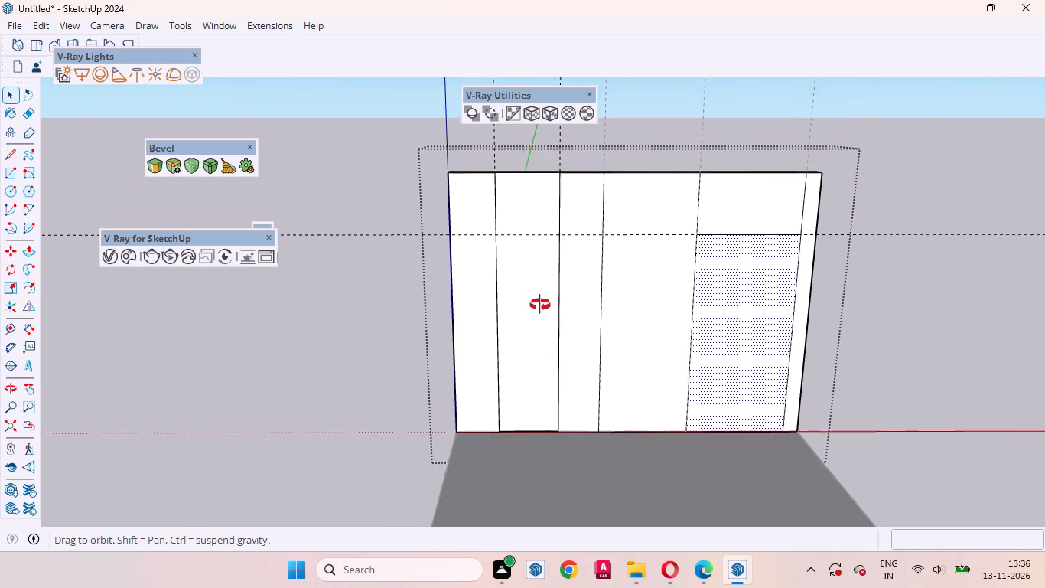
pyautogui.moveTo(540, 305); pyautogui.dragTo(478, 504, button='middle')
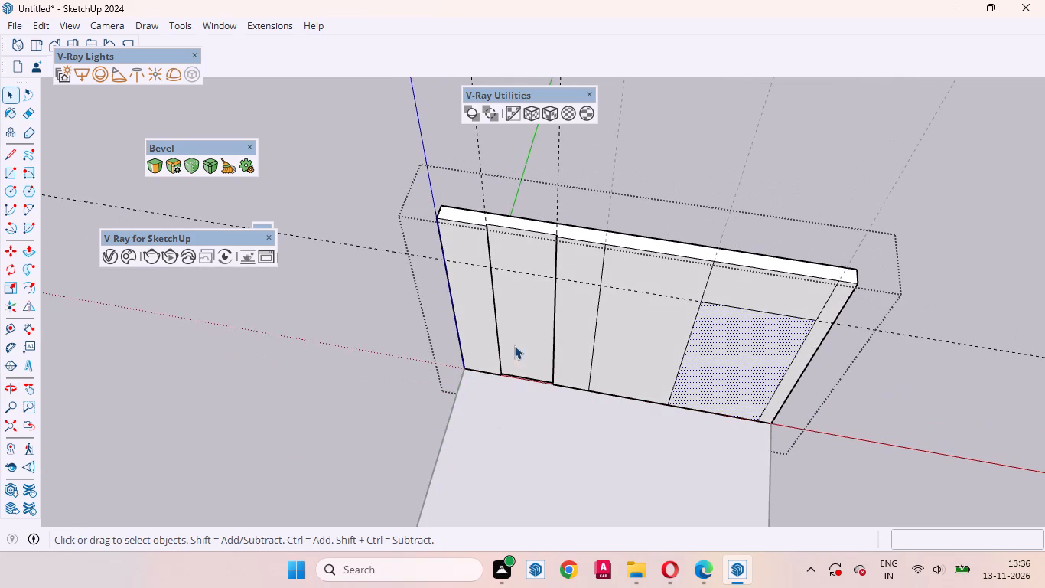
pyautogui.scroll(2, 483, 244)
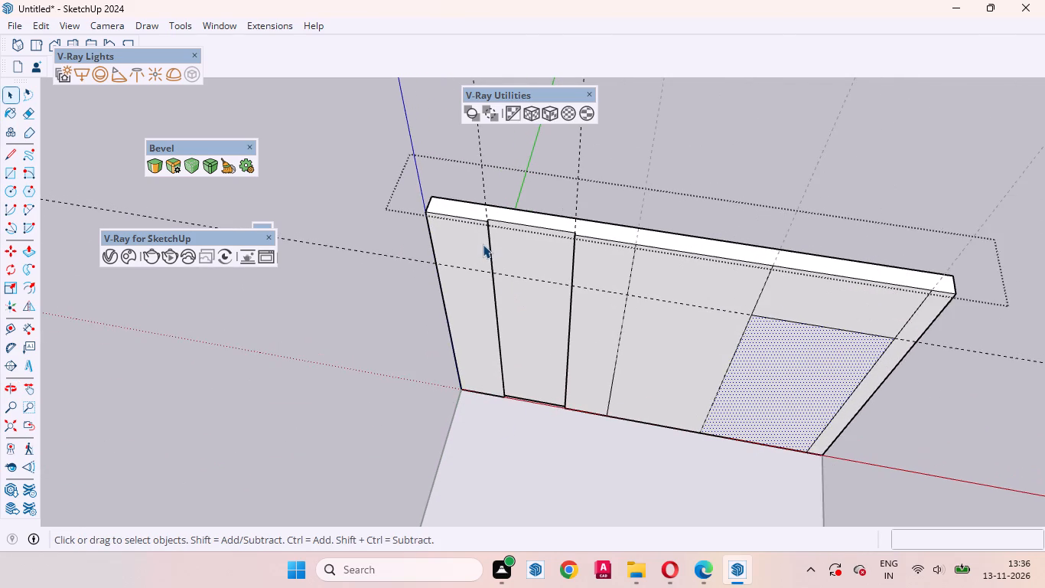
pyautogui.scroll(1, 483, 244)
pyautogui.scroll(3, 537, 290)
pyautogui.moveTo(522, 287); pyautogui.dragTo(528, 220, button='middle')
pyautogui.click(529, 297)
pyautogui.scroll(-3, 565, 327)
pyautogui.click(635, 317)
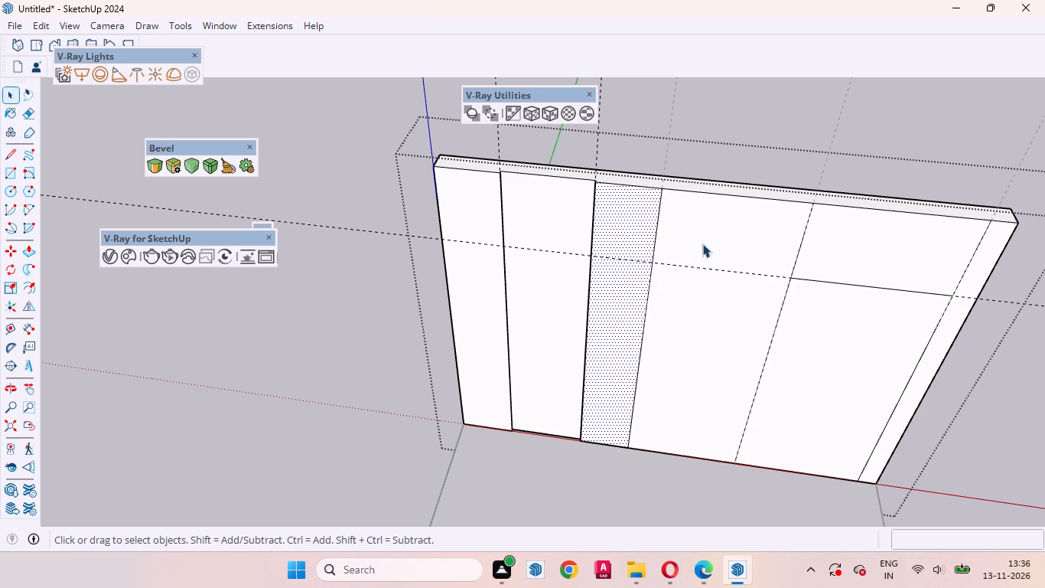
# Recess the fourth panel from the left by repeating the 20 mm Push/Pull used on the second panel.
pyautogui.moveTo(741, 306); pyautogui.dragTo(547, 372, button='middle')
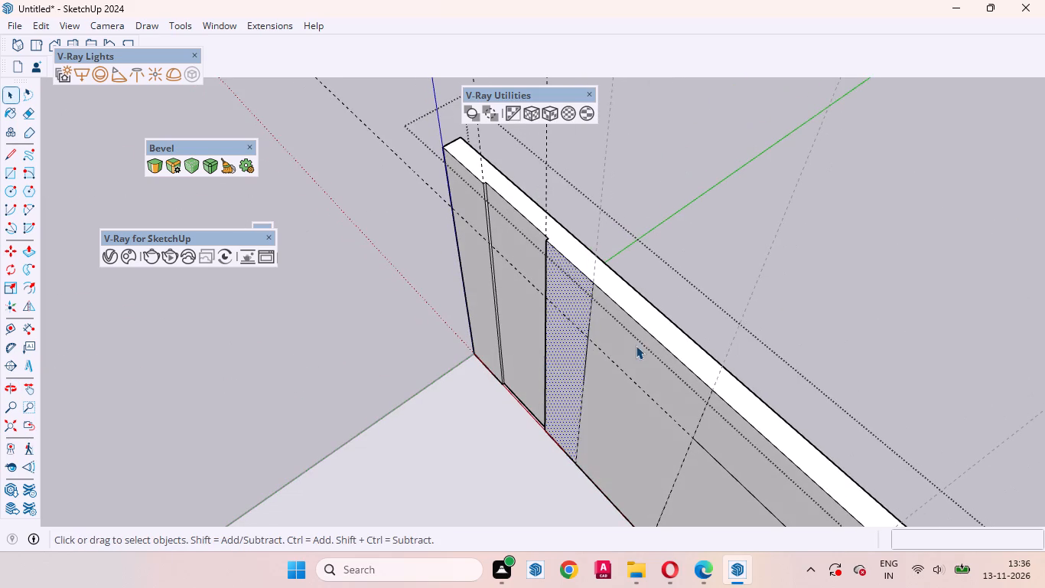
pyautogui.click(636, 344)
pyautogui.press('p')
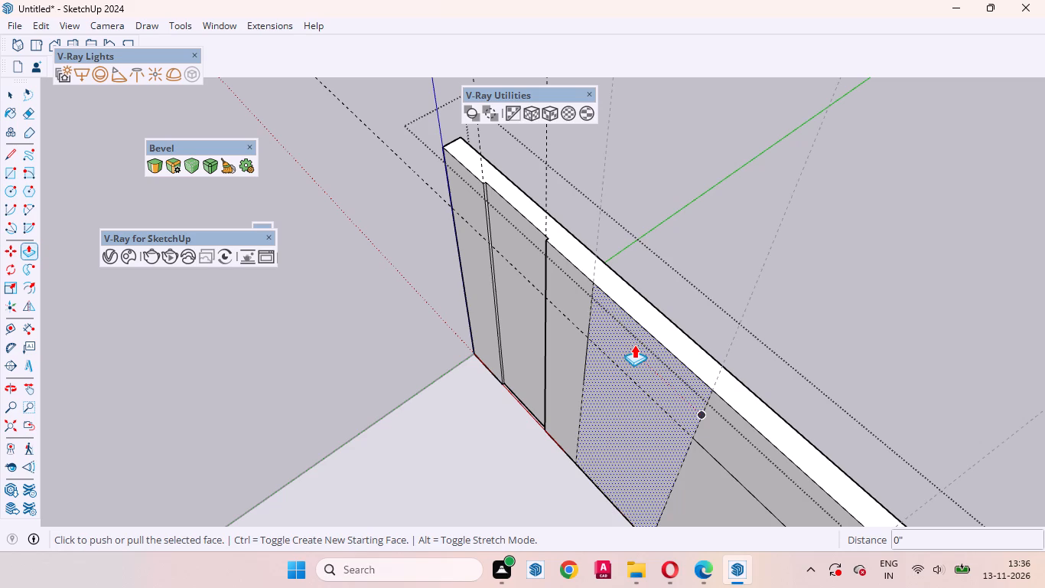
pyautogui.doubleClick(634, 345)
pyautogui.press('space')
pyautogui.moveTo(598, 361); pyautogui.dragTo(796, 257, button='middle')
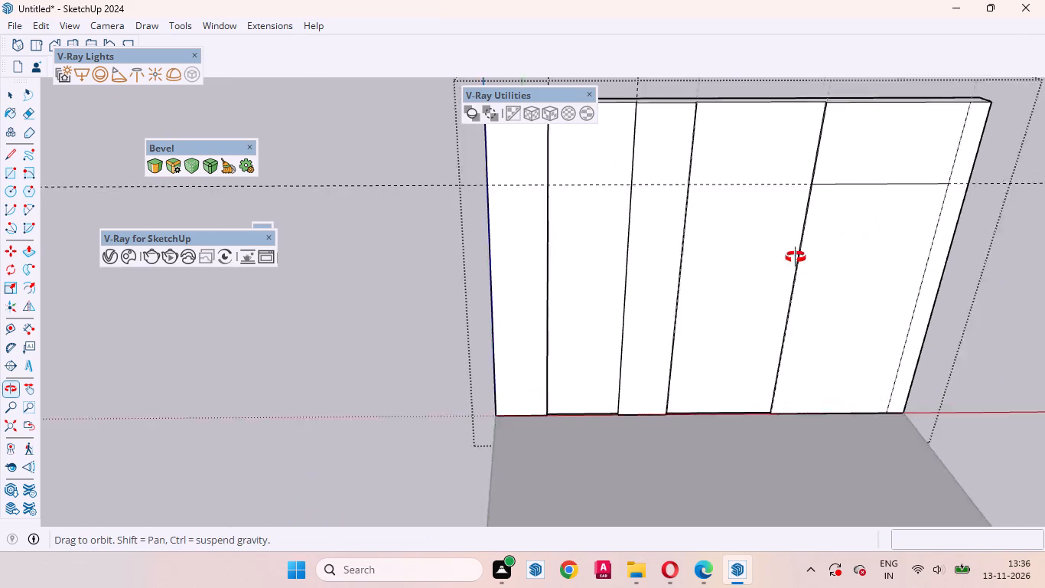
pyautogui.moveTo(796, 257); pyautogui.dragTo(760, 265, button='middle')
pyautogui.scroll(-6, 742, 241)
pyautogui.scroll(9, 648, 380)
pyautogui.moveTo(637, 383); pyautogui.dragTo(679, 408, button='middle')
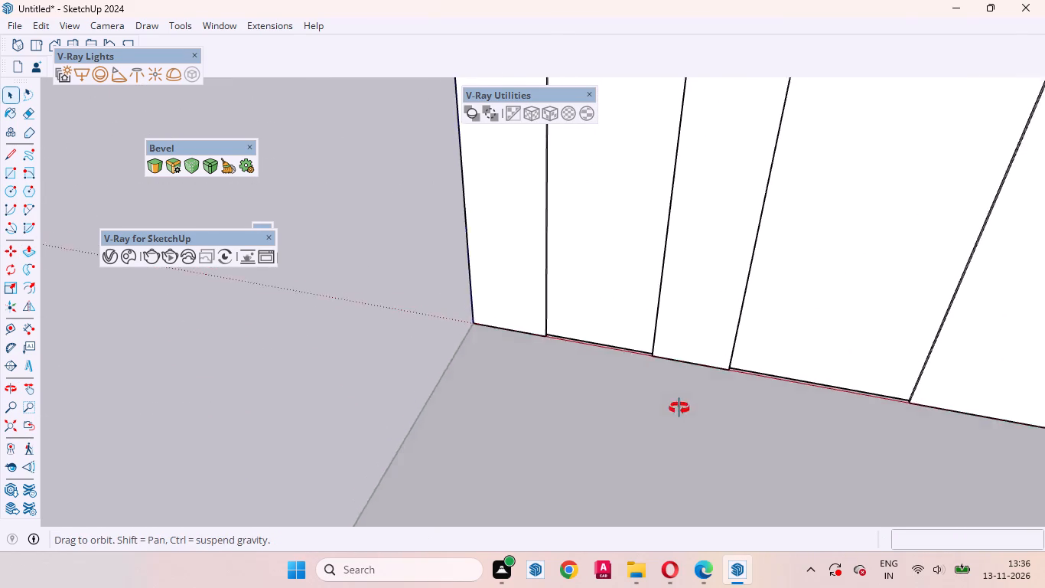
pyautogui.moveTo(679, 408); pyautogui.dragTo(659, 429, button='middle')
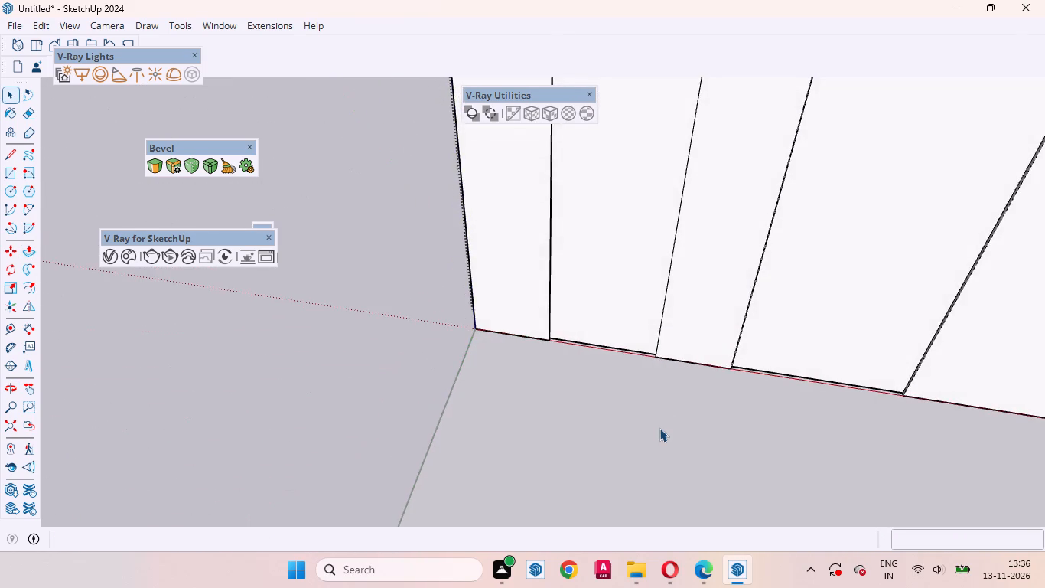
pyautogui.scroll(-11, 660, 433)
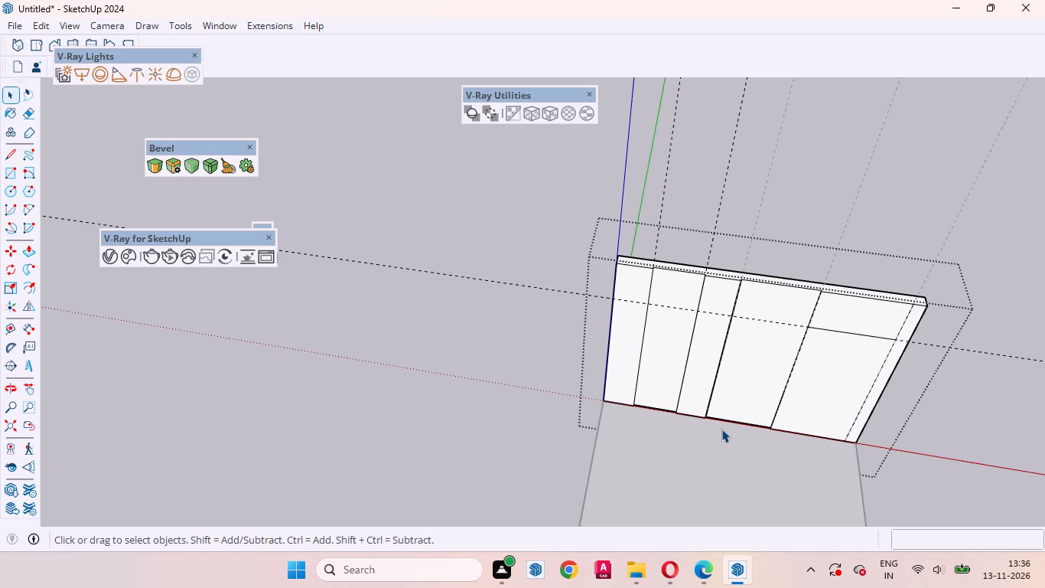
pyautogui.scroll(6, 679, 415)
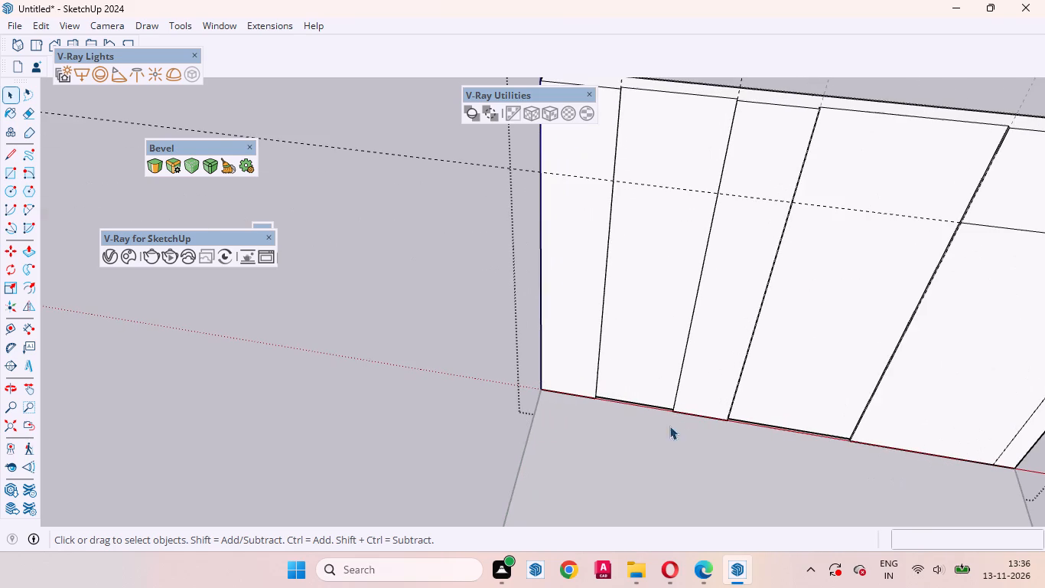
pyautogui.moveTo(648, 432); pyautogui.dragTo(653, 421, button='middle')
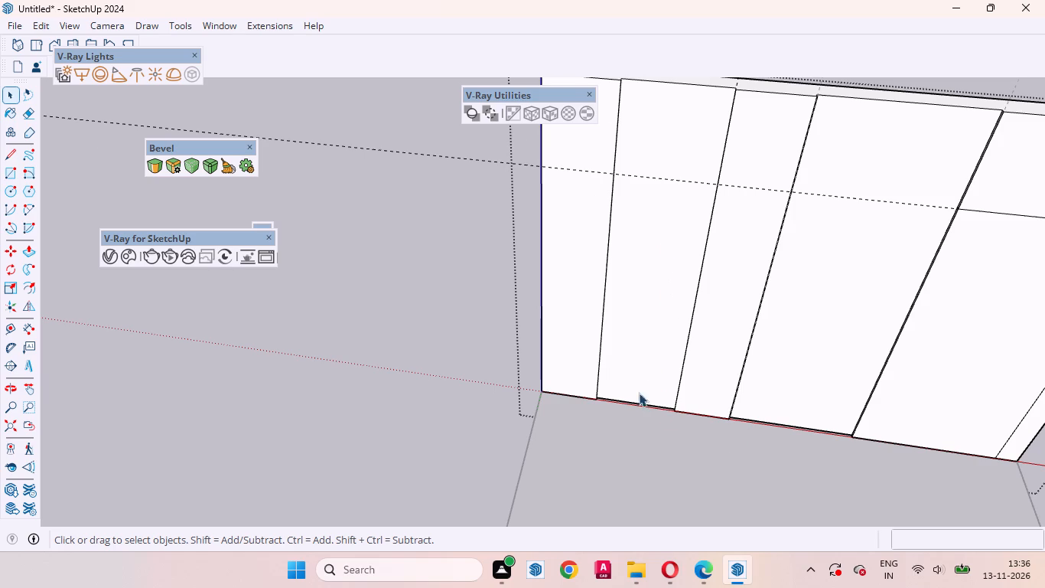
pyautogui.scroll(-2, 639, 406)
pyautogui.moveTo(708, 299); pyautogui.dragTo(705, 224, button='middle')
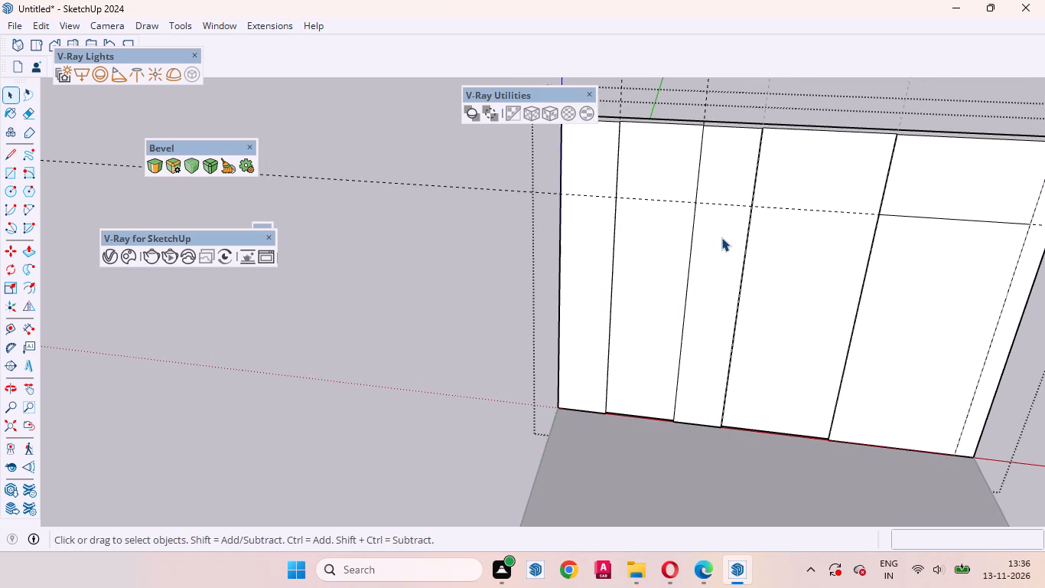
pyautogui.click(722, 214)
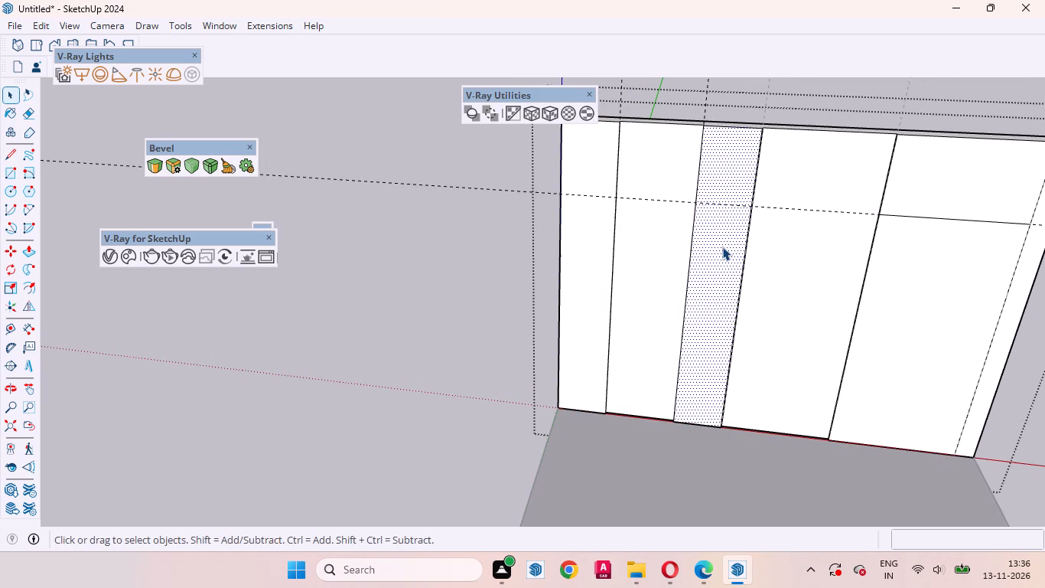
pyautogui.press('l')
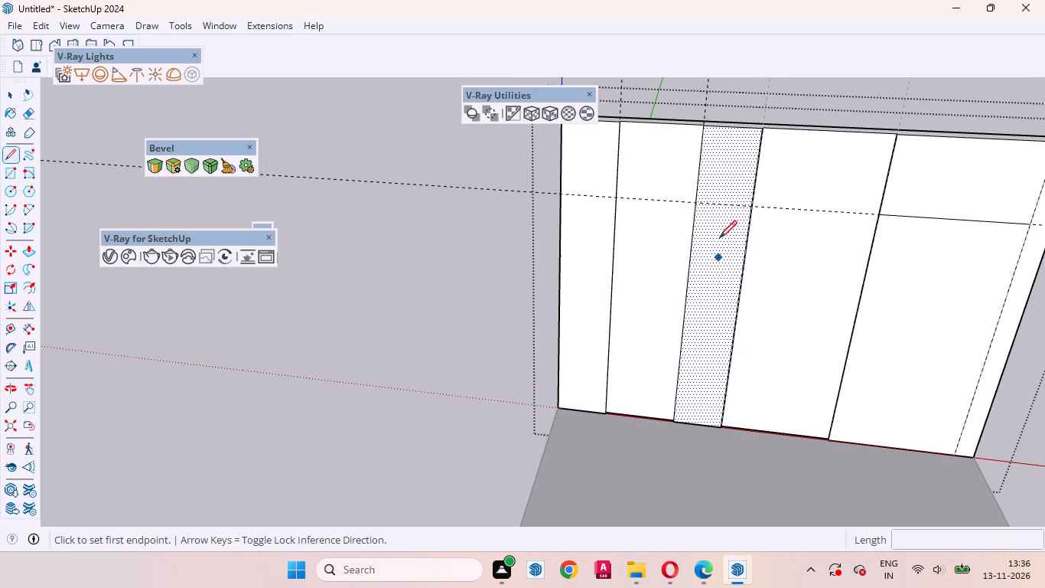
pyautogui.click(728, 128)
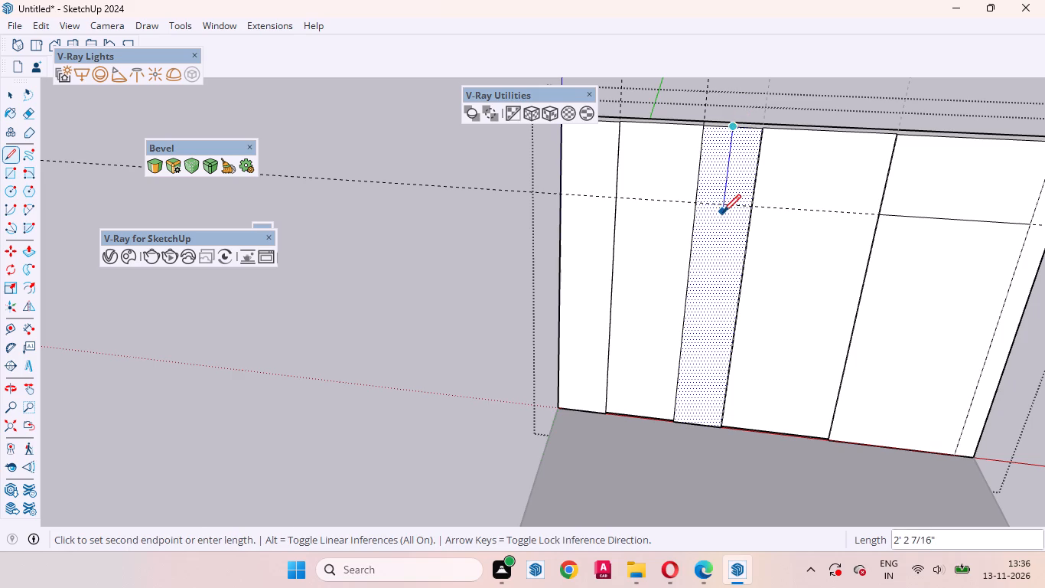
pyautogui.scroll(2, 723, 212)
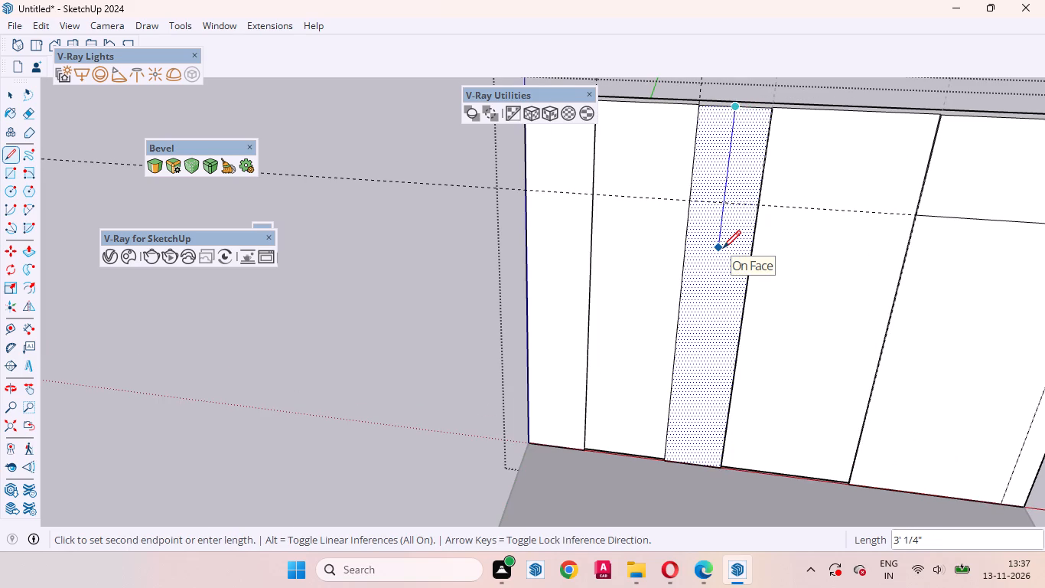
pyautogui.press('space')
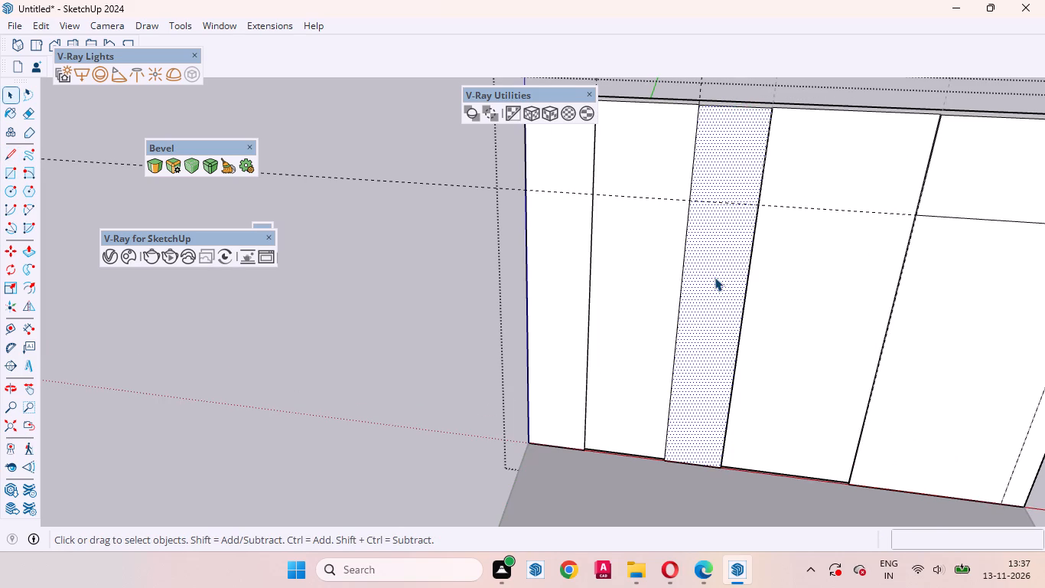
# Place a horizontal guide 3'3" below the wall's top edge with the Tape Measure.
pyautogui.scroll(-3, 713, 282)
pyautogui.moveTo(685, 309); pyautogui.dragTo(682, 294, button='middle')
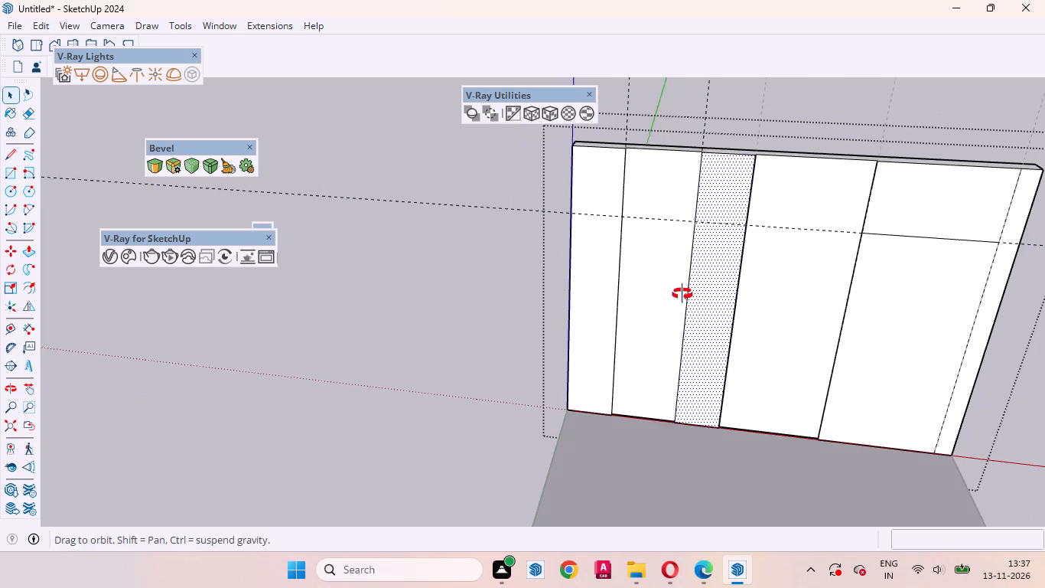
pyautogui.moveTo(682, 294); pyautogui.dragTo(685, 224, button='middle')
pyautogui.press('t')
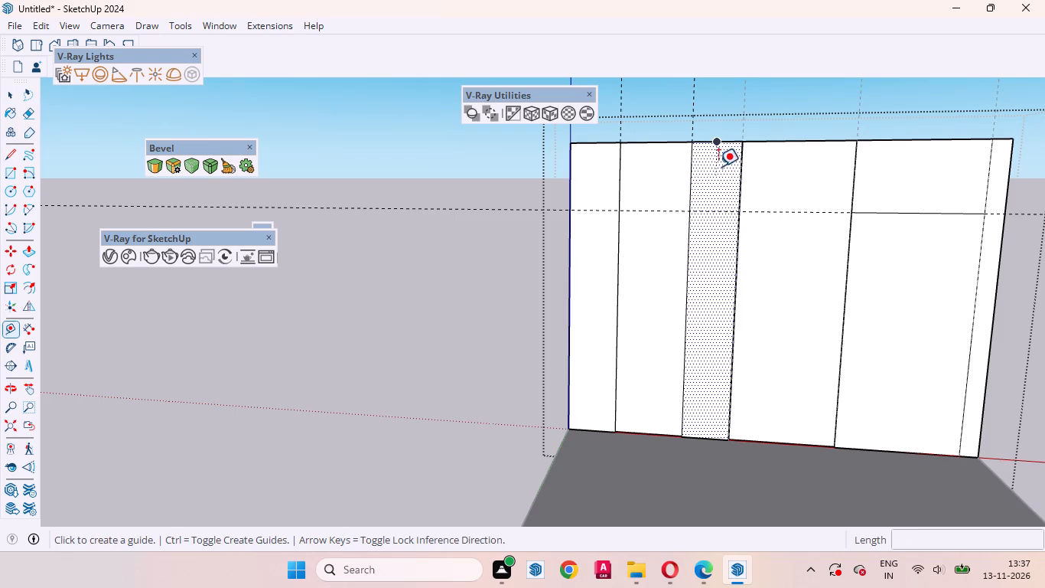
pyautogui.click(727, 142)
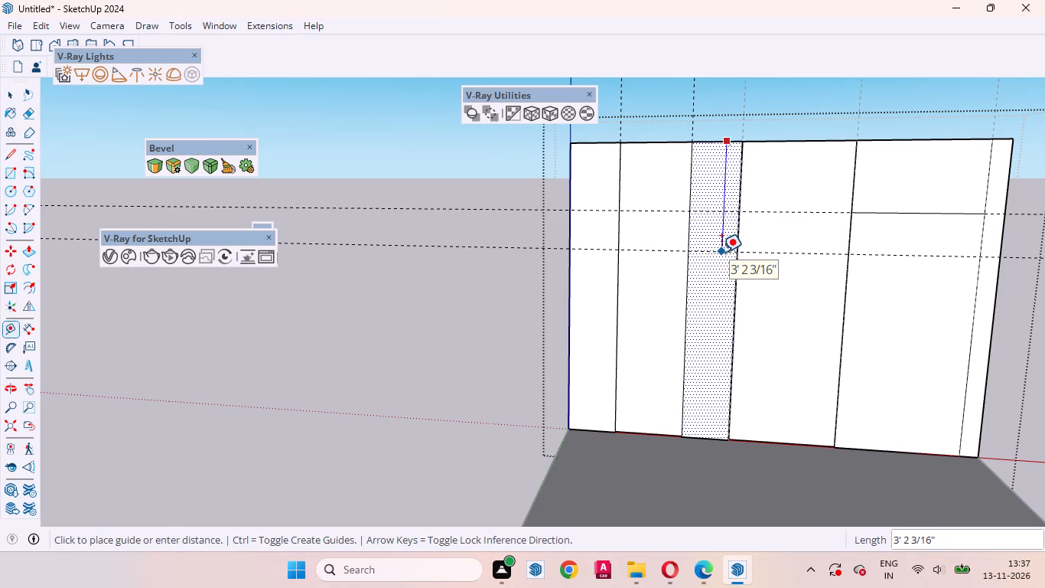
pyautogui.write("3'")
pyautogui.press('3')
pyautogui.press('Return')
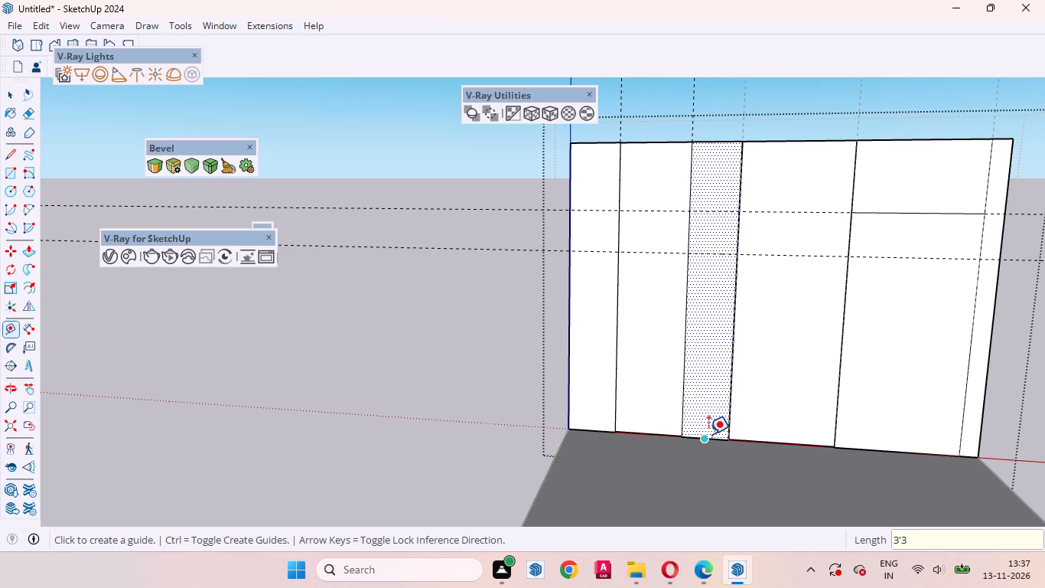
# Place a horizontal guide 3'6" above the wall's bottom edge with the Tape Measure.
pyautogui.click(709, 434)
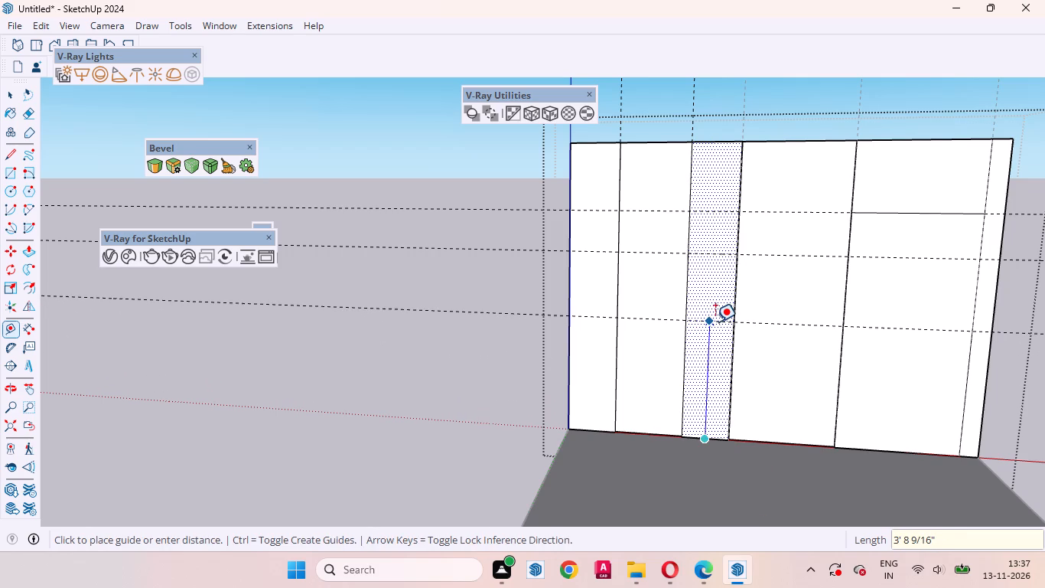
pyautogui.write("3'6")
pyautogui.press('Return')
pyautogui.press('space')
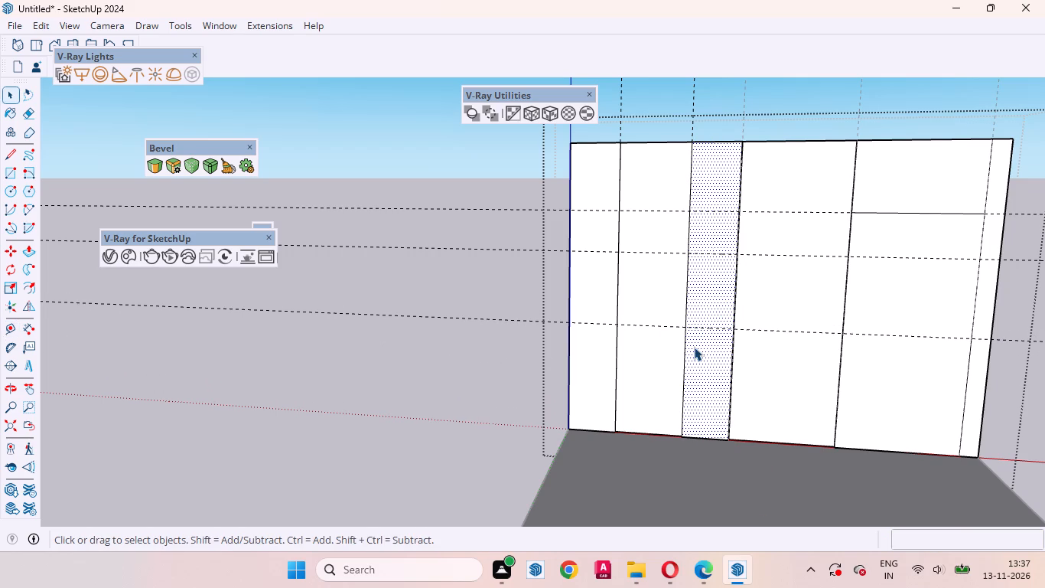
# Move the lower horizontal guide up about 1' 1 1/2".
pyautogui.click(659, 325)
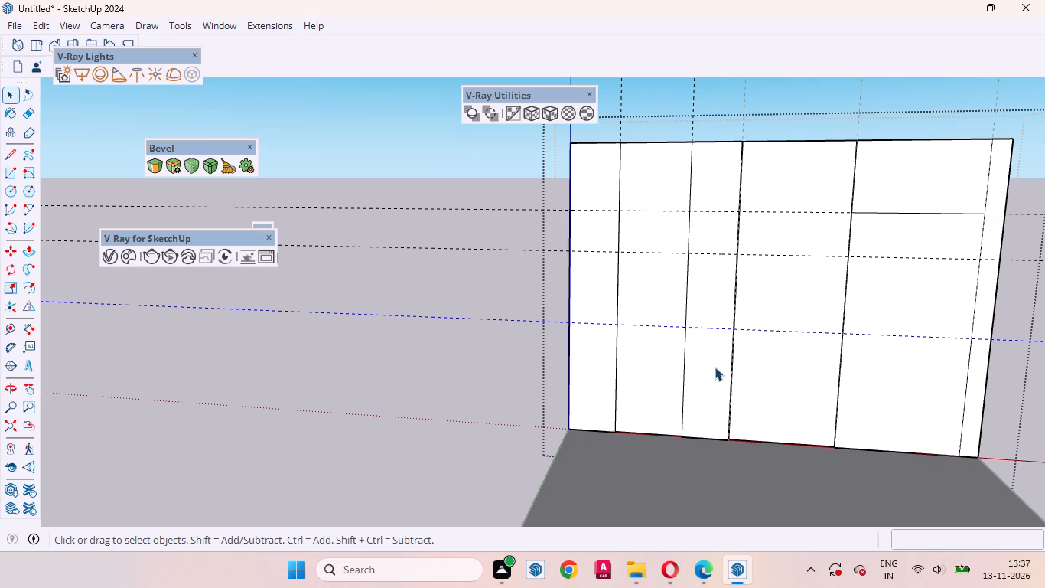
pyautogui.press('m')
pyautogui.click(712, 371)
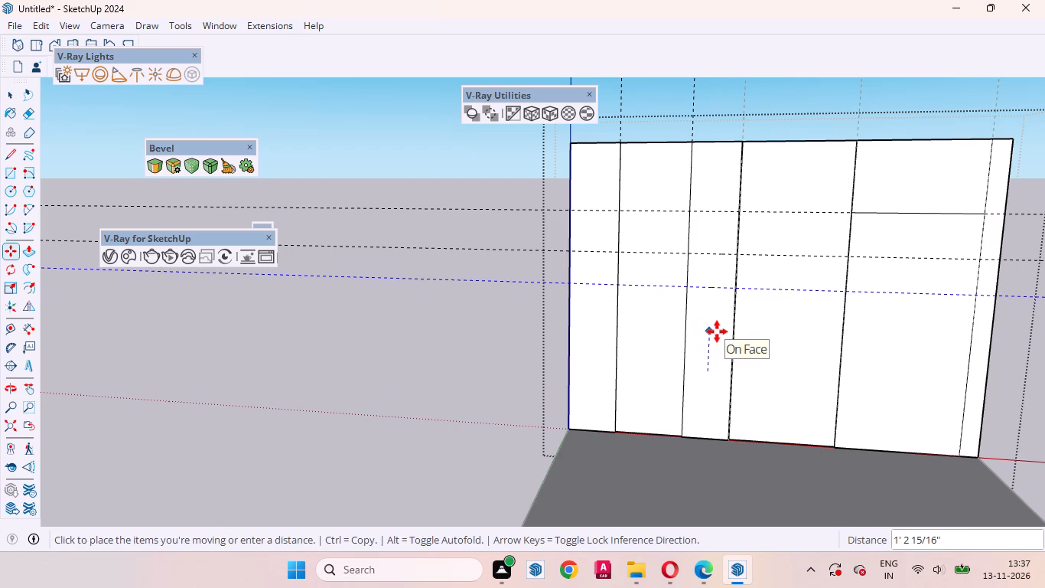
pyautogui.click(717, 335)
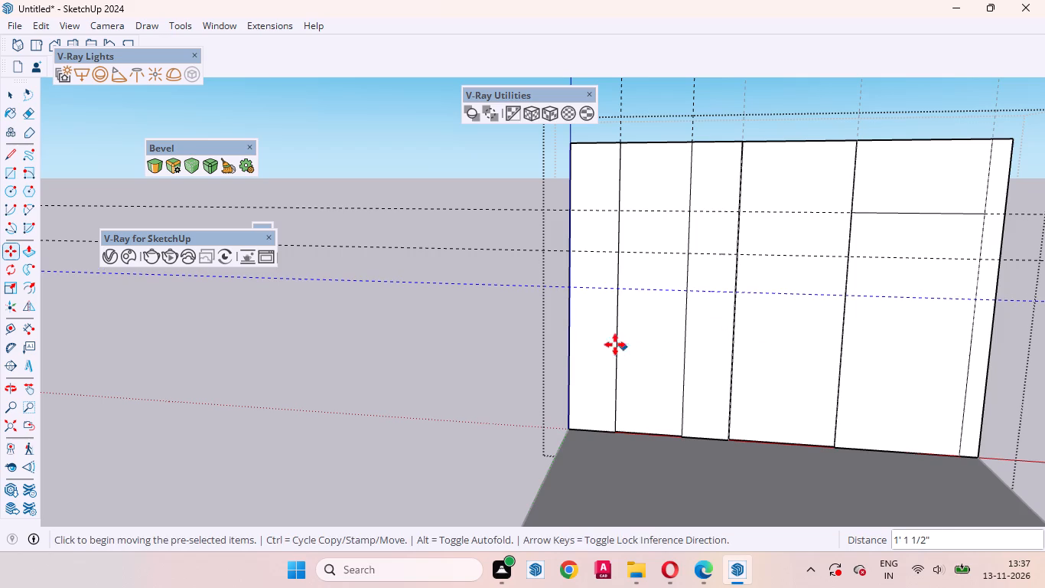
pyautogui.press('space')
# Draw lines from the first panel's edge midpoints to the two lower guides, outlining 9" wide upper-left and lower-right blocks.
pyautogui.click(607, 338)
pyautogui.moveTo(606, 332); pyautogui.dragTo(616, 350, button='middle')
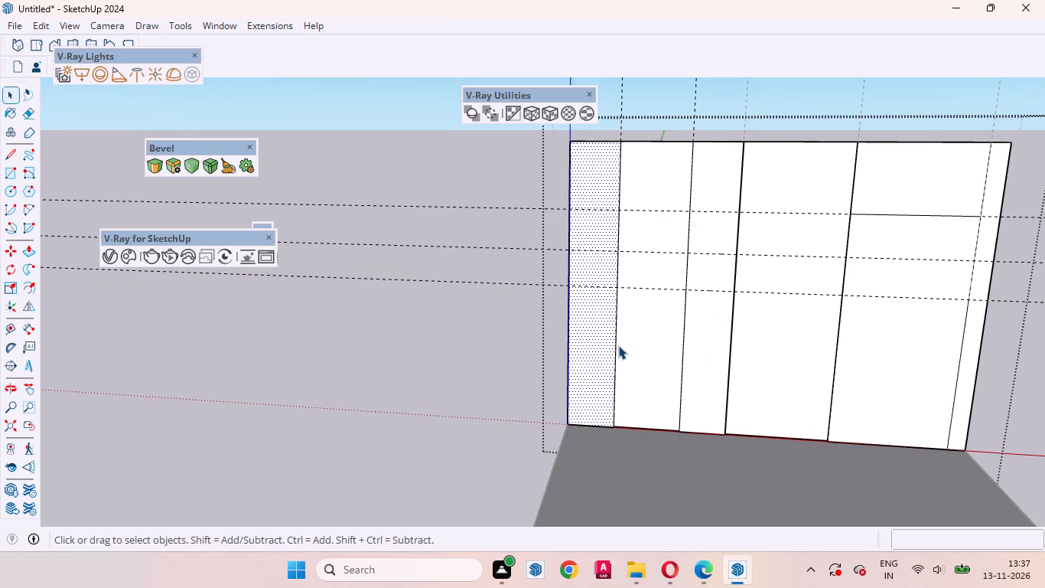
pyautogui.press('l')
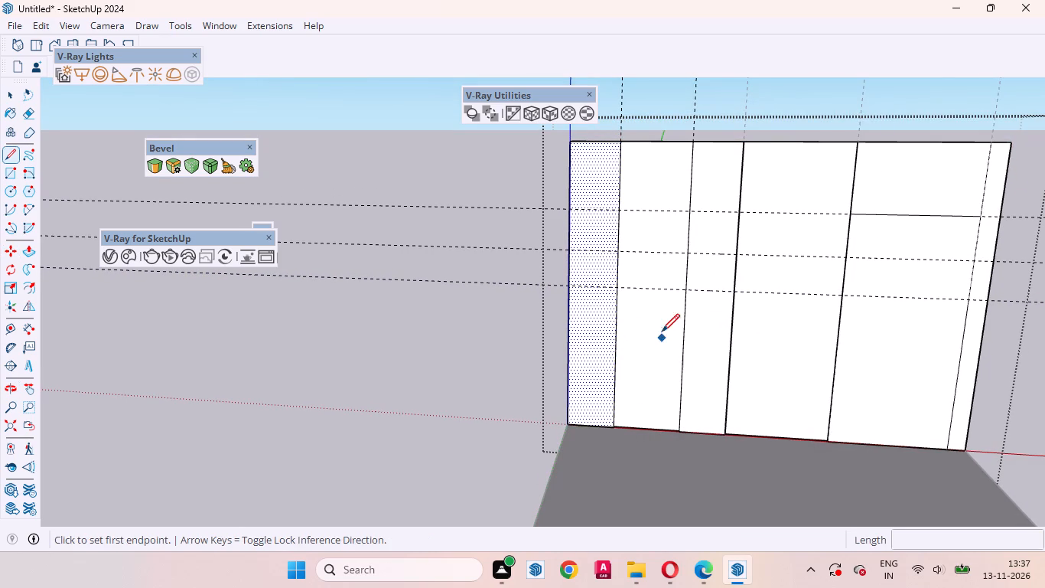
pyautogui.click(594, 143)
pyautogui.scroll(2, 599, 213)
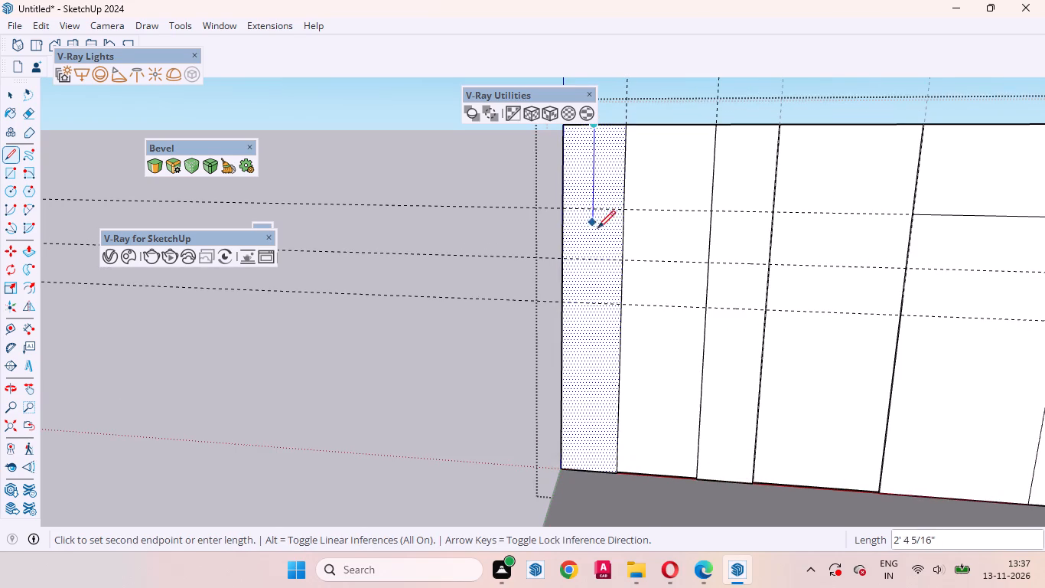
pyautogui.click(594, 259)
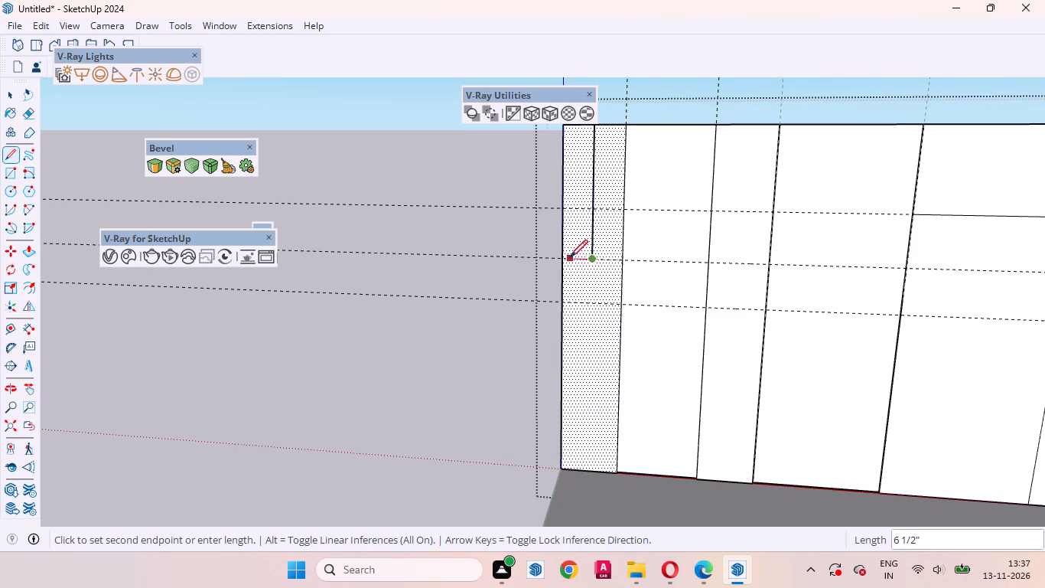
pyautogui.click(564, 257)
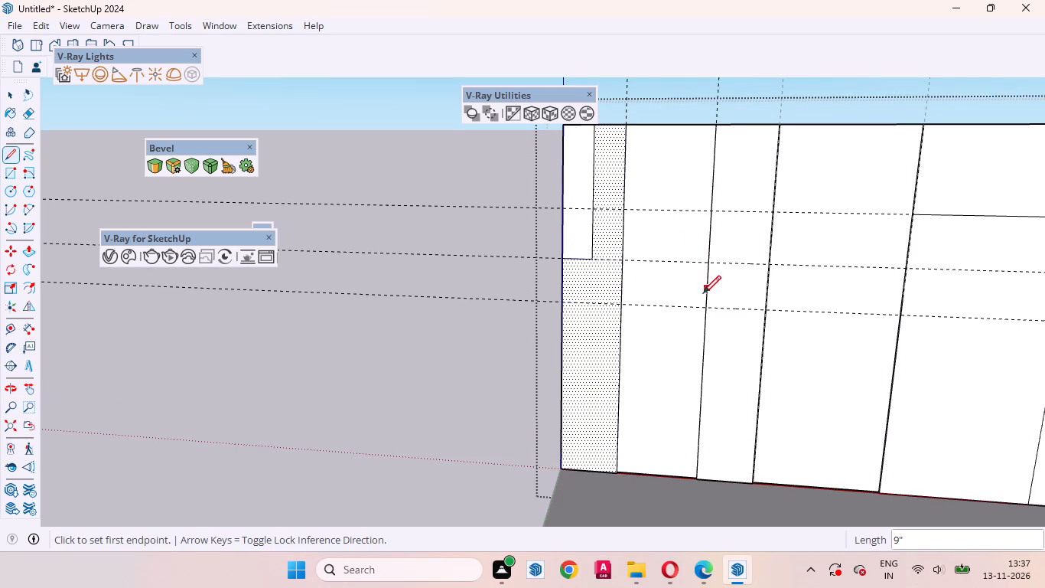
pyautogui.click(586, 475)
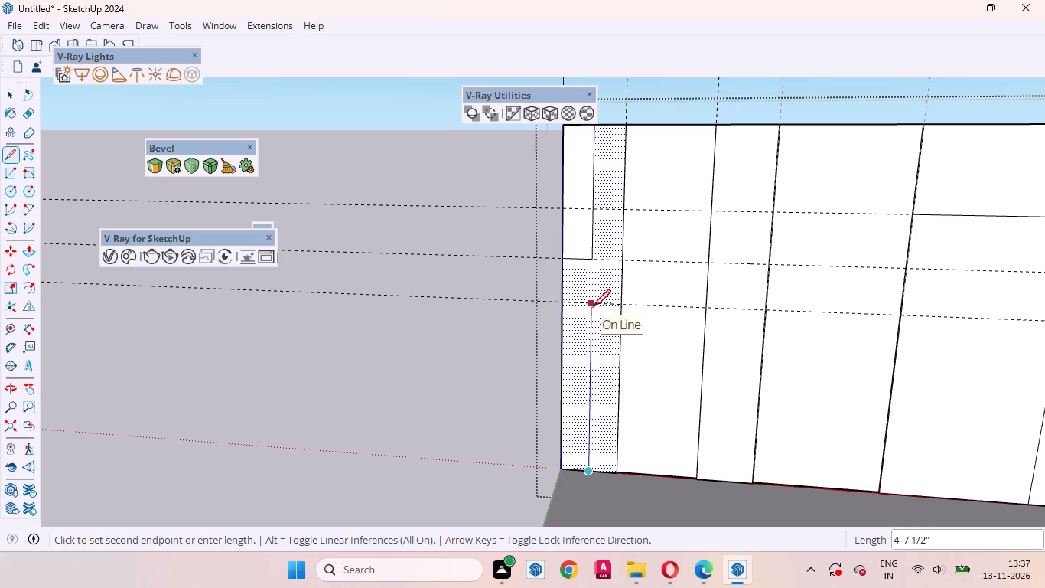
pyautogui.click(593, 304)
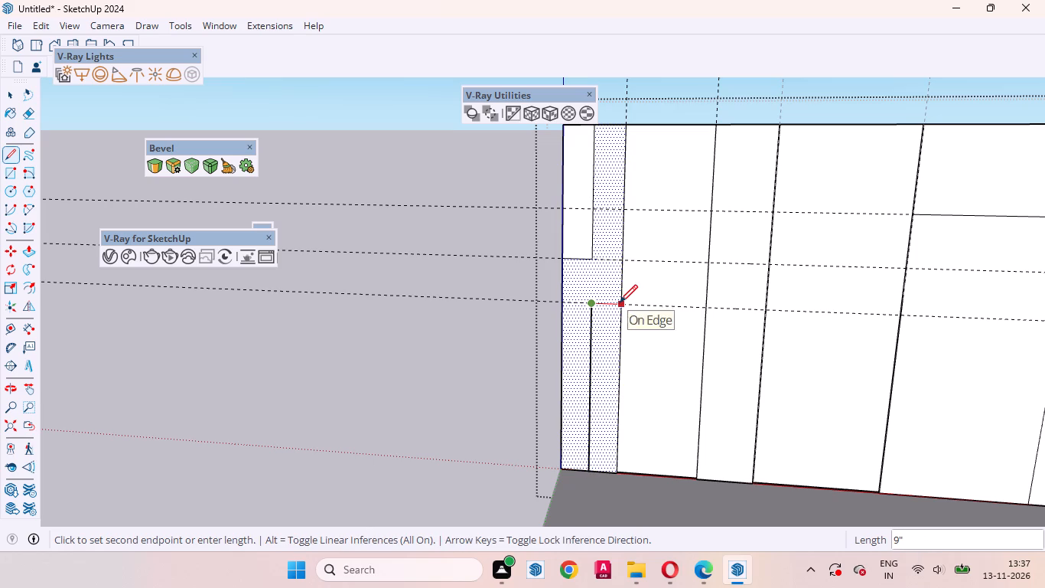
pyautogui.click(620, 302)
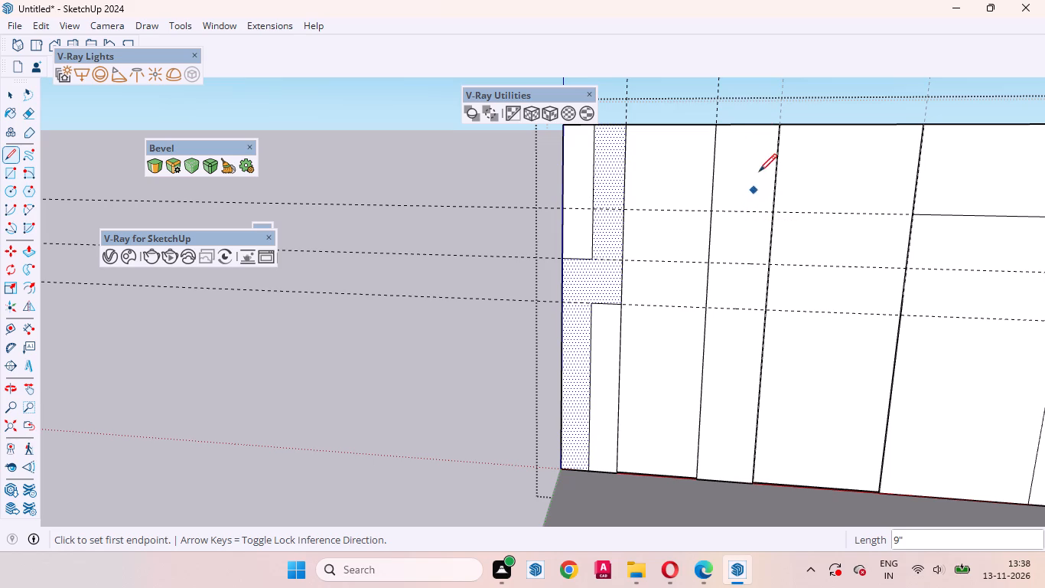
# Draw lines from the third panel's edge midpoints to the same two guides, outlining 8 1/2" wide upper-right and lower-left blocks.
pyautogui.click(745, 125)
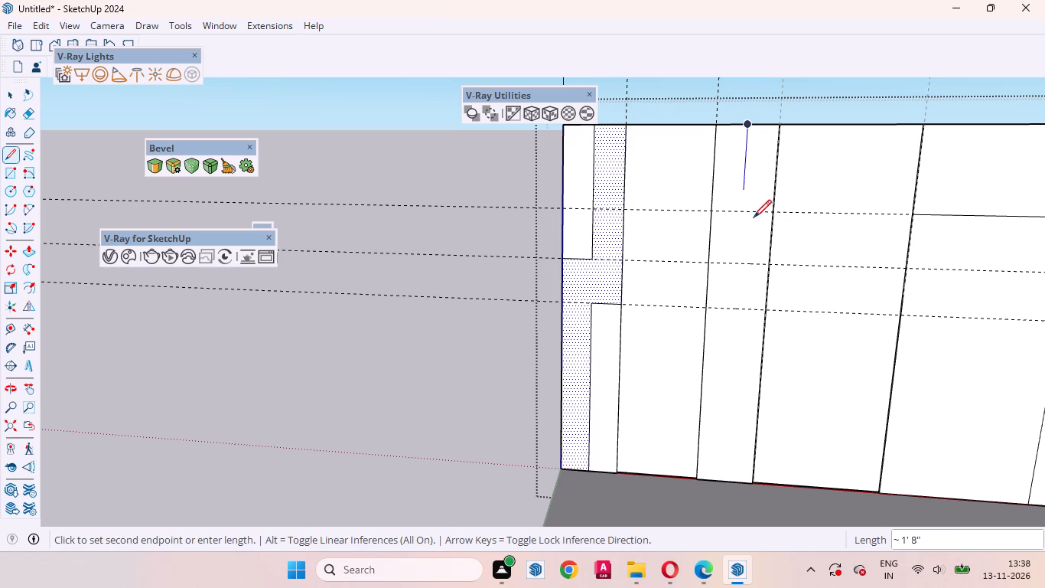
pyautogui.click(744, 262)
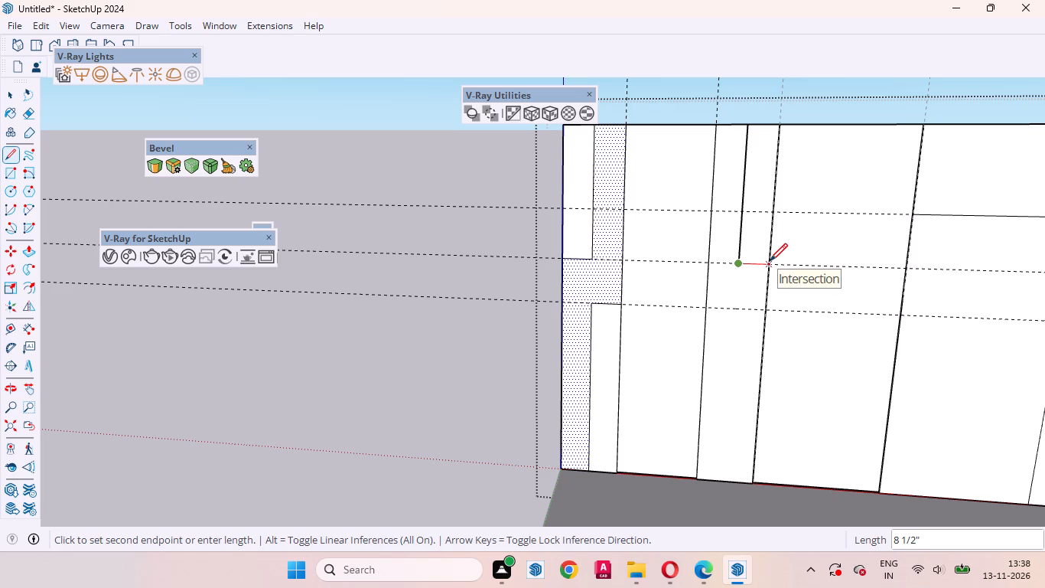
pyautogui.click(770, 261)
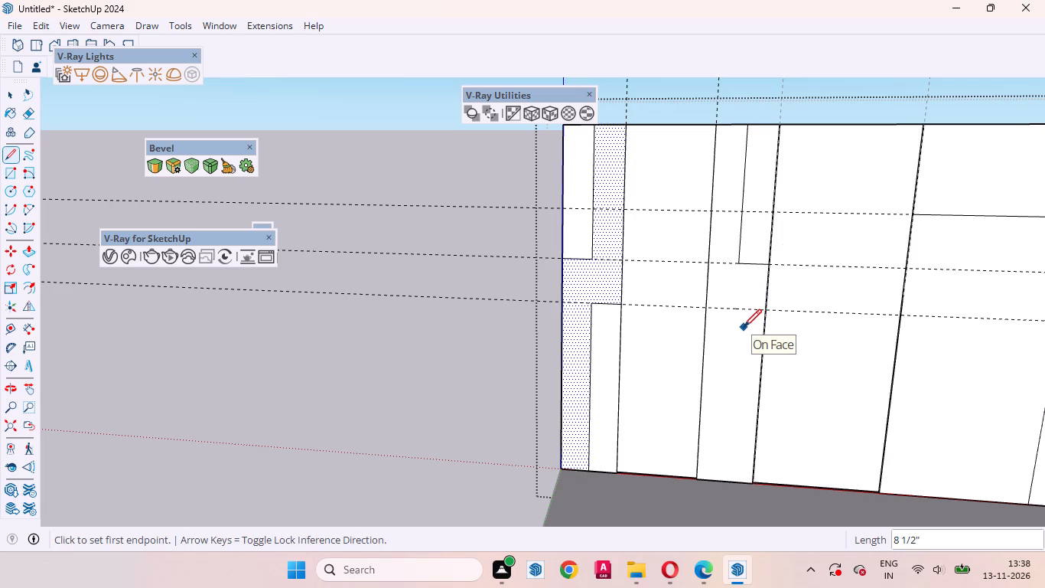
pyautogui.click(725, 480)
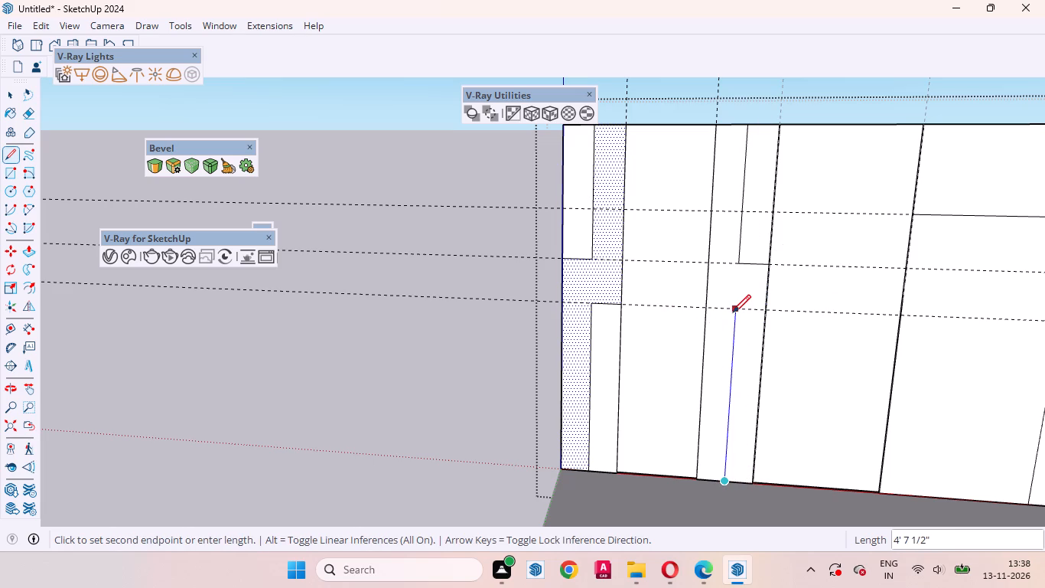
pyautogui.click(733, 311)
pyautogui.click(705, 307)
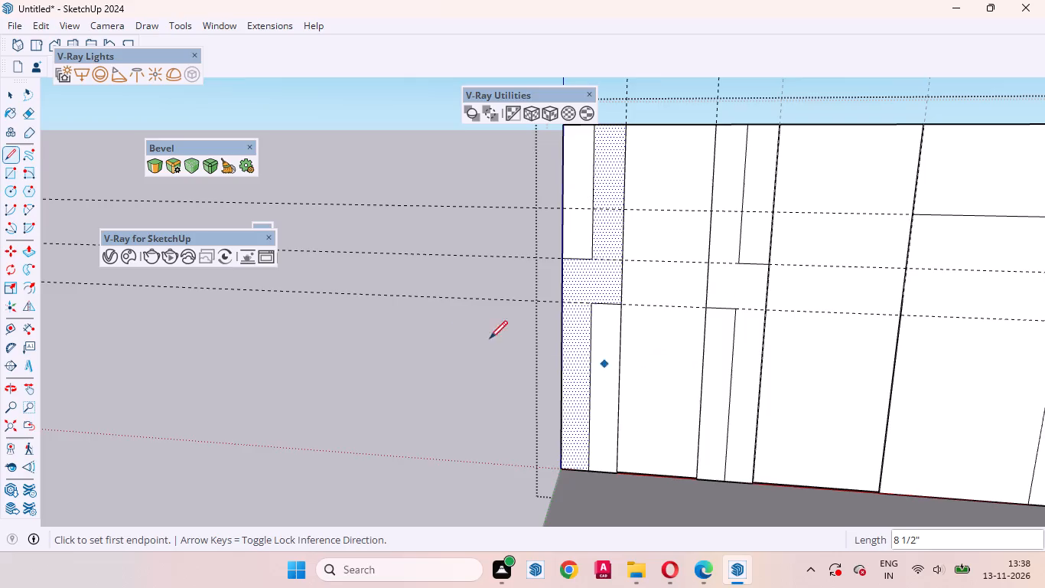
# Set the 2 Point Arc tool to 100 sides.
pyautogui.click(11, 96)
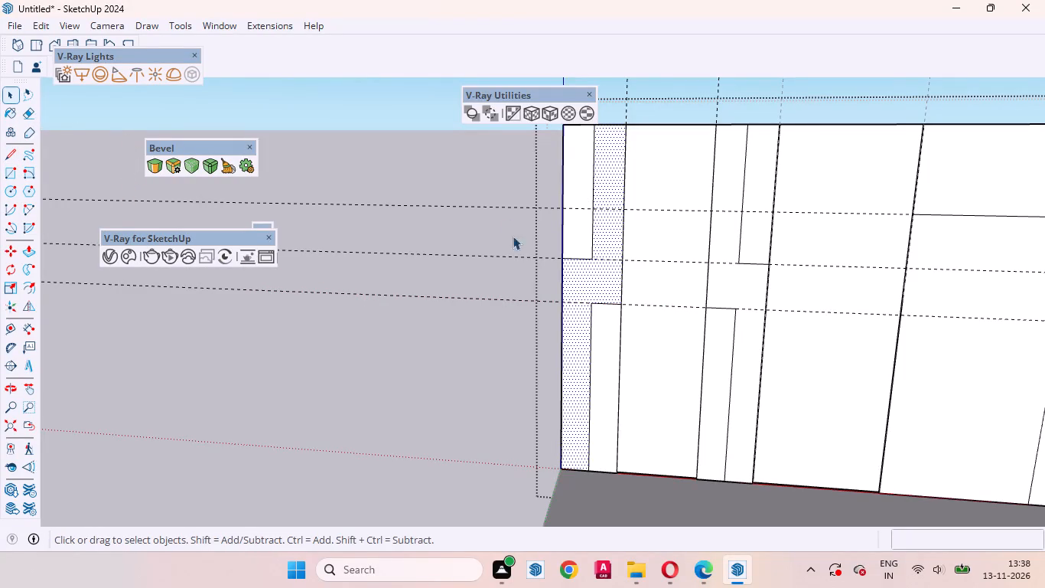
pyautogui.click(715, 351)
pyautogui.click(742, 341)
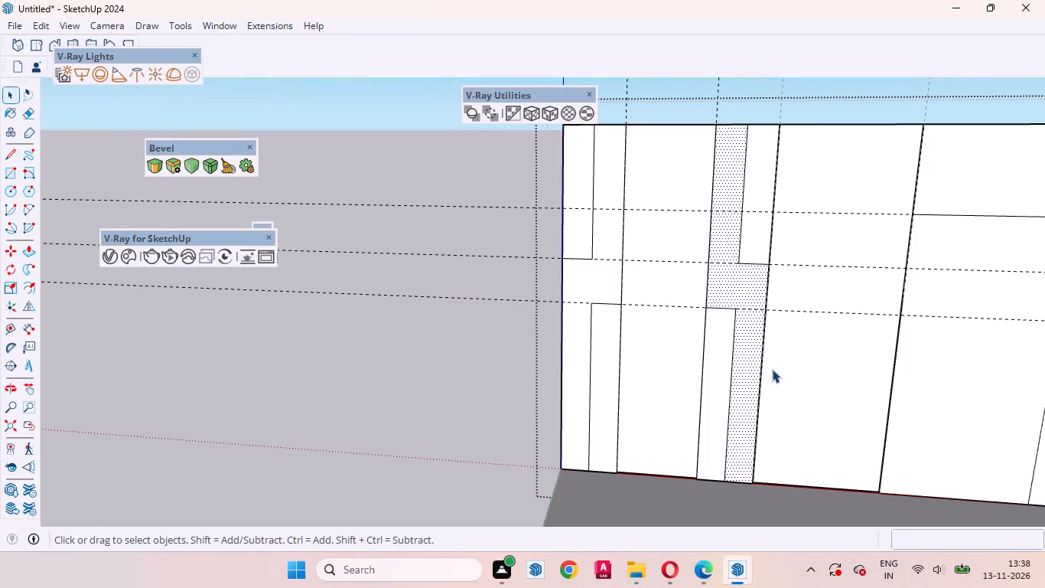
pyautogui.scroll(3, 728, 322)
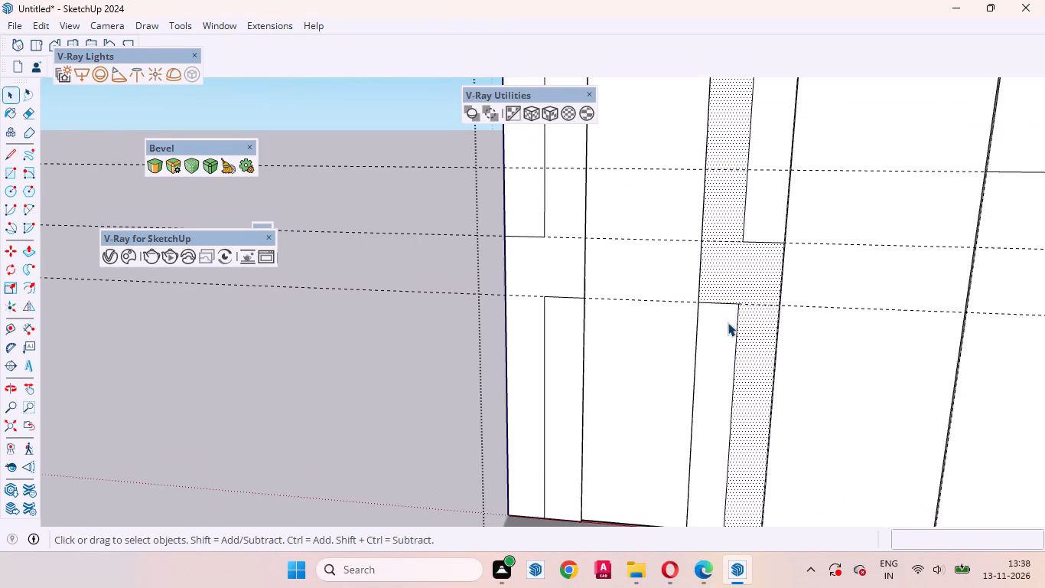
pyautogui.scroll(2, 730, 321)
pyautogui.scroll(-3, 756, 349)
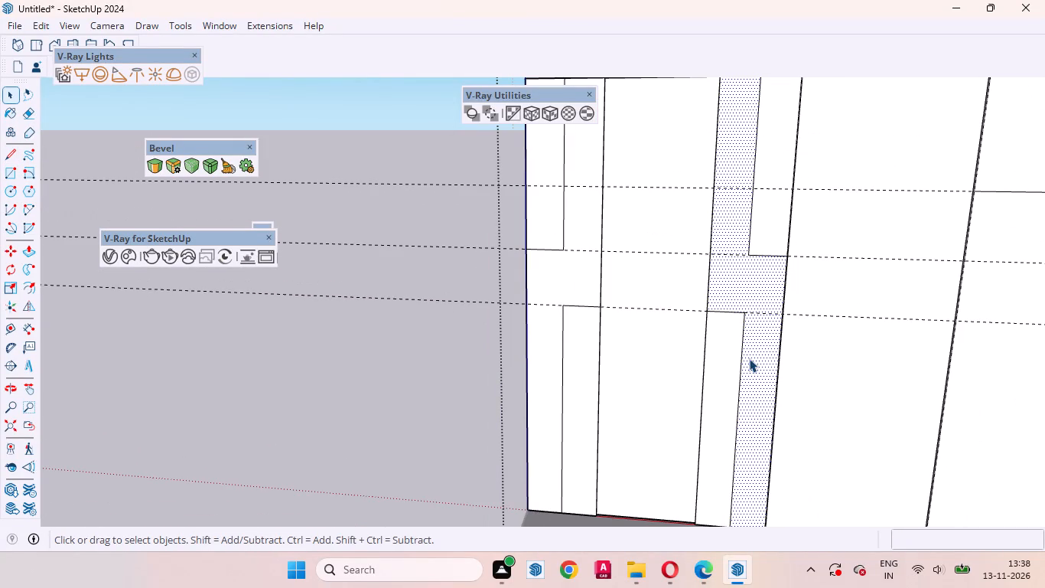
pyautogui.press('a')
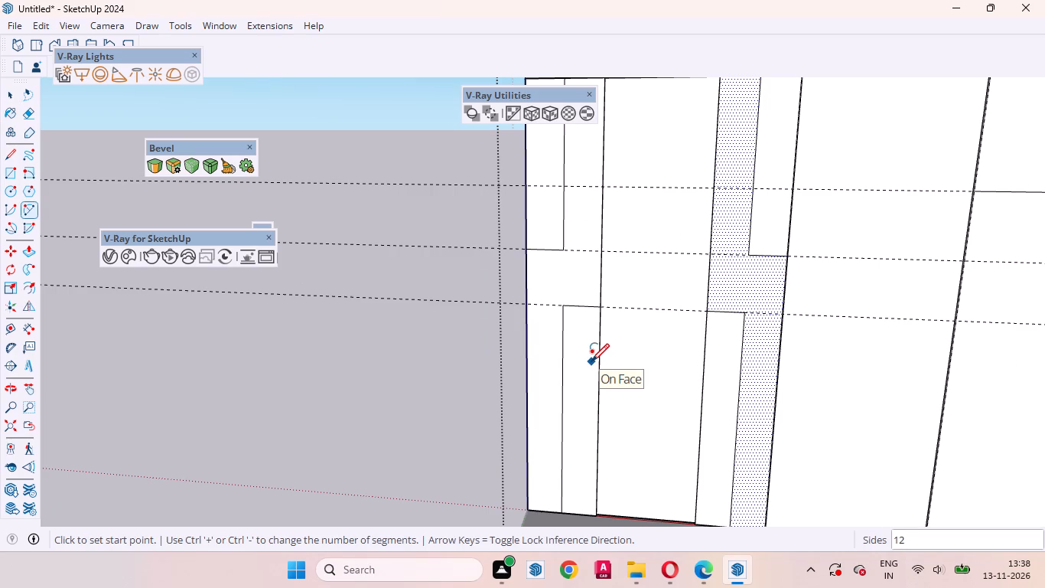
pyautogui.press('1')
pyautogui.write('00')
pyautogui.press('Return')
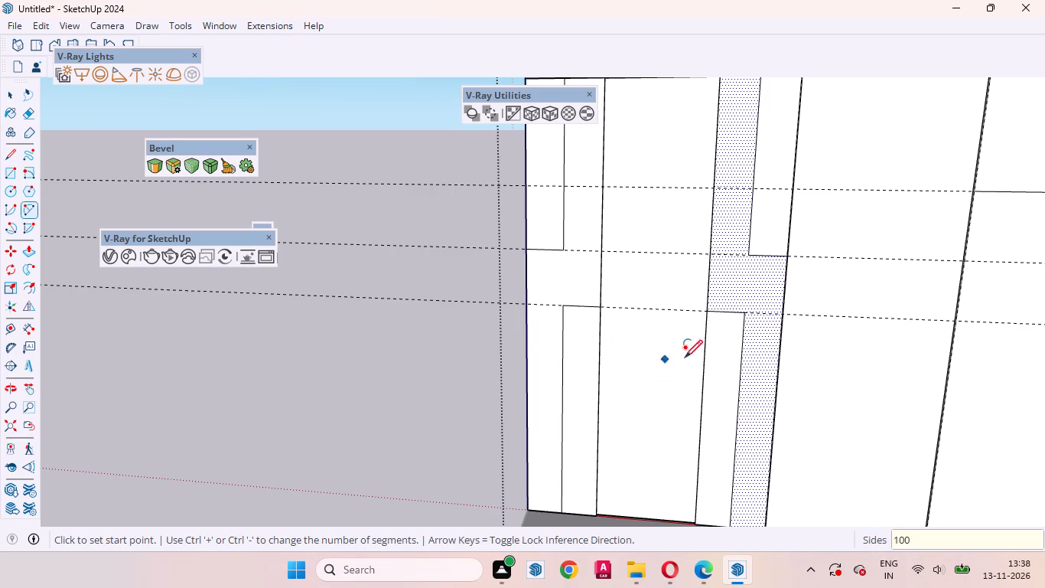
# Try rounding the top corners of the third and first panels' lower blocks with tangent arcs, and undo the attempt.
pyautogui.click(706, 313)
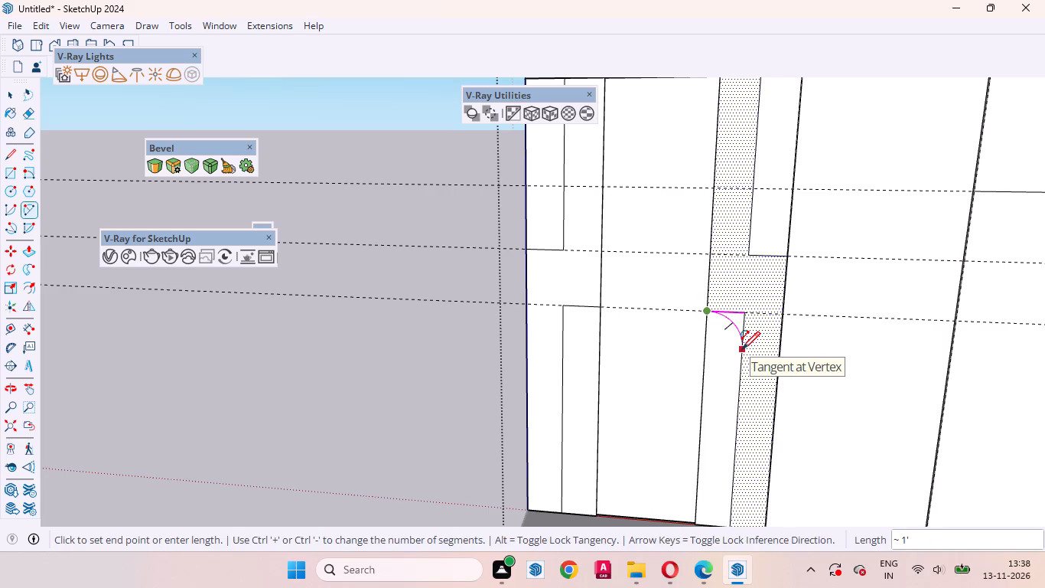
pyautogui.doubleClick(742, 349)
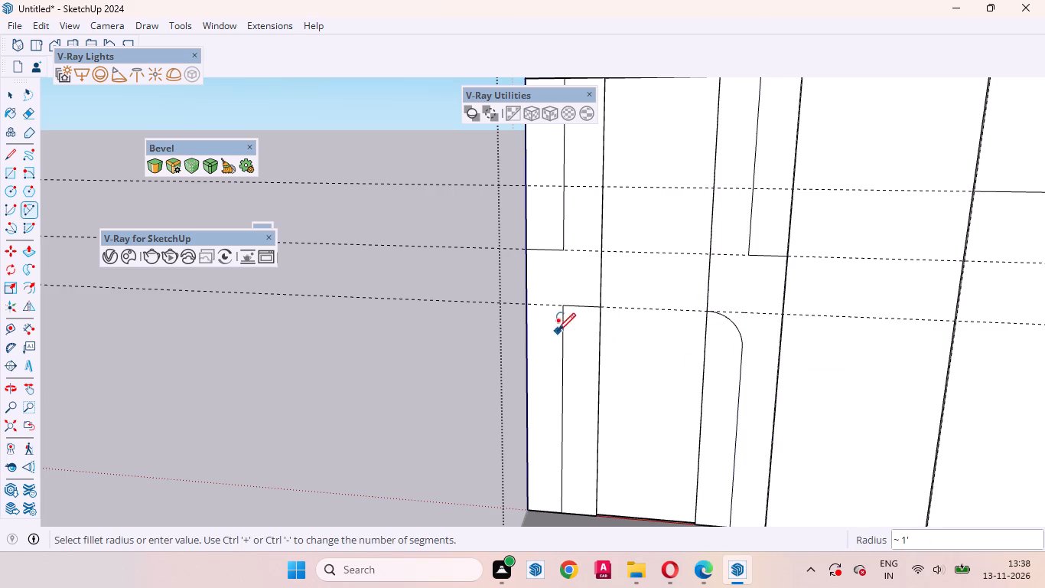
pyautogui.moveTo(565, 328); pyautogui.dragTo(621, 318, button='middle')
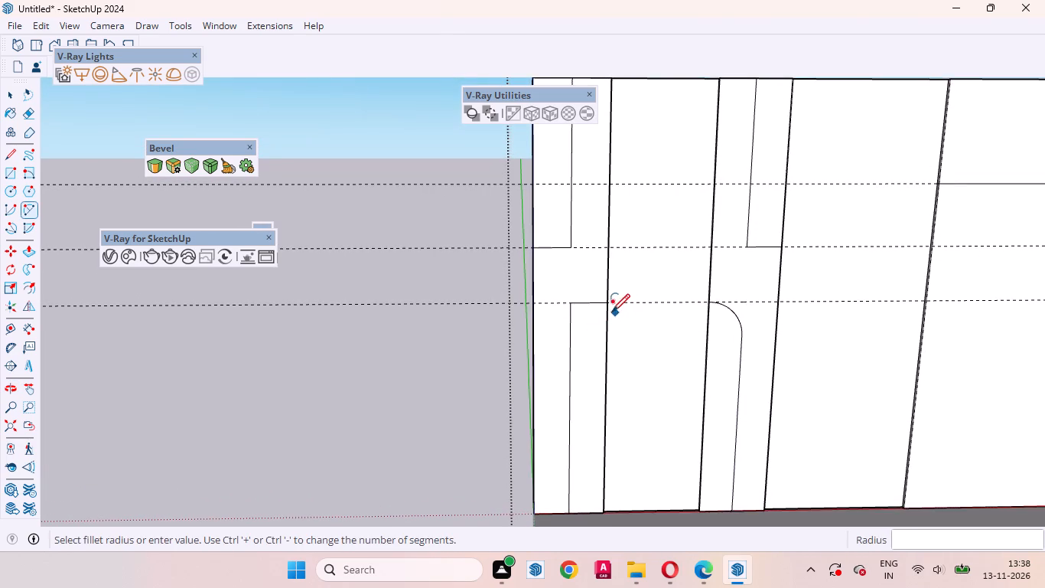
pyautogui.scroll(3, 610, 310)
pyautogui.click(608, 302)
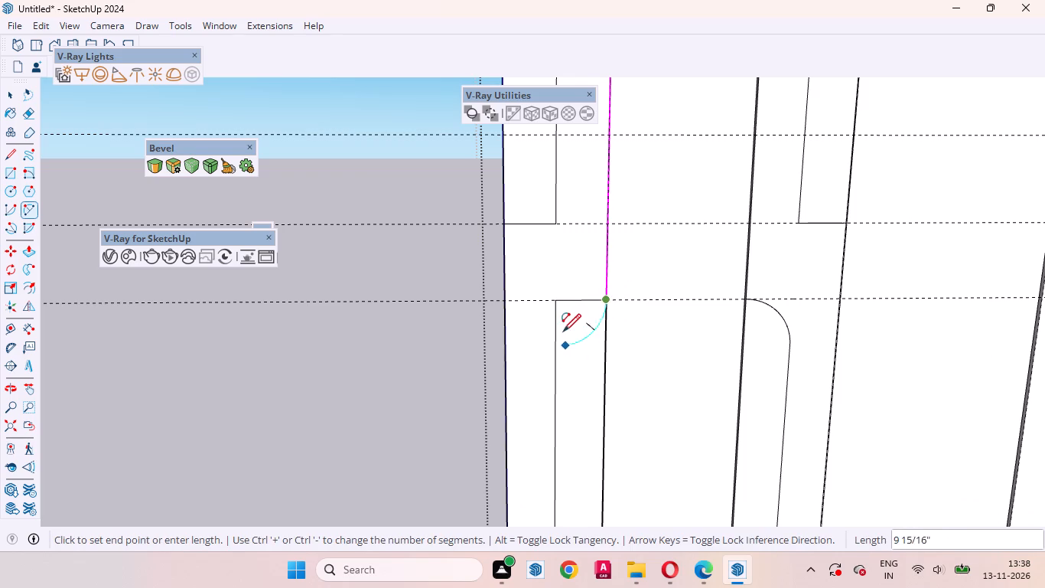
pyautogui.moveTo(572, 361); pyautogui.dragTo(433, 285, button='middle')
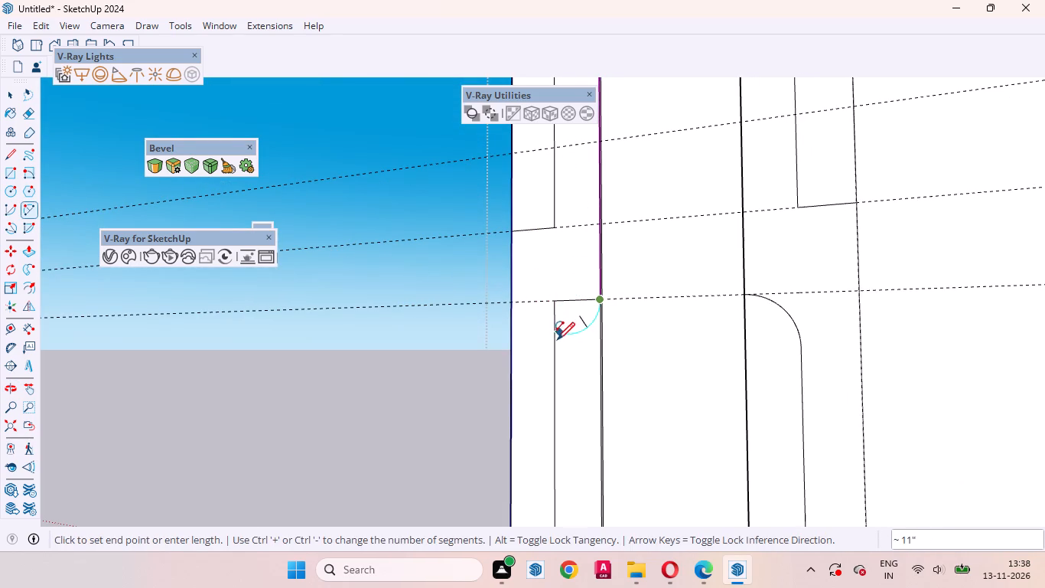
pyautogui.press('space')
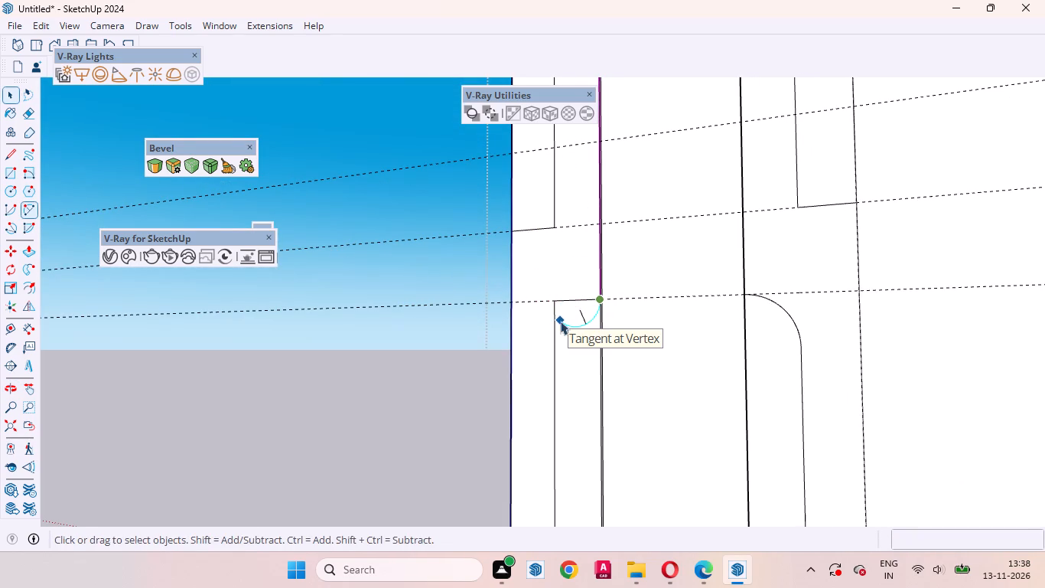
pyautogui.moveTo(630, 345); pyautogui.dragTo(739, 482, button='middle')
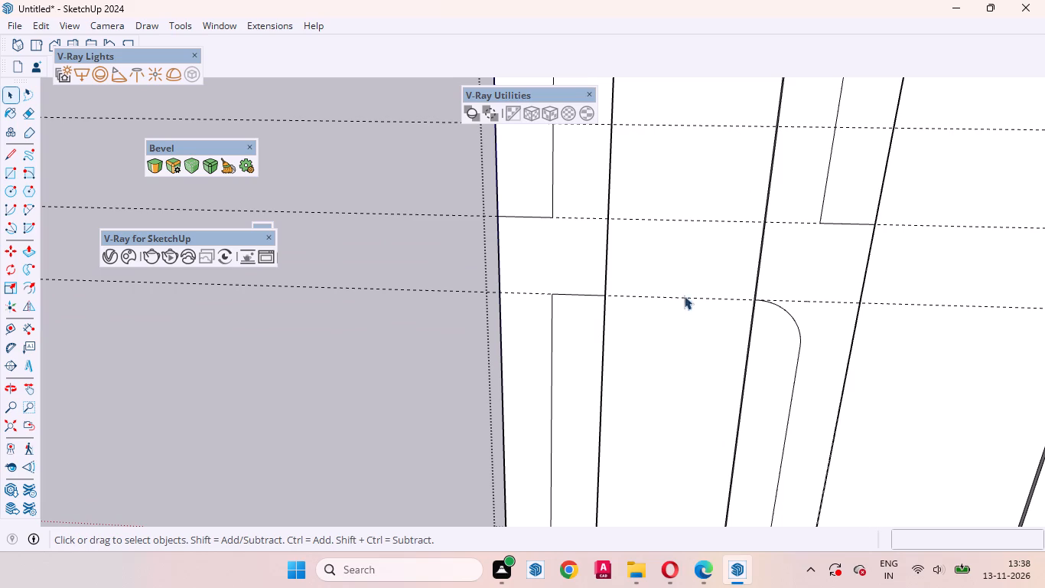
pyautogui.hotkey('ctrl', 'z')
# Place a horizontal guide 6" below the top edge of the first panel's lower-right block with the Tape Measure.
pyautogui.press('t')
pyautogui.scroll(3, 415, 302)
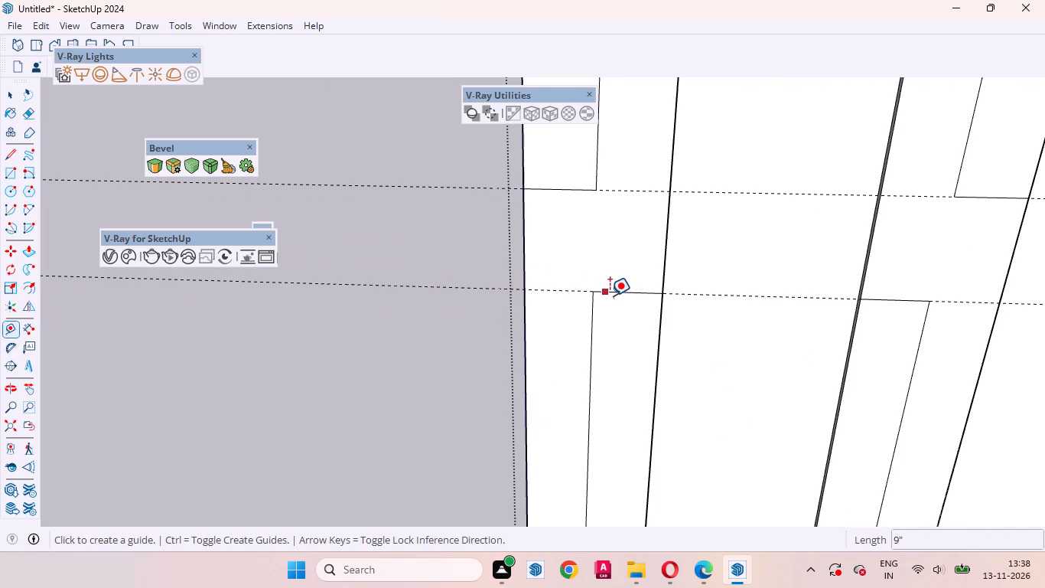
pyautogui.click(621, 292)
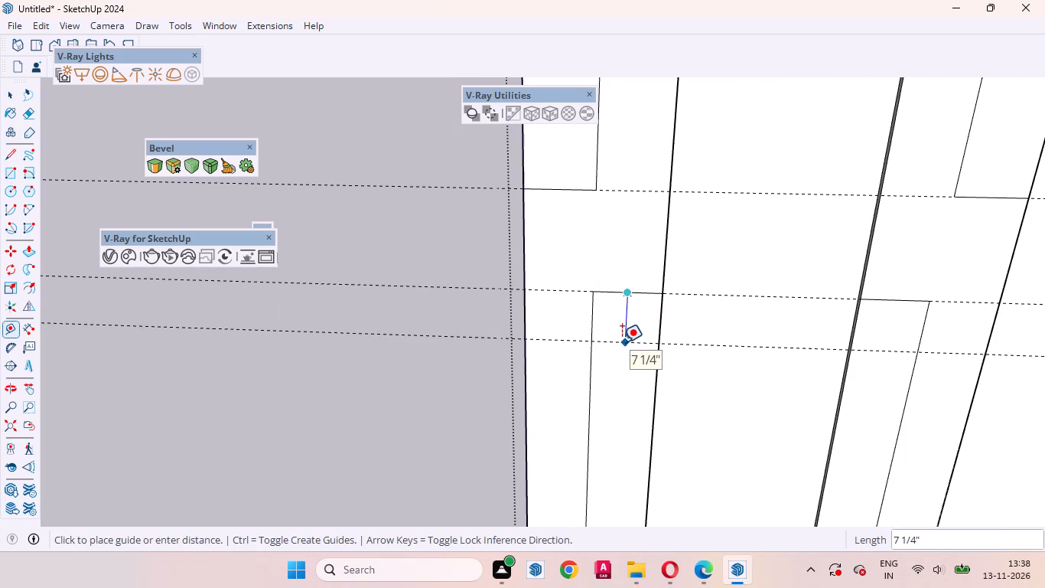
pyautogui.press('6')
pyautogui.press('Return')
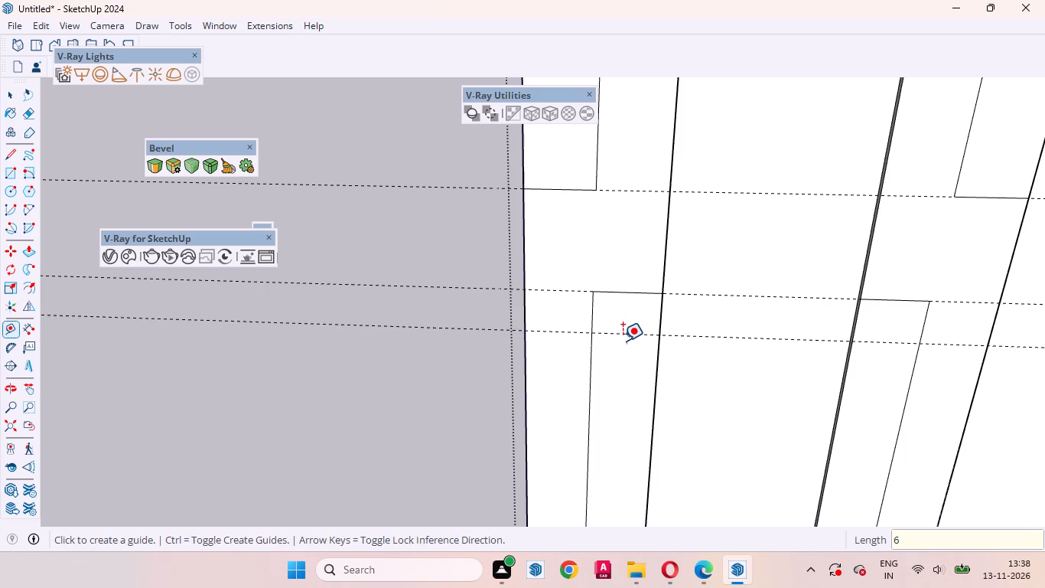
pyautogui.moveTo(602, 369); pyautogui.dragTo(575, 296, button='middle')
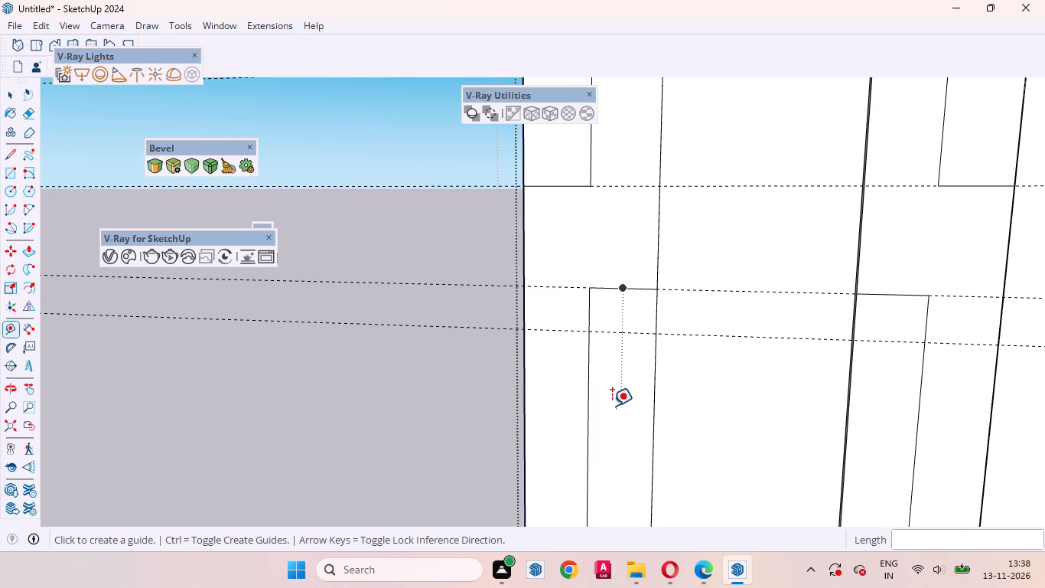
pyautogui.press('space')
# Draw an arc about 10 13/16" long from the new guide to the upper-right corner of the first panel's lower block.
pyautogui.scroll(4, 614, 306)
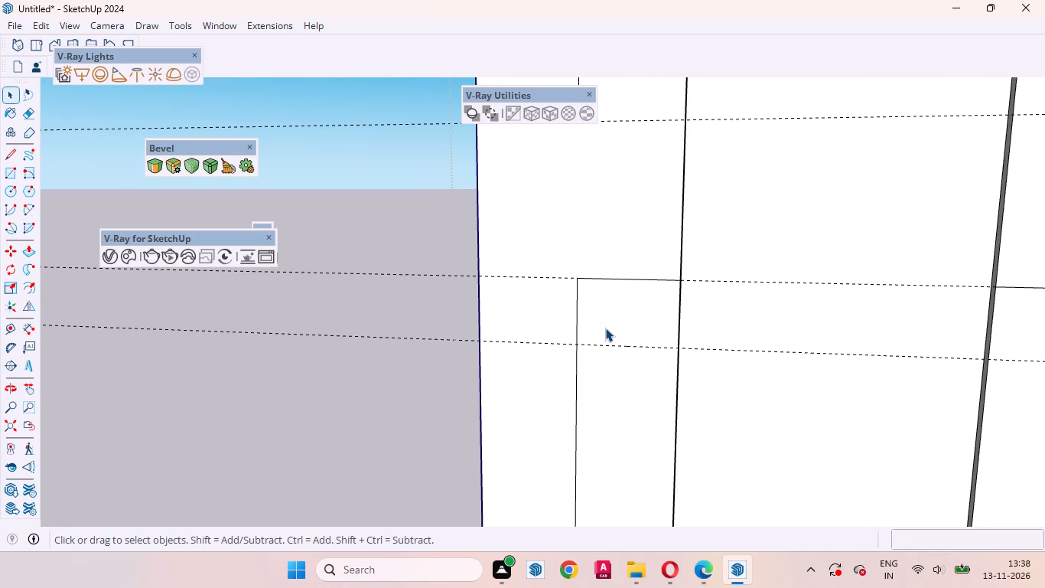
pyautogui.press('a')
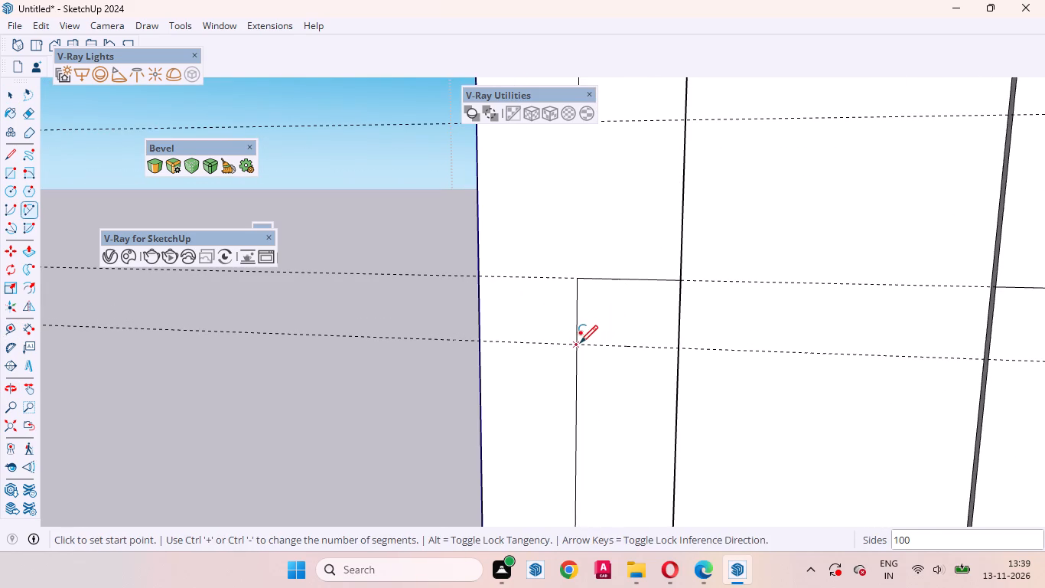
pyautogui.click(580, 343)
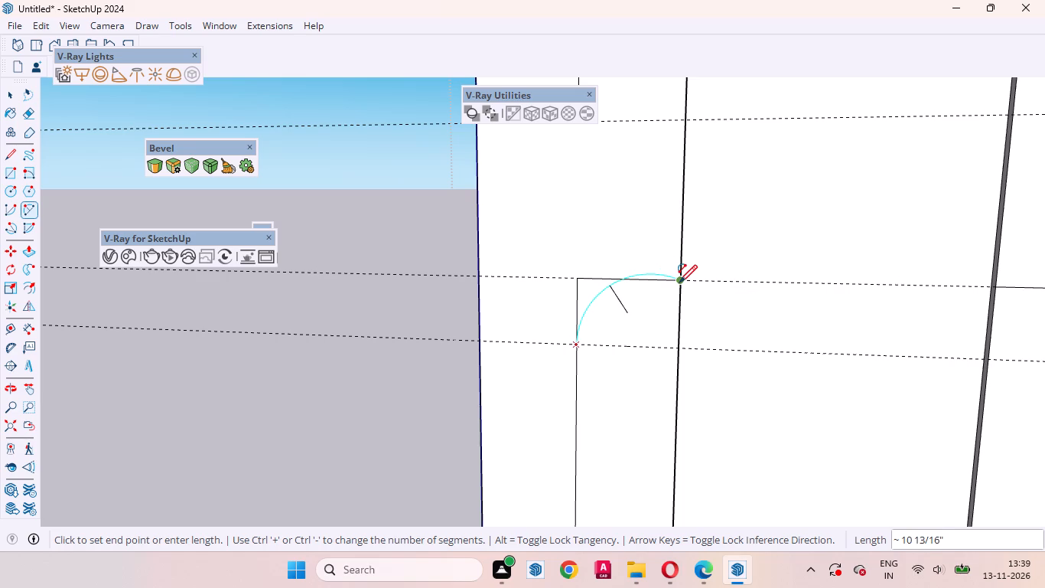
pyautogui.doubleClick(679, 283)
# Round the upper-right corner of the third panel's lower-left block with a tangent arc about 8 1/2" long, starting at the 6" guide.
pyautogui.scroll(-8, 562, 369)
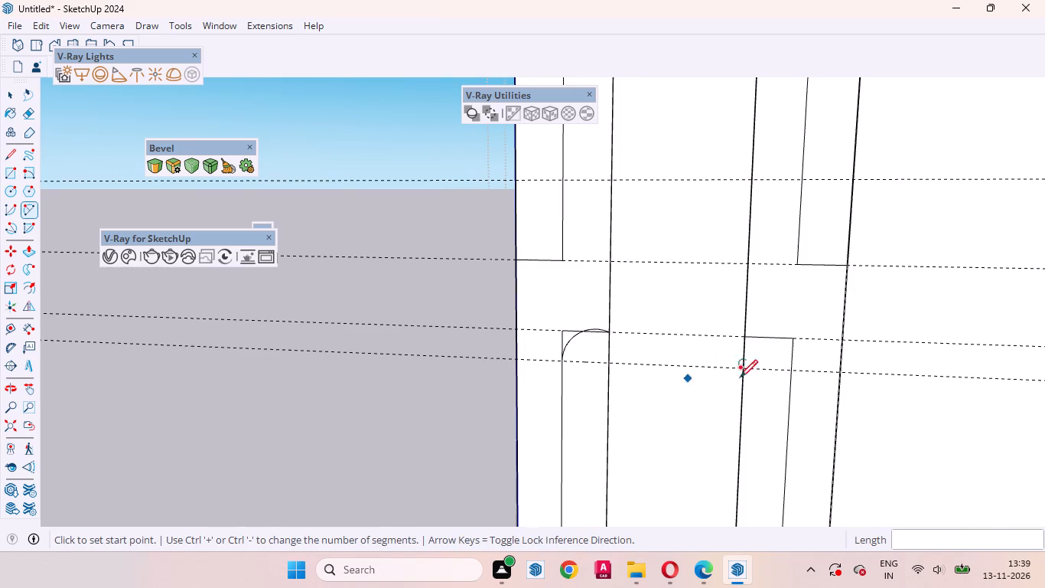
pyautogui.click(793, 371)
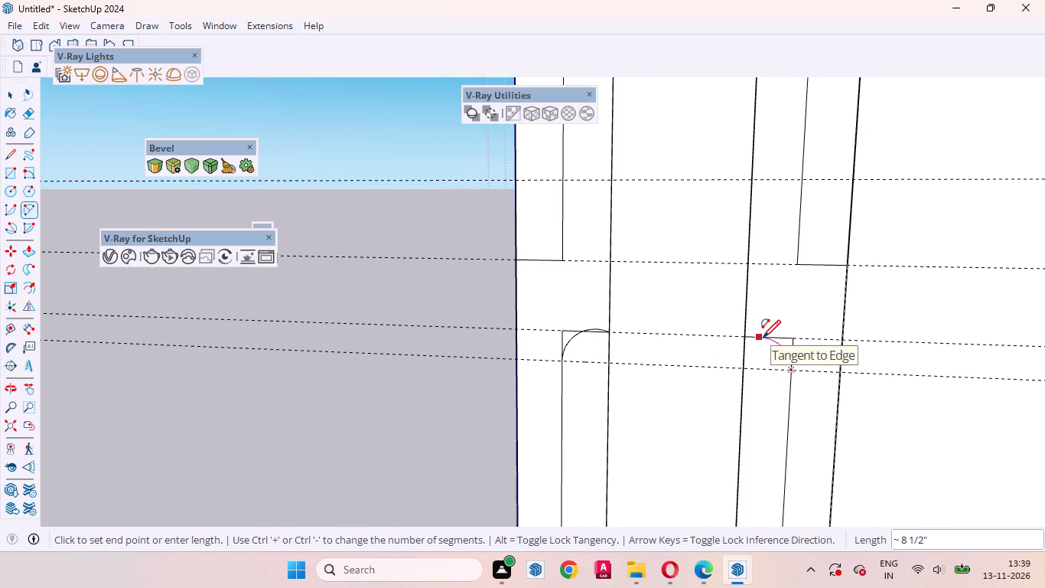
pyautogui.doubleClick(763, 338)
pyautogui.press('space')
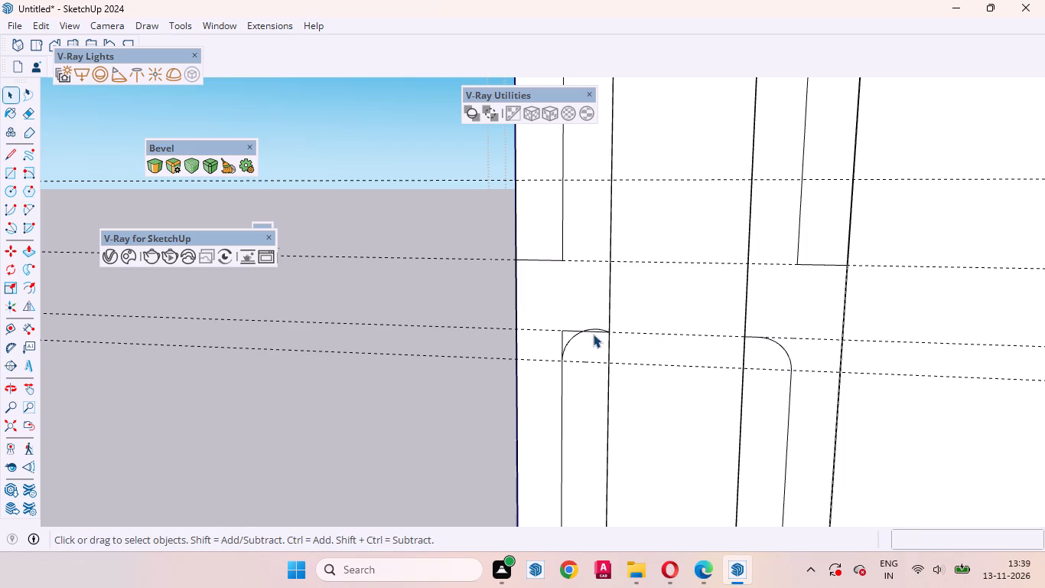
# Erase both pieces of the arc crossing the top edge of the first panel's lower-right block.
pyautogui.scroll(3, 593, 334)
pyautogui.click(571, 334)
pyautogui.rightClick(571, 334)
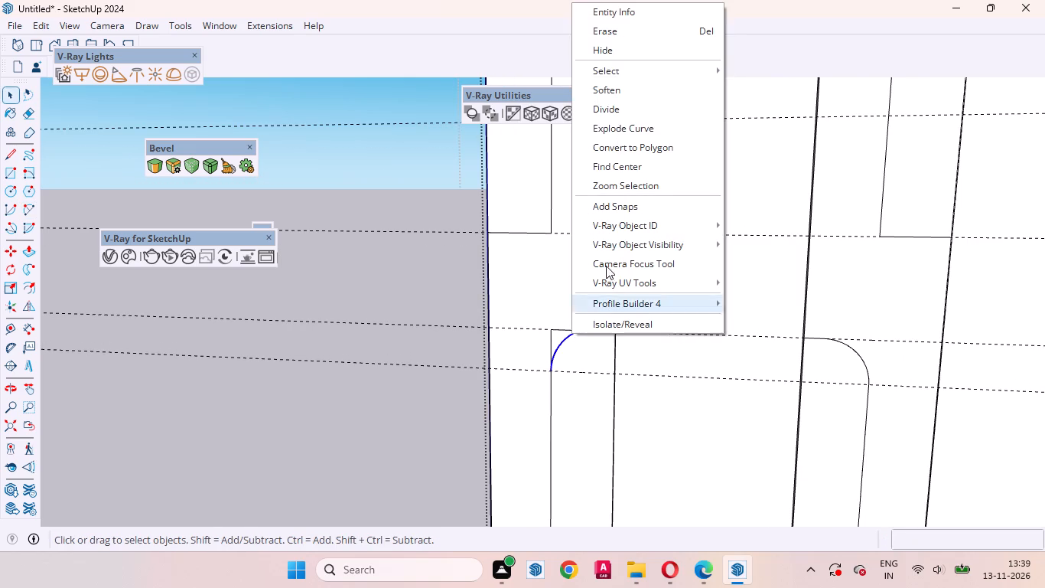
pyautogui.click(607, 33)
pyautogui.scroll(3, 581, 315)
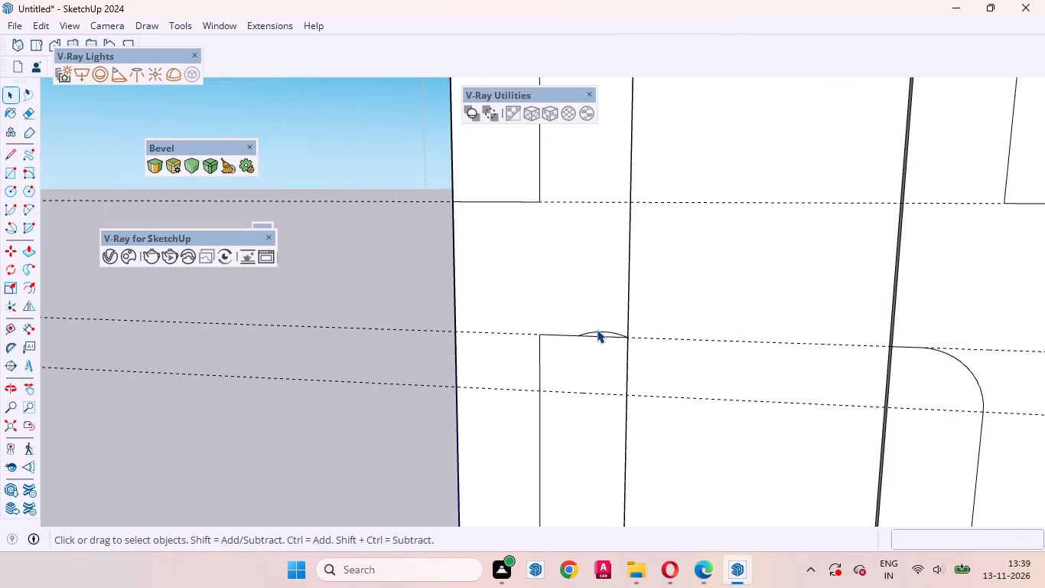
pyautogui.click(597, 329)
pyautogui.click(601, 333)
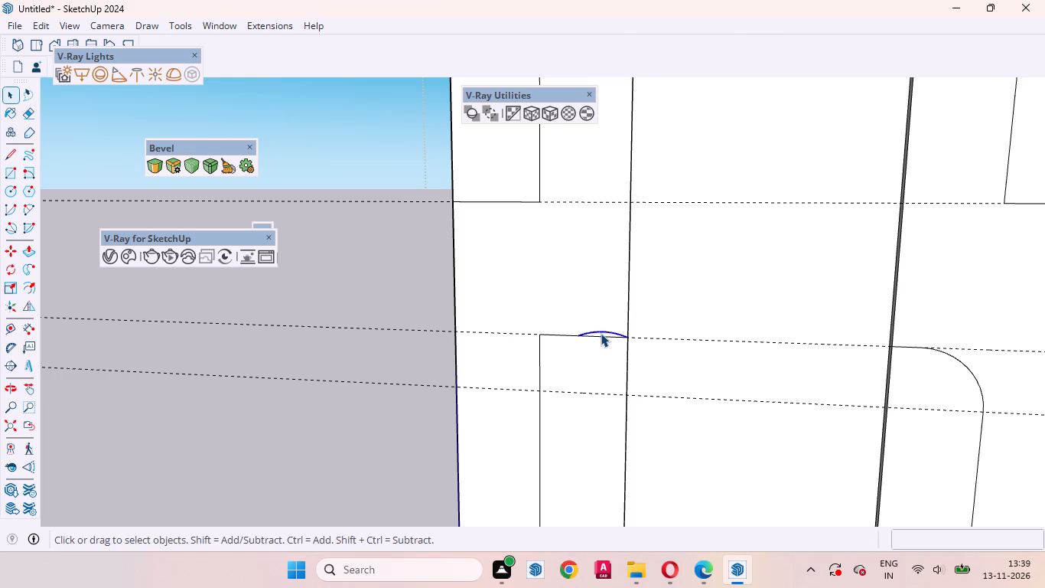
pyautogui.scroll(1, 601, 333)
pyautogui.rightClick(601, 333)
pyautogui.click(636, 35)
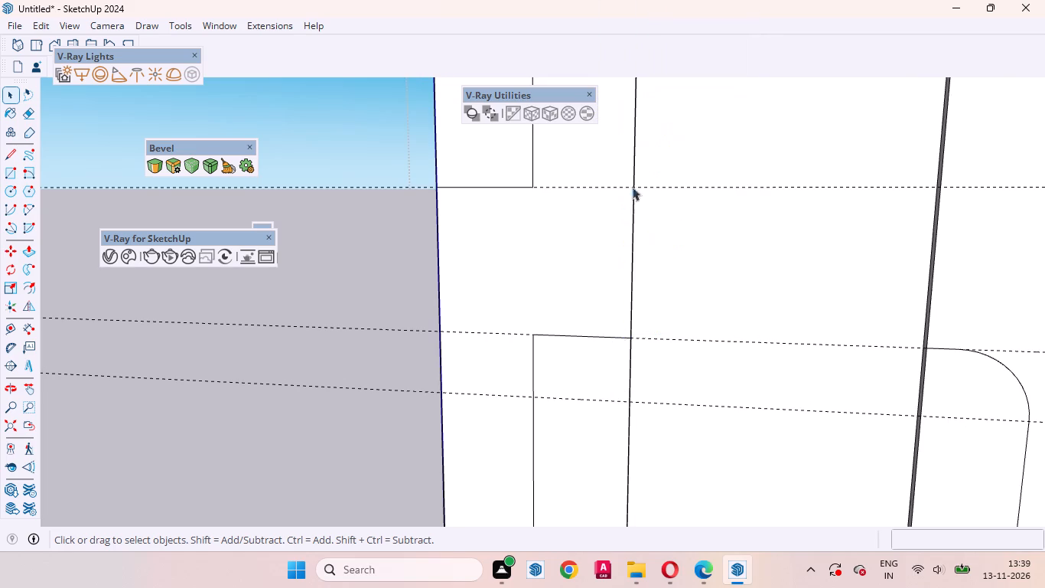
# Round the upper-left corner of the first panel's lower-right block with a tangent arc about 8 1/2" long, starting at the 6" guide.
pyautogui.press('a')
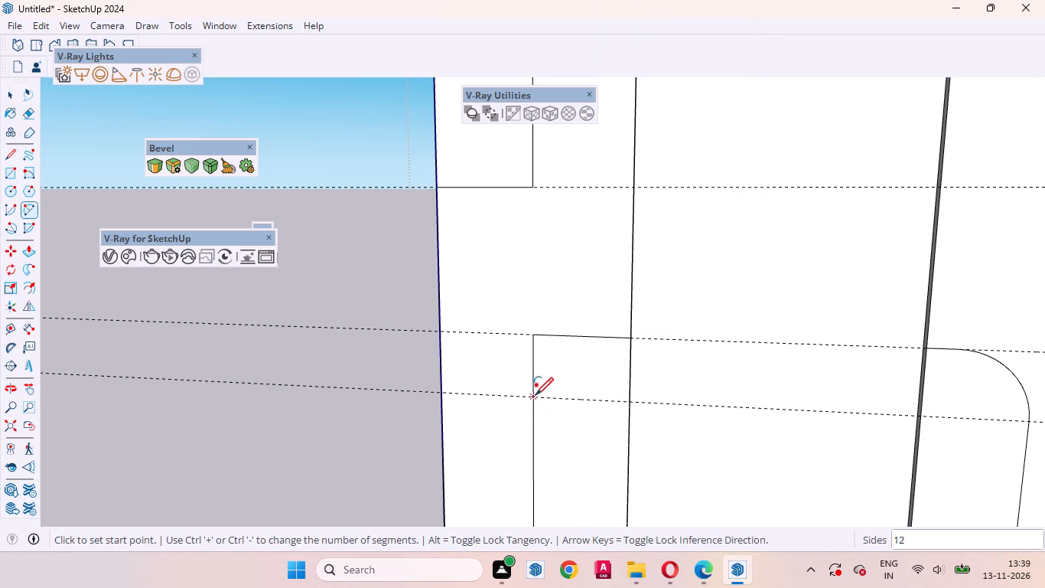
pyautogui.click(536, 397)
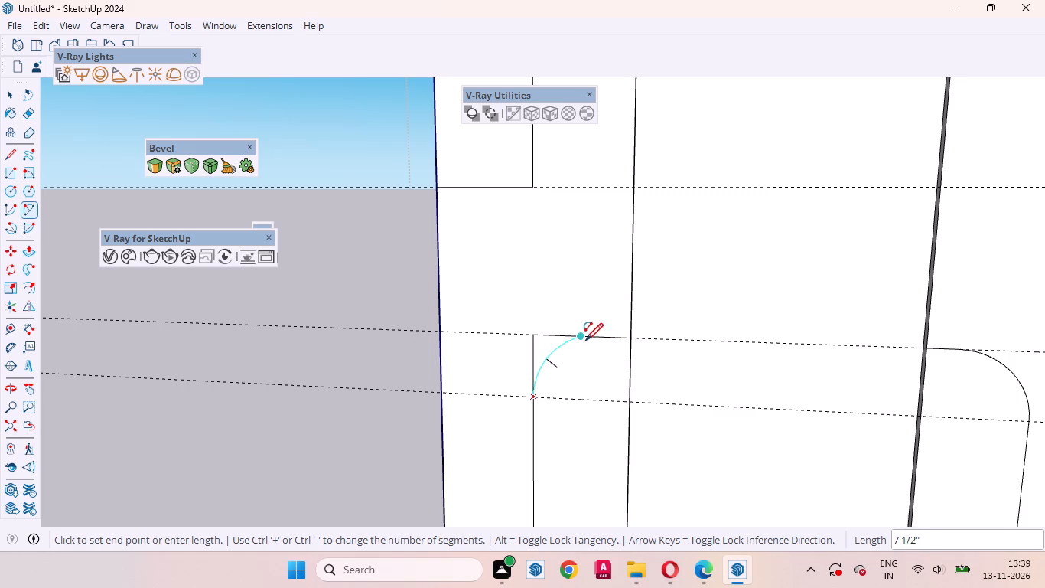
pyautogui.doubleClick(593, 338)
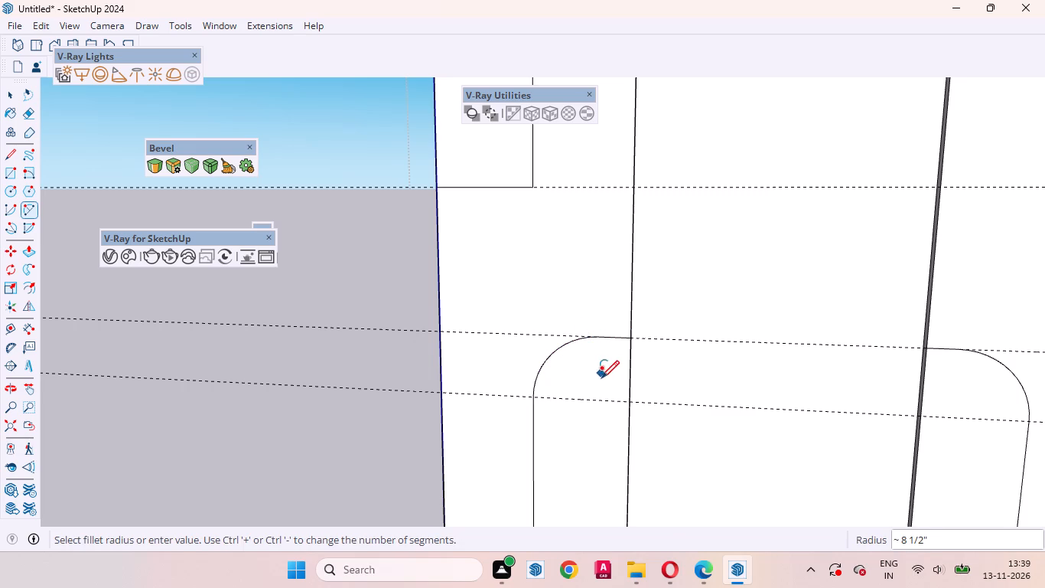
pyautogui.press('space')
pyautogui.click(596, 379)
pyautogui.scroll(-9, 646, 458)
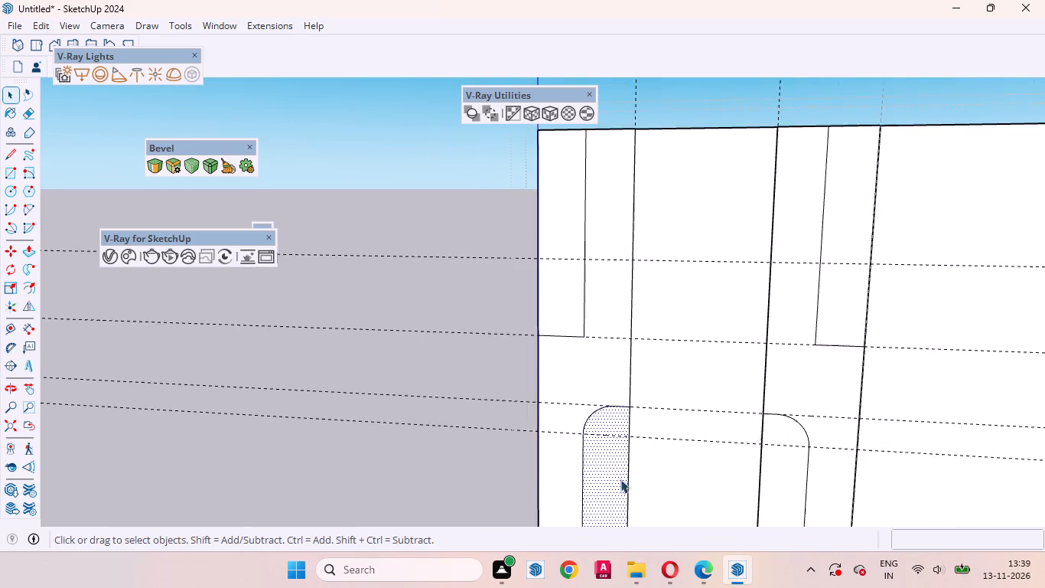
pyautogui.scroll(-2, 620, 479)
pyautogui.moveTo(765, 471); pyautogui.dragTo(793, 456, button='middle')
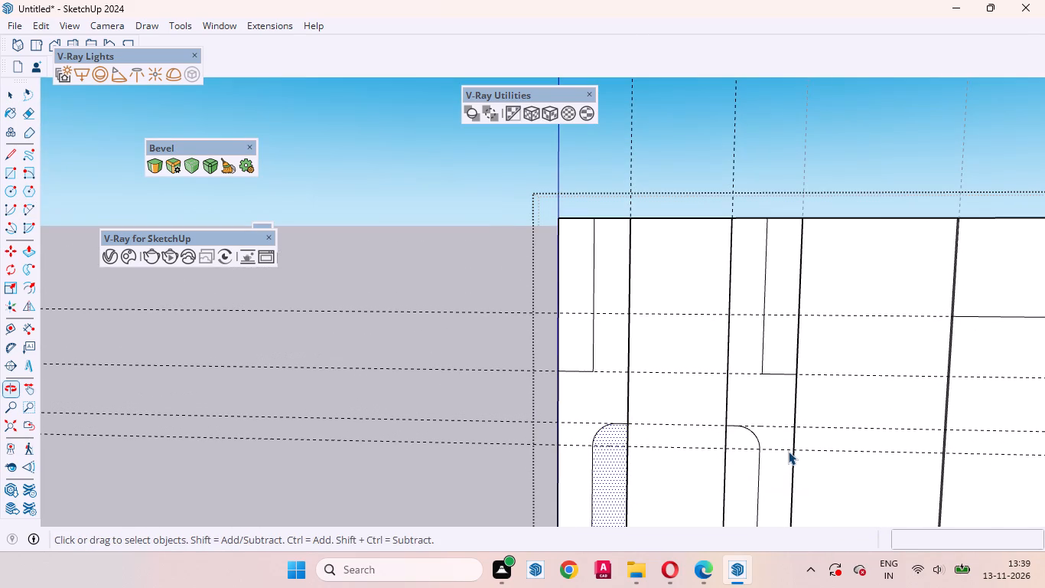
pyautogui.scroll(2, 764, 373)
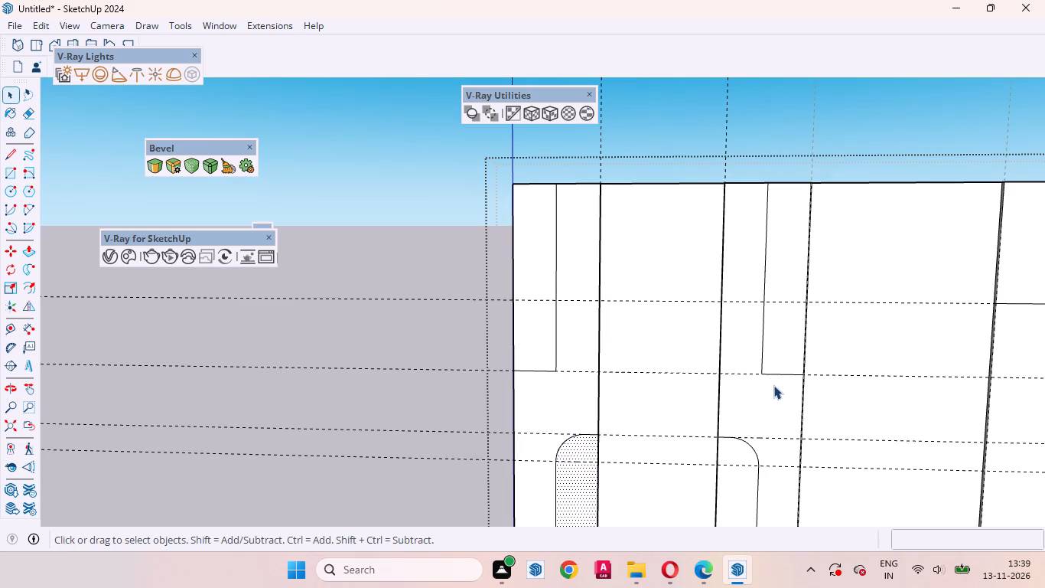
# Place horizontal guides 12" and 8" below the bottom edge of the third panel's upper-right block.
pyautogui.scroll(3, 773, 381)
pyautogui.click(727, 488)
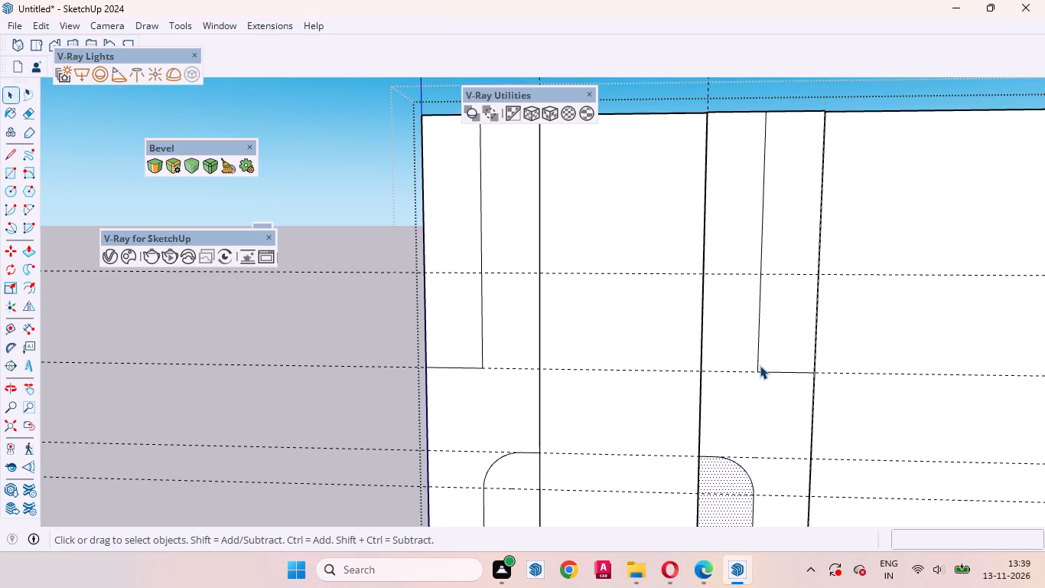
pyautogui.scroll(-2, 728, 407)
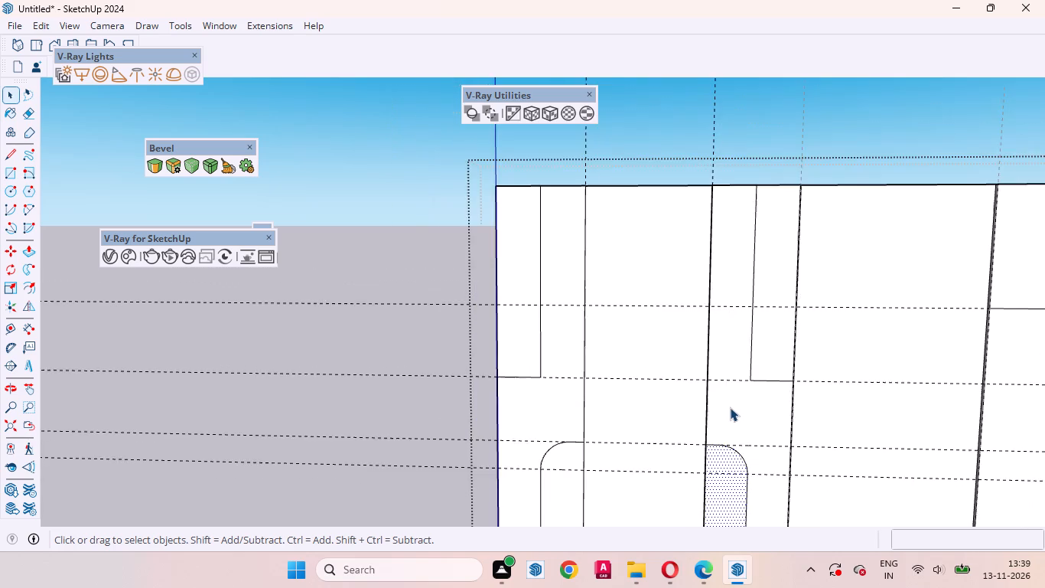
pyautogui.scroll(-4, 730, 407)
pyautogui.scroll(1, 743, 396)
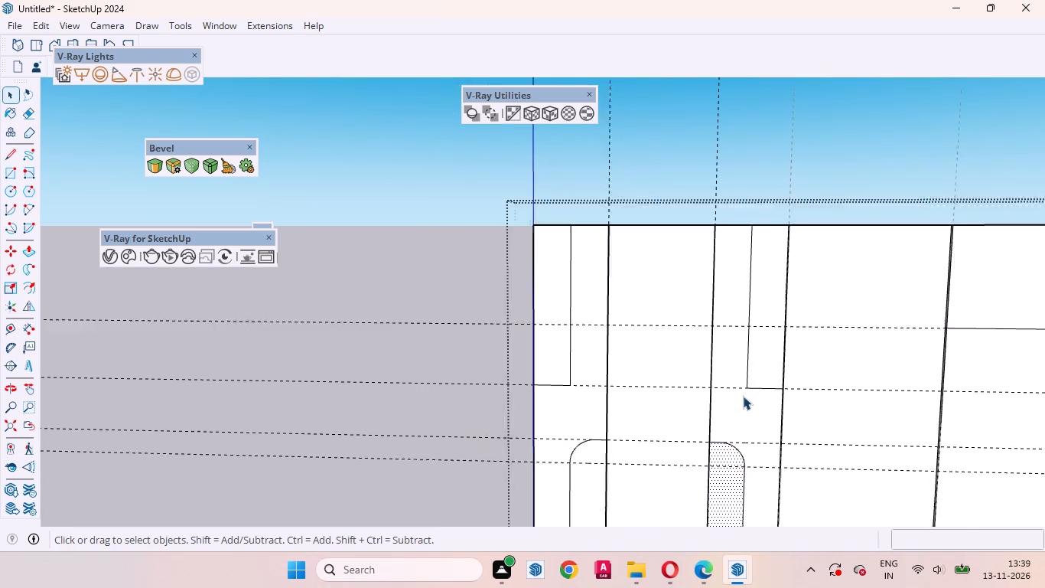
pyautogui.scroll(1, 743, 396)
pyautogui.press('t')
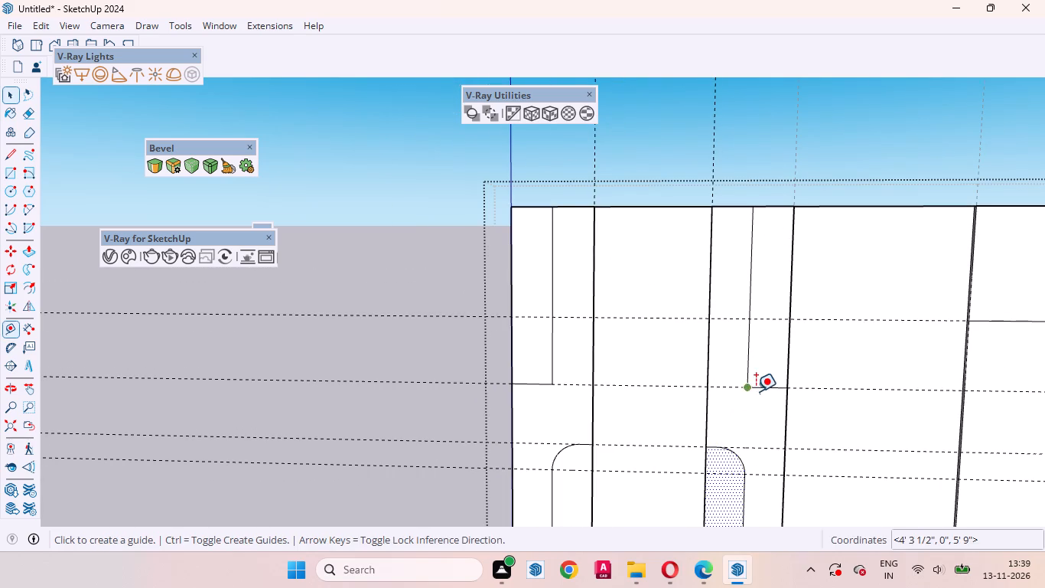
pyautogui.scroll(2, 767, 387)
pyautogui.click(767, 387)
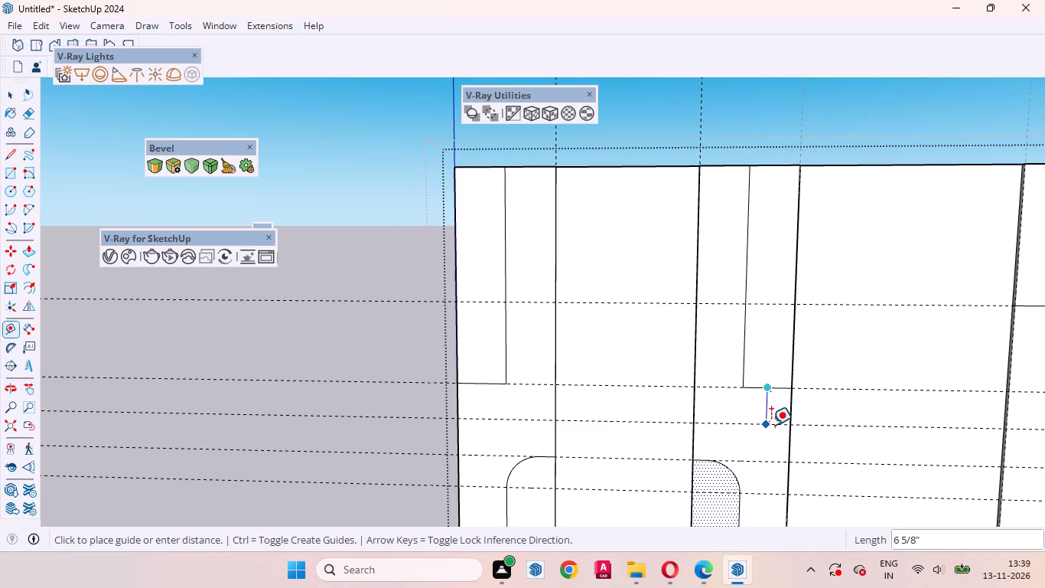
pyautogui.write('12')
pyautogui.press('Return')
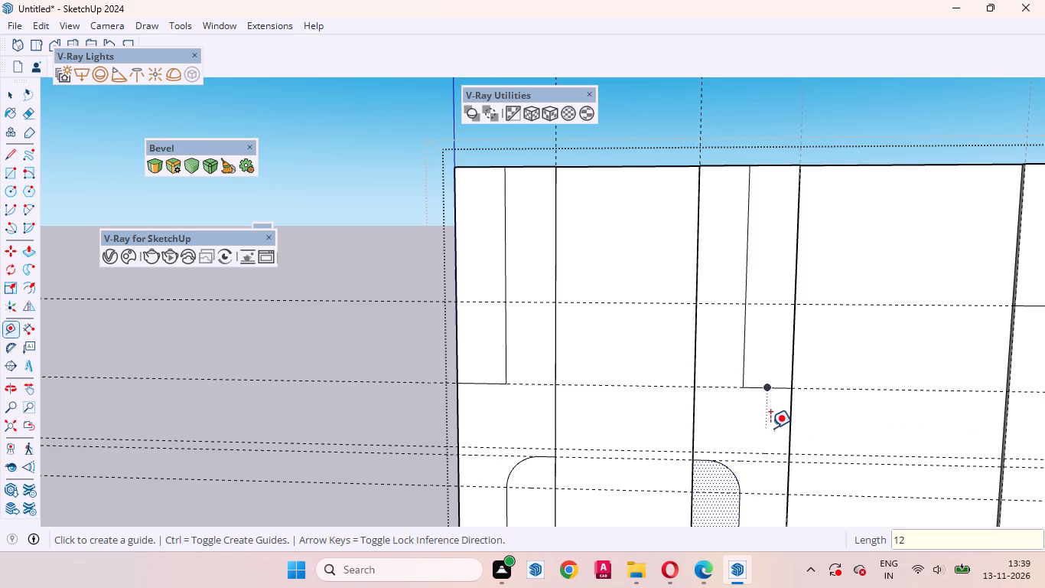
pyautogui.click(755, 387)
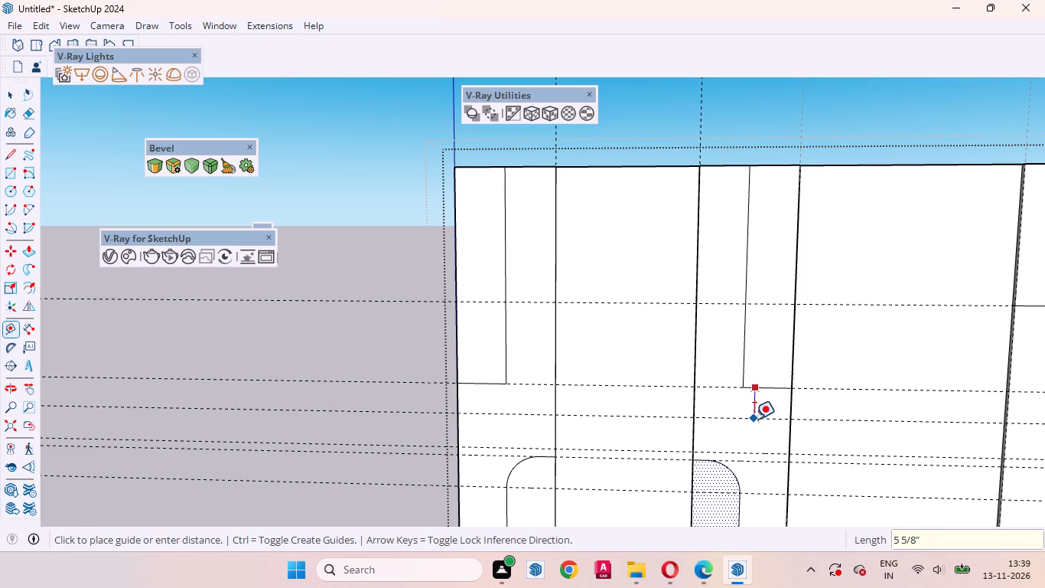
pyautogui.press('8')
pyautogui.press('Return')
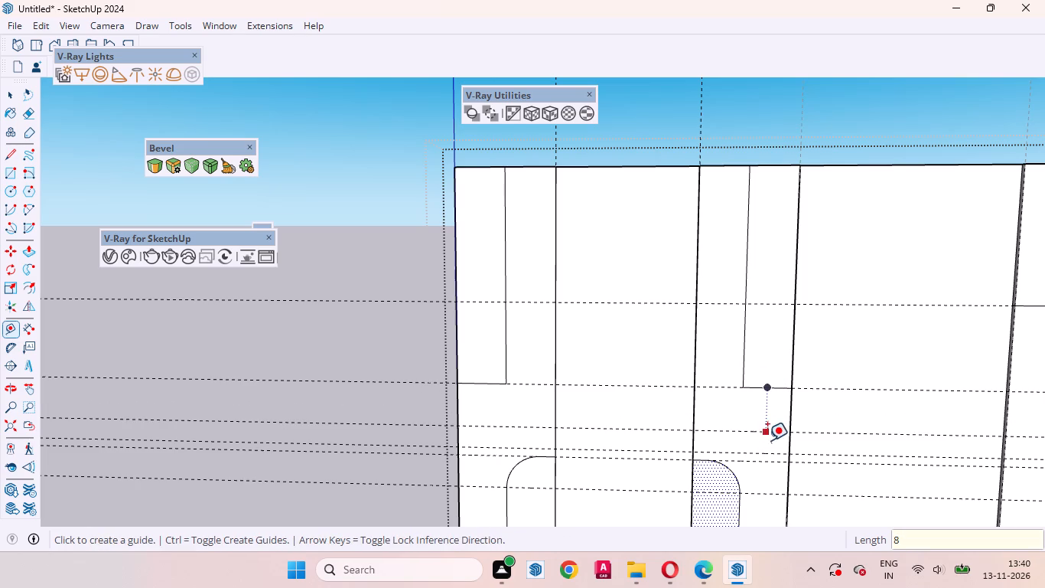
pyautogui.press('space')
# Move the bottom edges of the first and third panels' upper blocks down together about 7 11/16", close to the 8" guide.
pyautogui.moveTo(730, 461); pyautogui.dragTo(717, 450, button='middle')
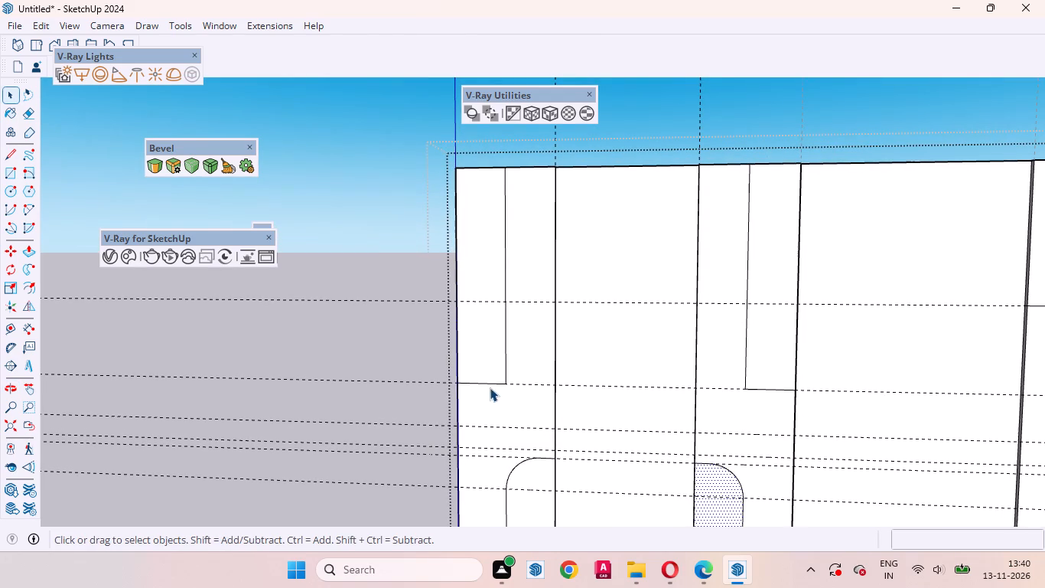
pyautogui.click(488, 383)
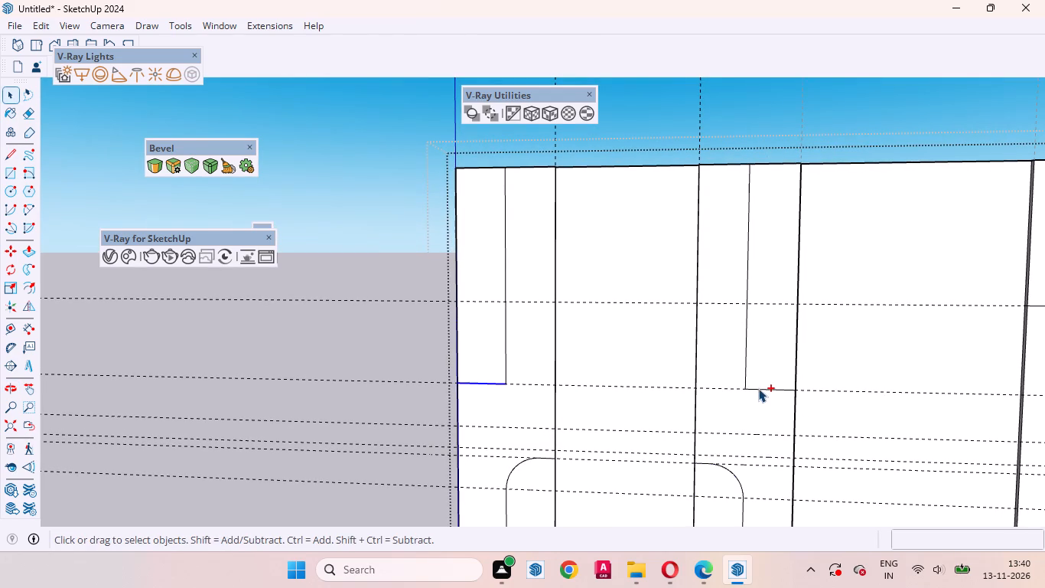
pyautogui.keyDown('ctrl'); pyautogui.click(758, 388); pyautogui.keyUp('ctrl')
pyautogui.press('m')
pyautogui.scroll(4, 751, 424)
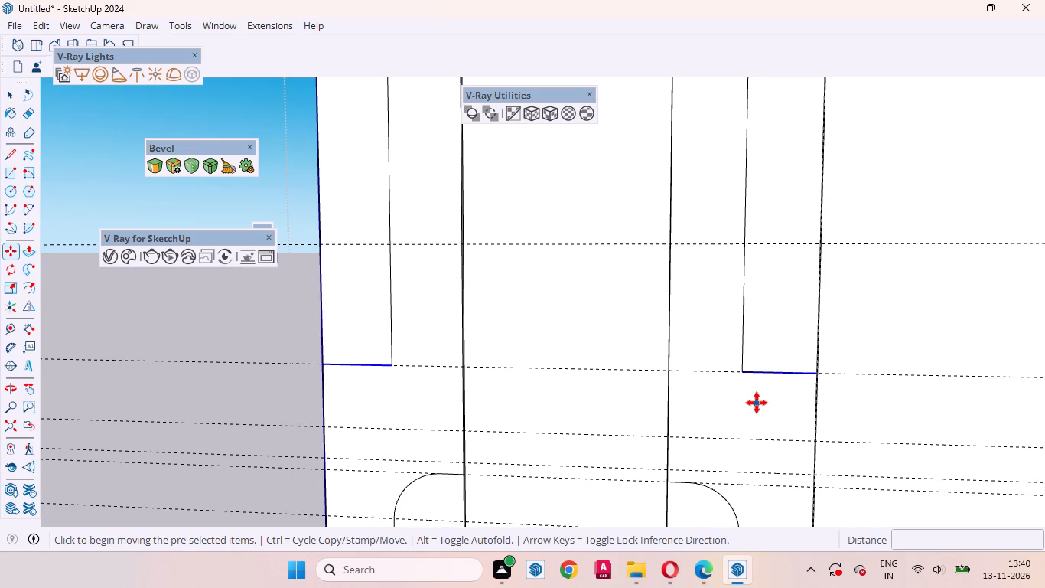
pyautogui.click(757, 403)
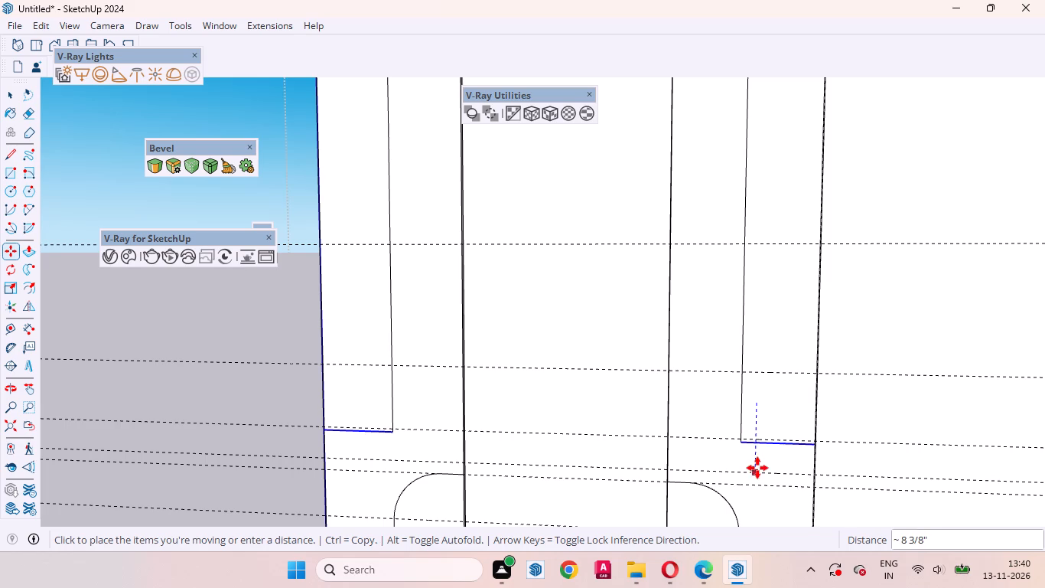
pyautogui.click(757, 467)
pyautogui.press('space')
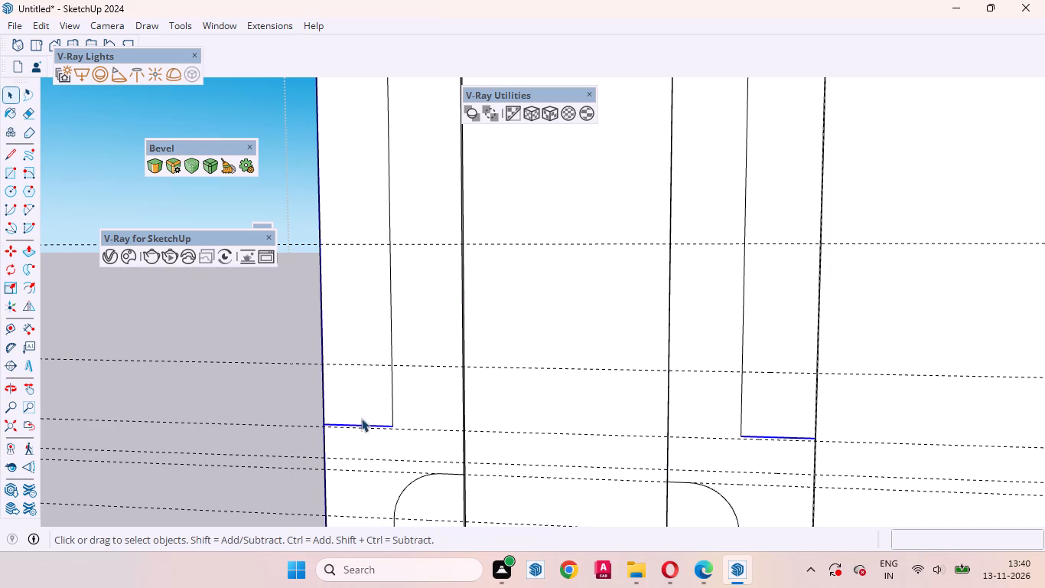
# Place a horizontal guide 6" above the bottom edge of the first panel's upper-left block.
pyautogui.moveTo(319, 402); pyautogui.dragTo(392, 413, button='middle')
pyautogui.click(366, 412)
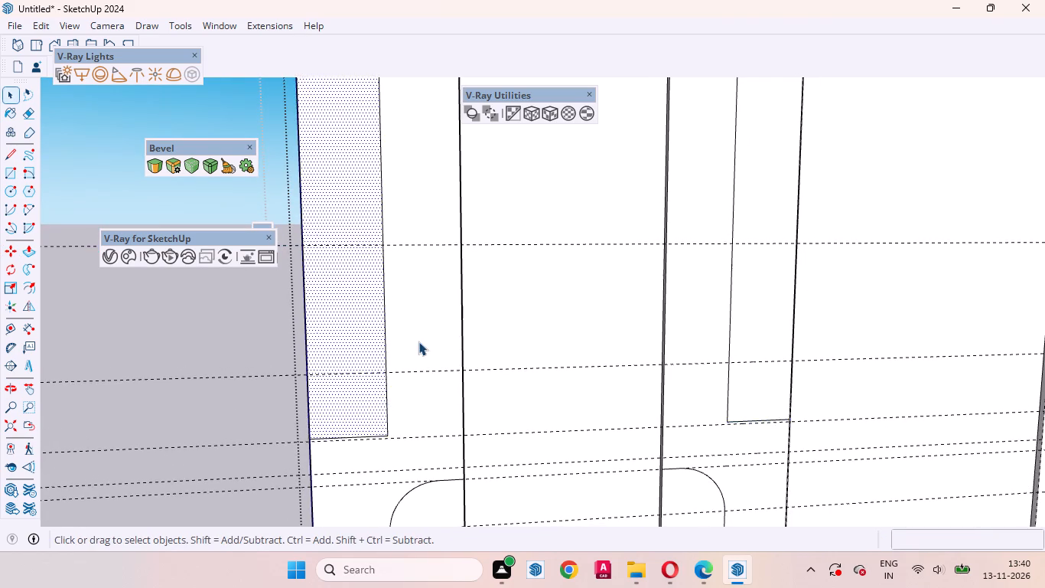
pyautogui.scroll(-3, 421, 328)
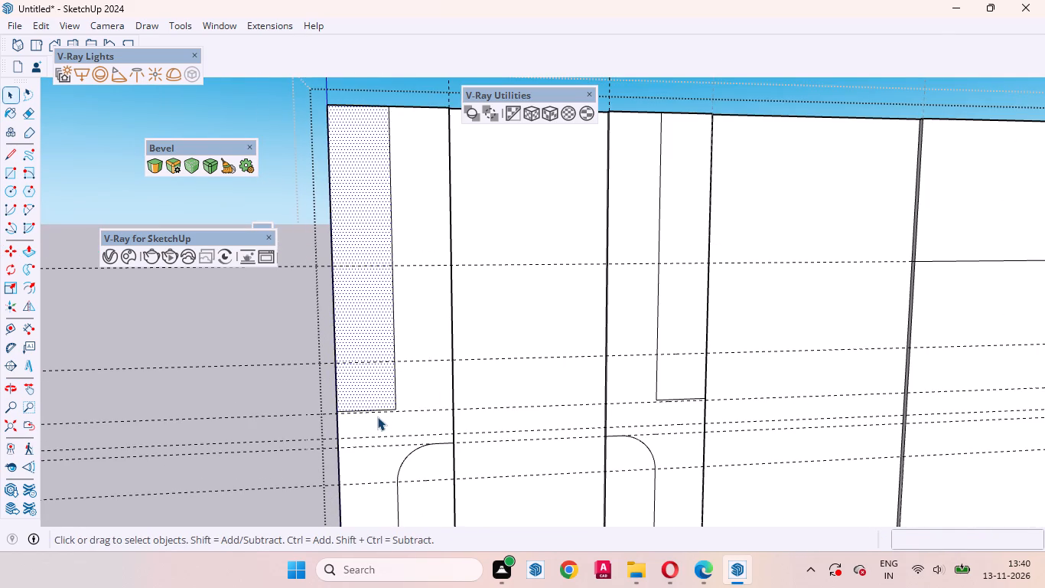
pyautogui.press('t')
pyautogui.scroll(3, 379, 415)
pyautogui.click(366, 408)
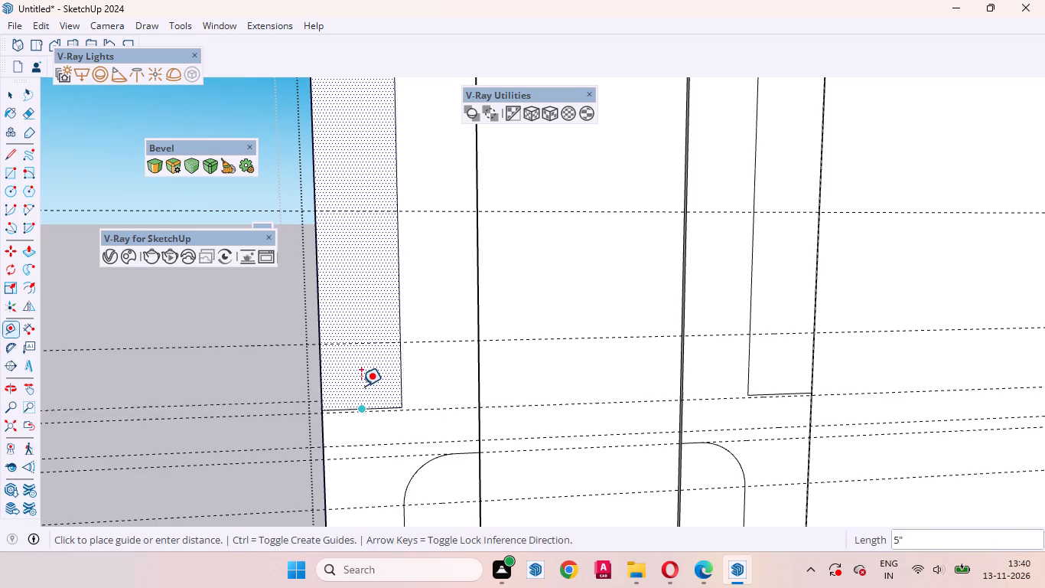
pyautogui.press('6')
pyautogui.press('Return')
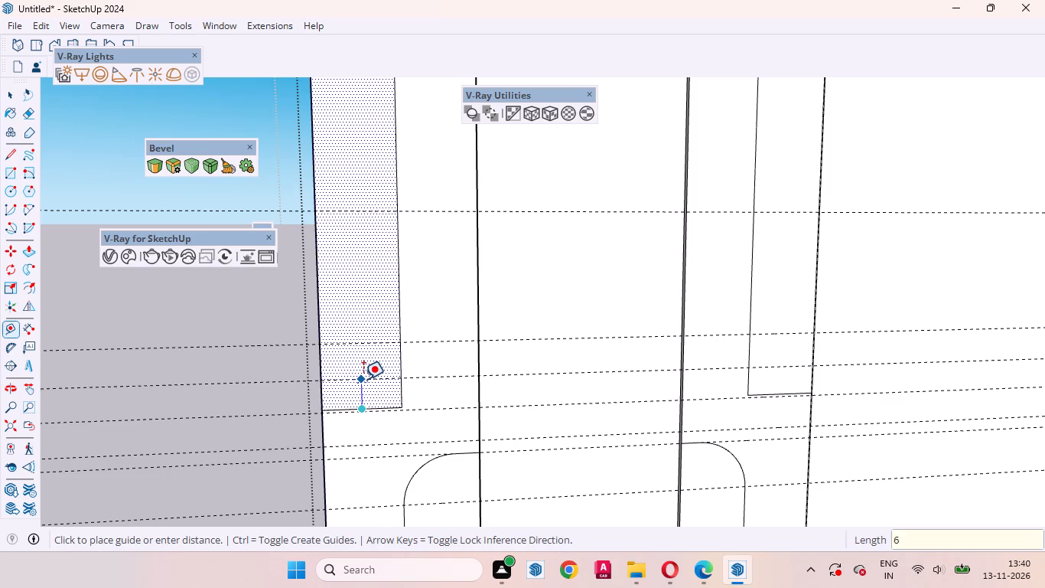
pyautogui.click(776, 391)
pyautogui.press('space')
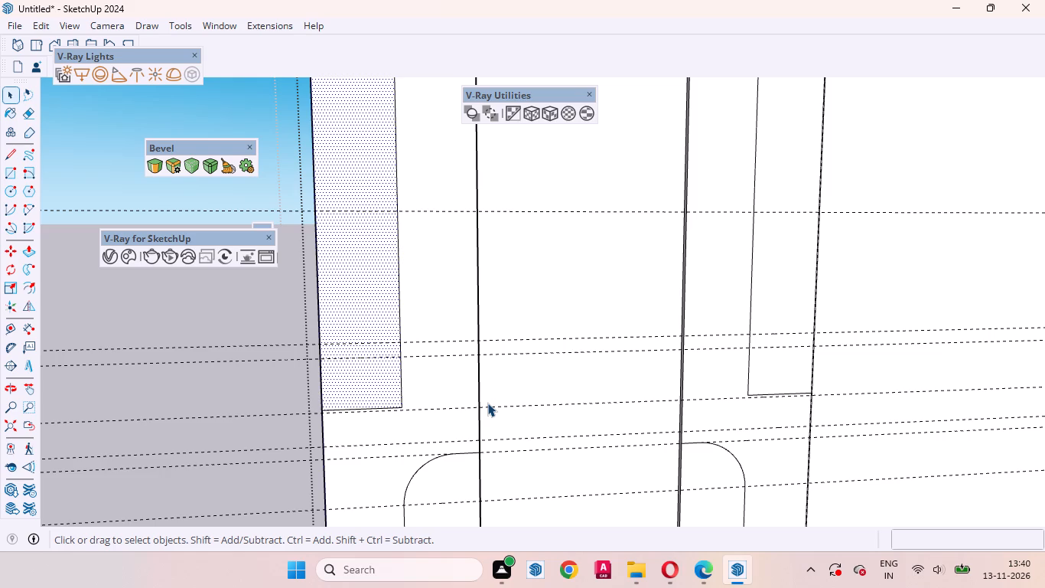
# Round the lower-right corner of the first panel's upper-left block with a tangent arc about 8 1/2" long, starting at the 6" guide.
pyautogui.press('a')
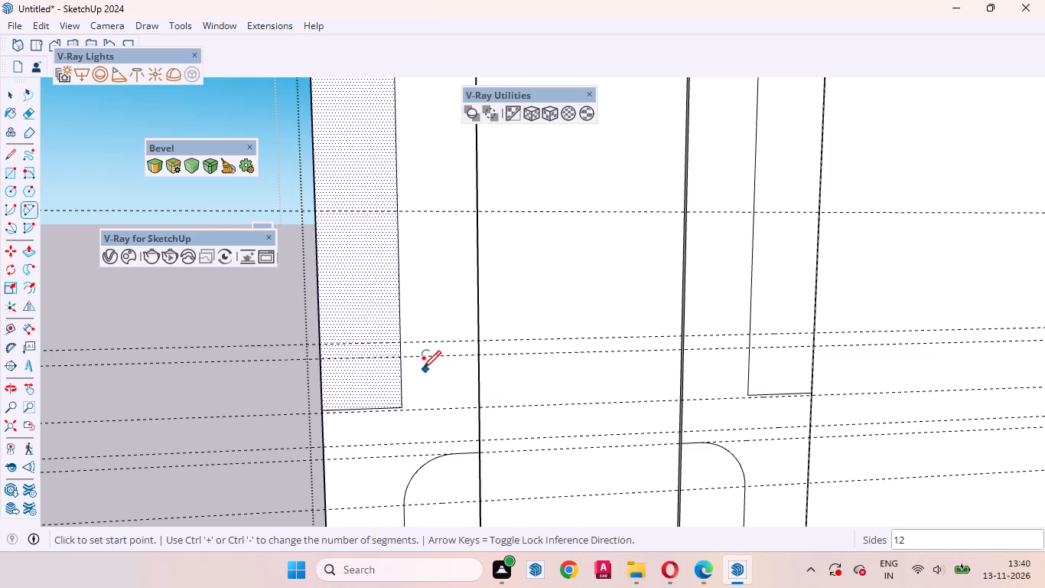
pyautogui.click(398, 358)
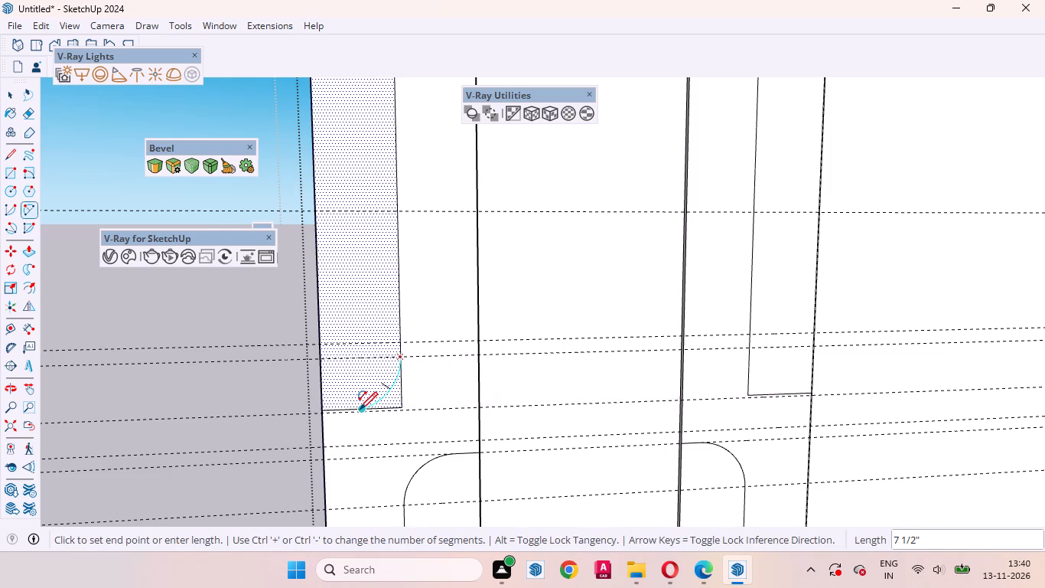
pyautogui.doubleClick(347, 410)
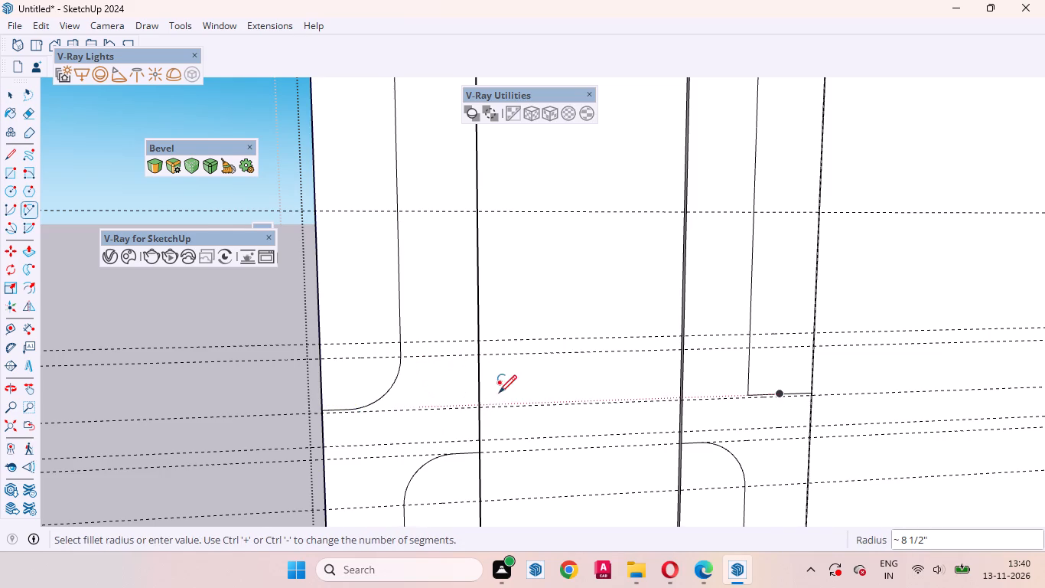
# Round the lower-left corner of the third panel's upper-right block with a tangent arc about 8 1/2" long, starting at the 6" guide.
pyautogui.moveTo(627, 432); pyautogui.dragTo(468, 430, button='middle')
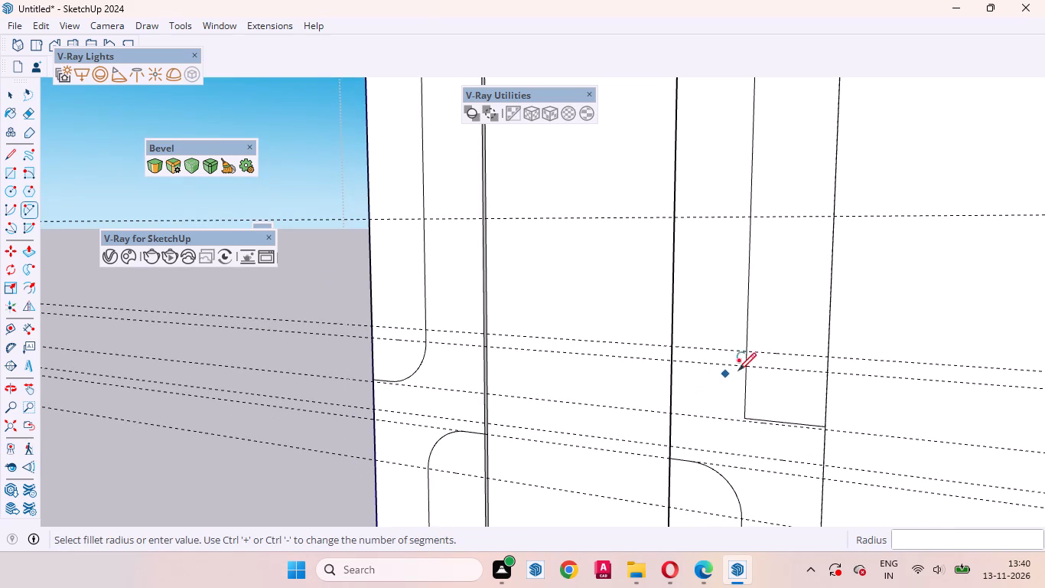
pyautogui.click(747, 367)
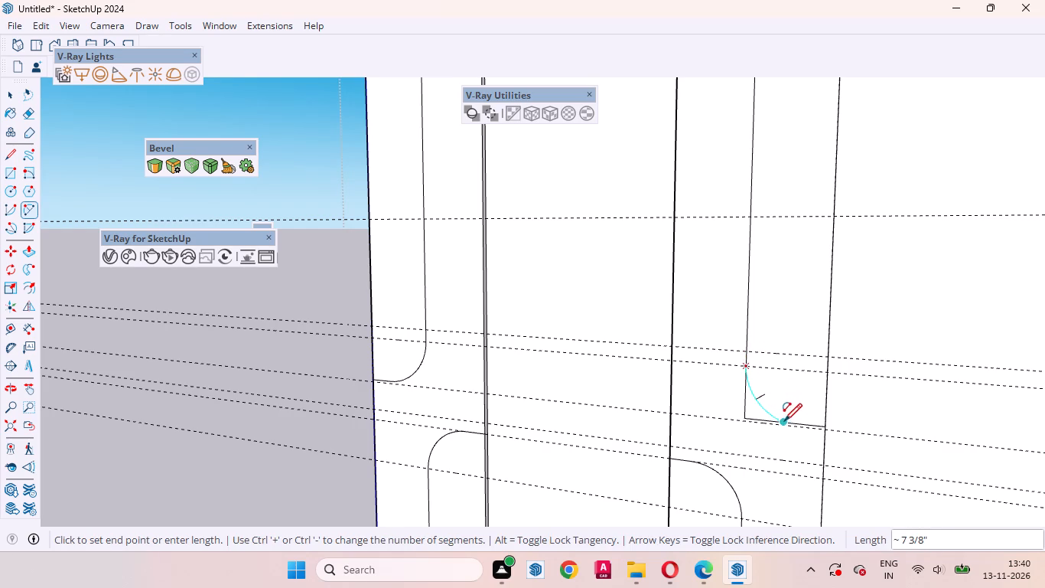
pyautogui.doubleClick(794, 423)
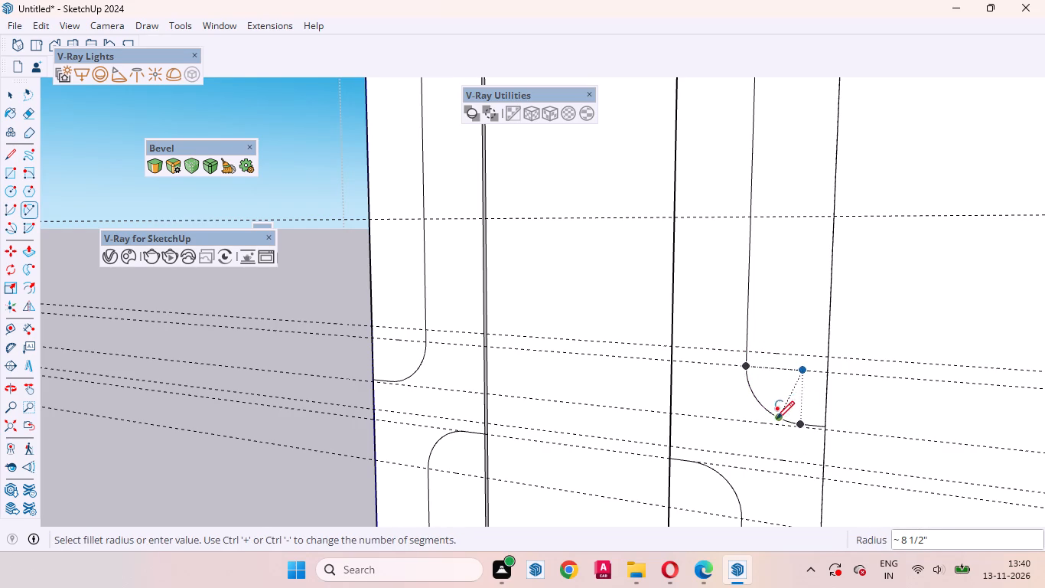
pyautogui.press('space')
pyautogui.click(789, 404)
pyautogui.scroll(-12, 816, 393)
pyautogui.moveTo(694, 389); pyautogui.dragTo(784, 396, button='middle')
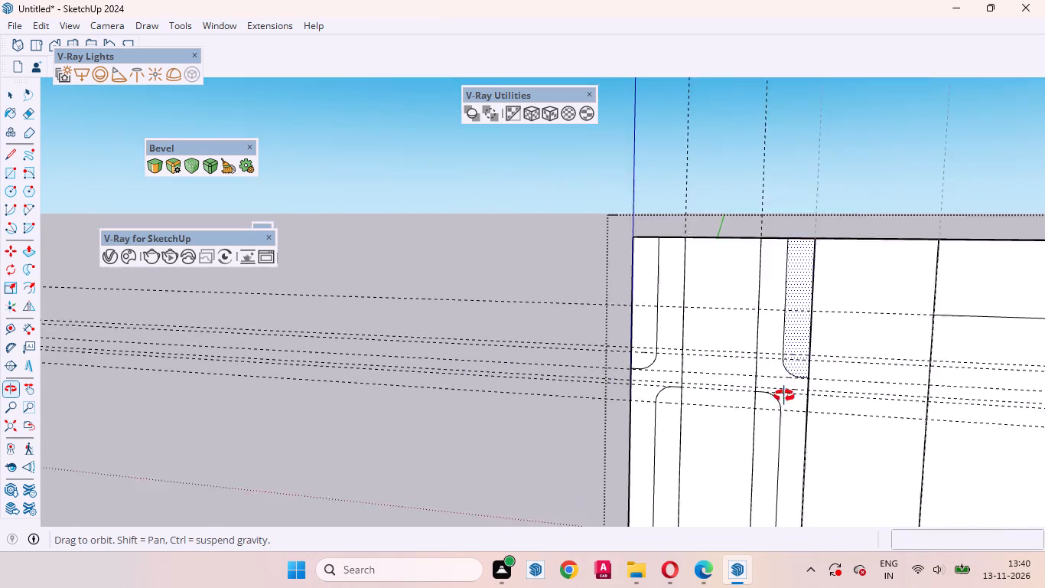
pyautogui.moveTo(784, 396); pyautogui.dragTo(804, 400, button='middle')
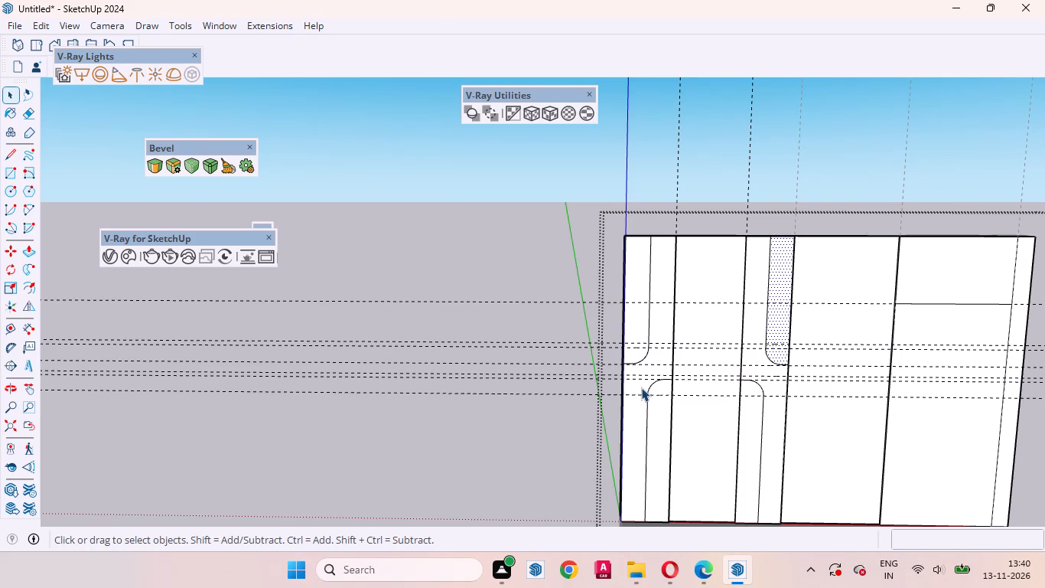
# Offset the outline of the first panel's upper-left block face inward by 6mm.
pyautogui.scroll(4, 640, 295)
pyautogui.click(646, 260)
pyautogui.scroll(3, 652, 260)
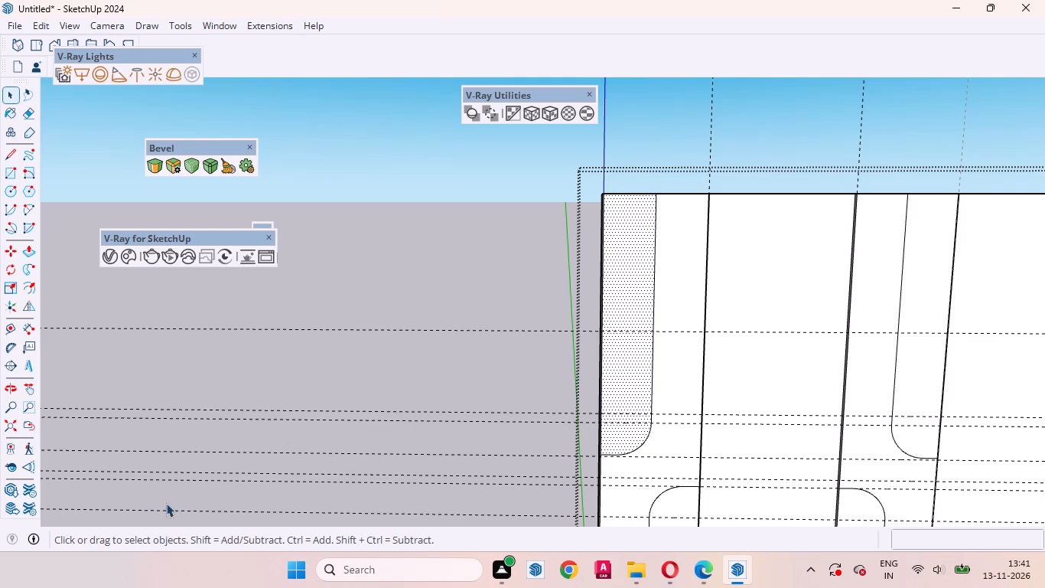
pyautogui.scroll(9, 663, 320)
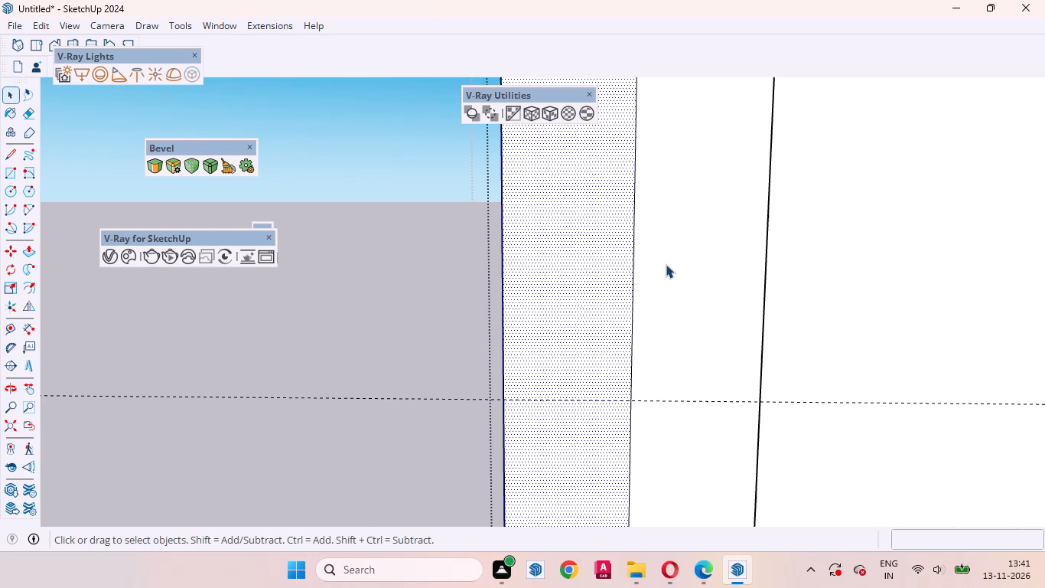
pyautogui.press('f')
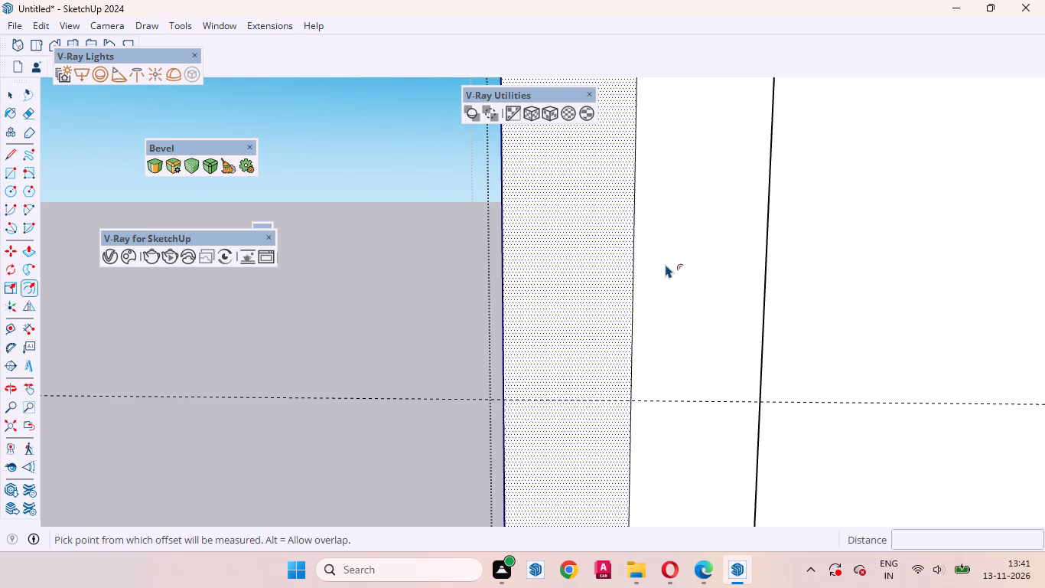
pyautogui.click(633, 229)
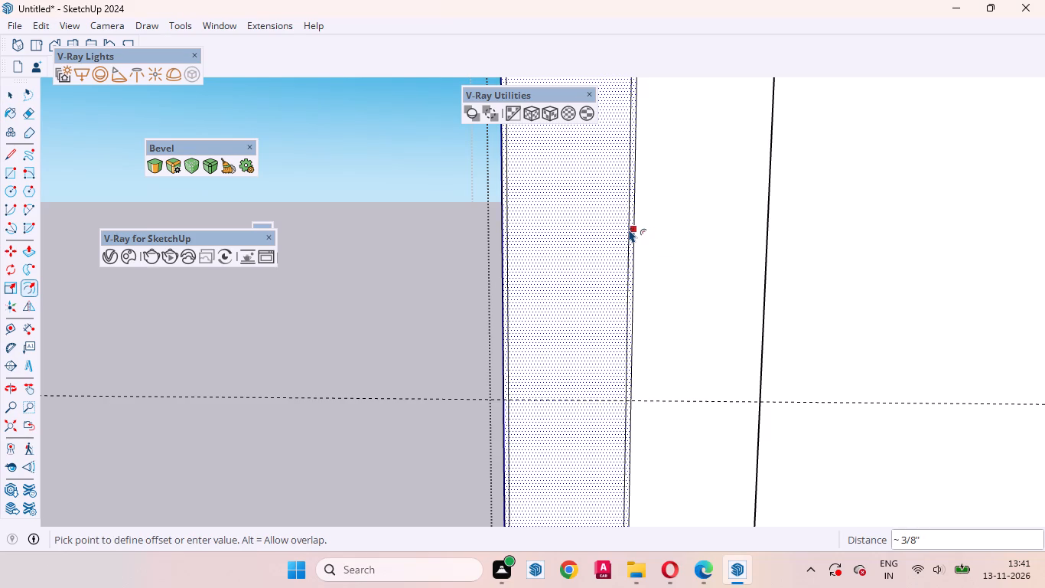
pyautogui.scroll(8, 629, 229)
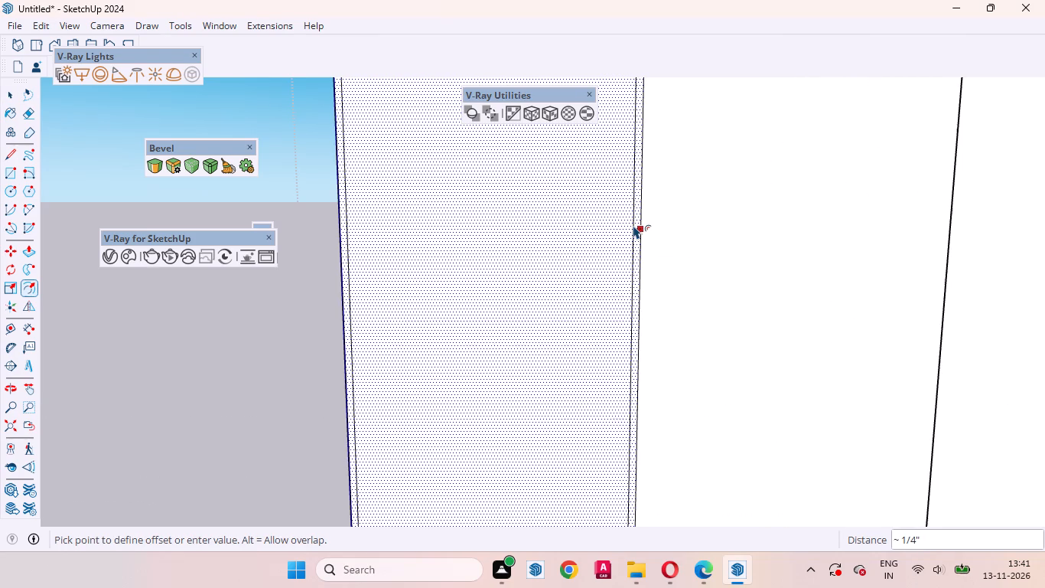
pyautogui.write('6mm')
pyautogui.press('Return')
pyautogui.press('space')
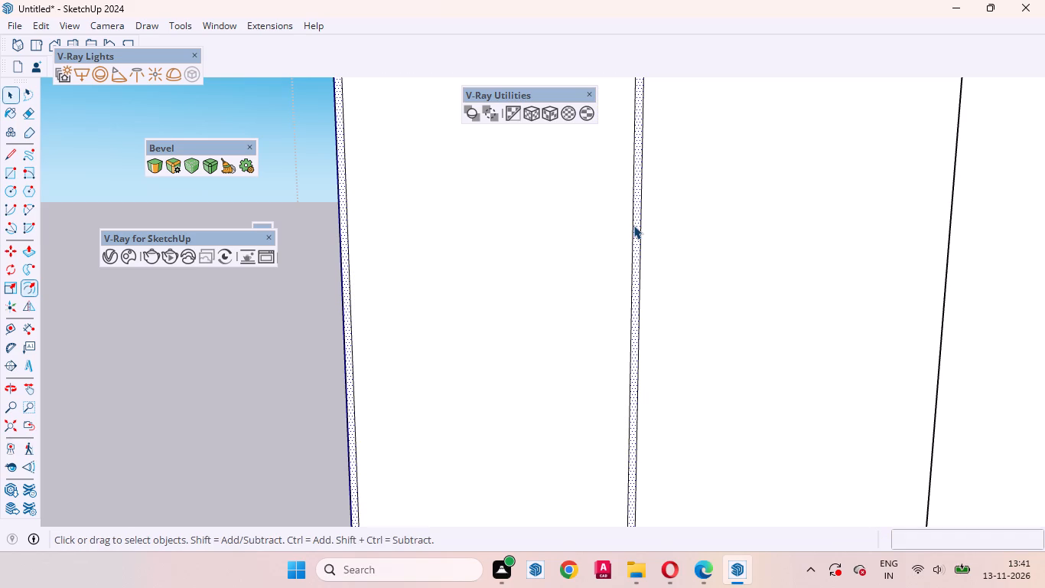
pyautogui.scroll(-17, 701, 142)
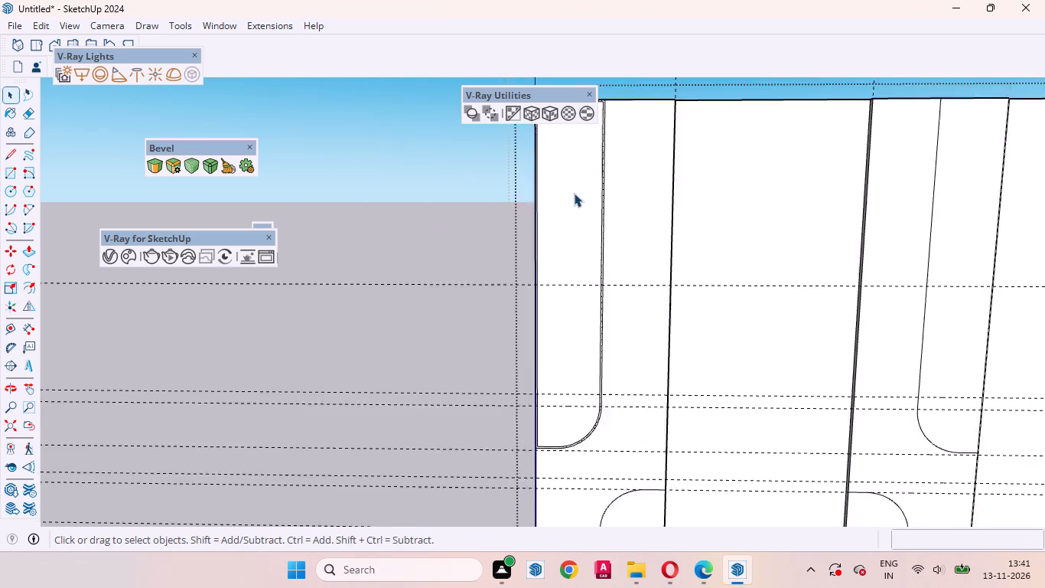
pyautogui.scroll(-5, 574, 193)
pyautogui.scroll(8, 619, 438)
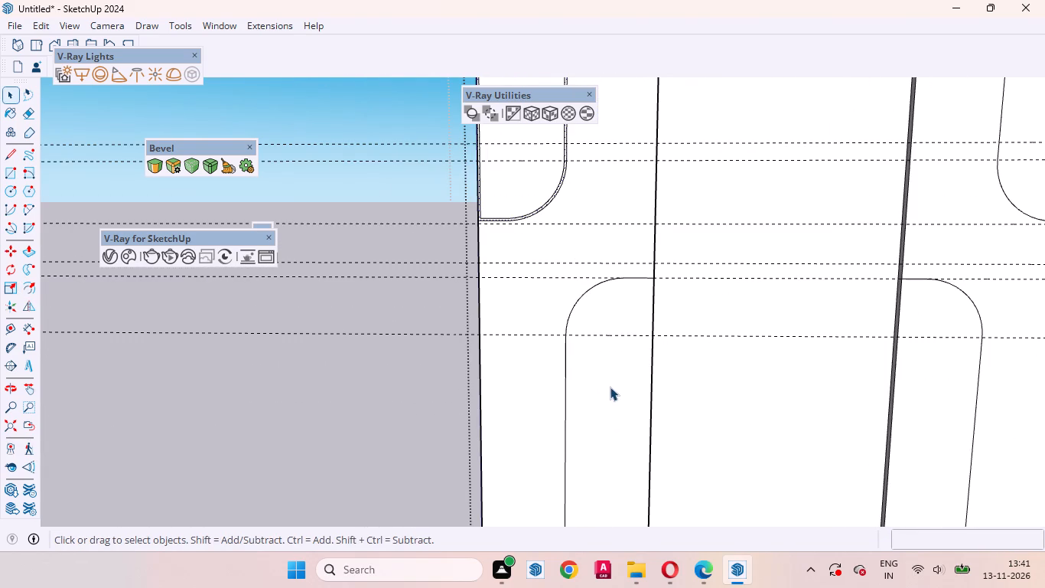
# Offset the outline of the first panel's lower-right block face inward by the same 6mm.
pyautogui.click(610, 387)
pyautogui.press('f')
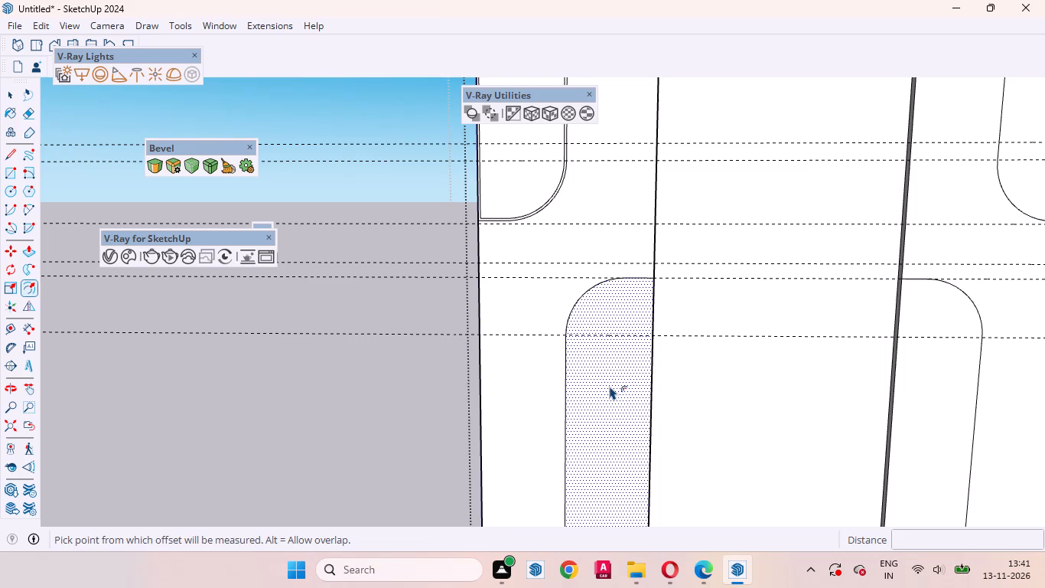
pyautogui.doubleClick(605, 376)
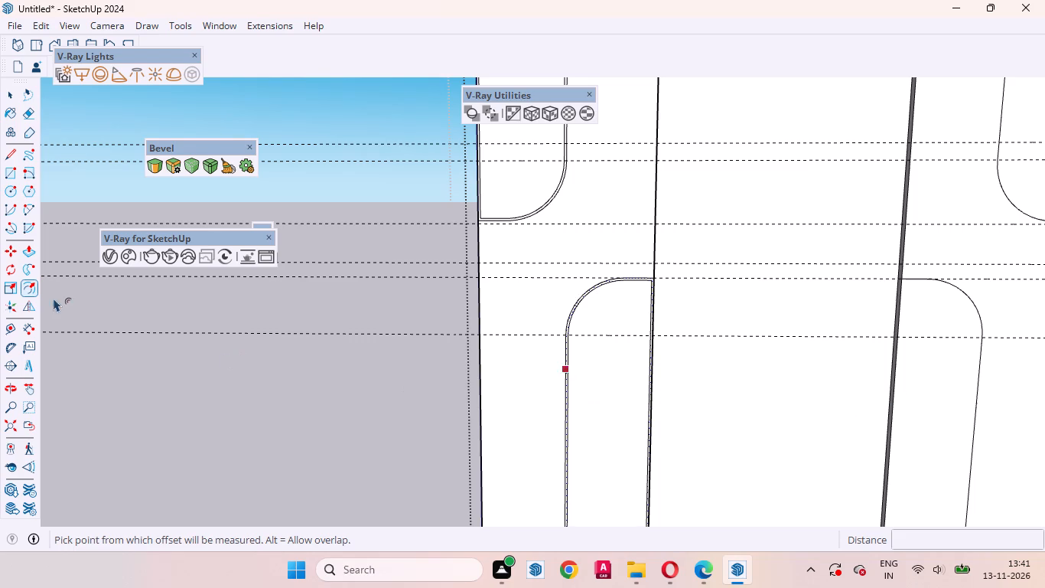
pyautogui.click(5, 97)
# Offset the outline of the third panel's lower-left block face inward by the same 6mm.
pyautogui.scroll(-7, 180, 390)
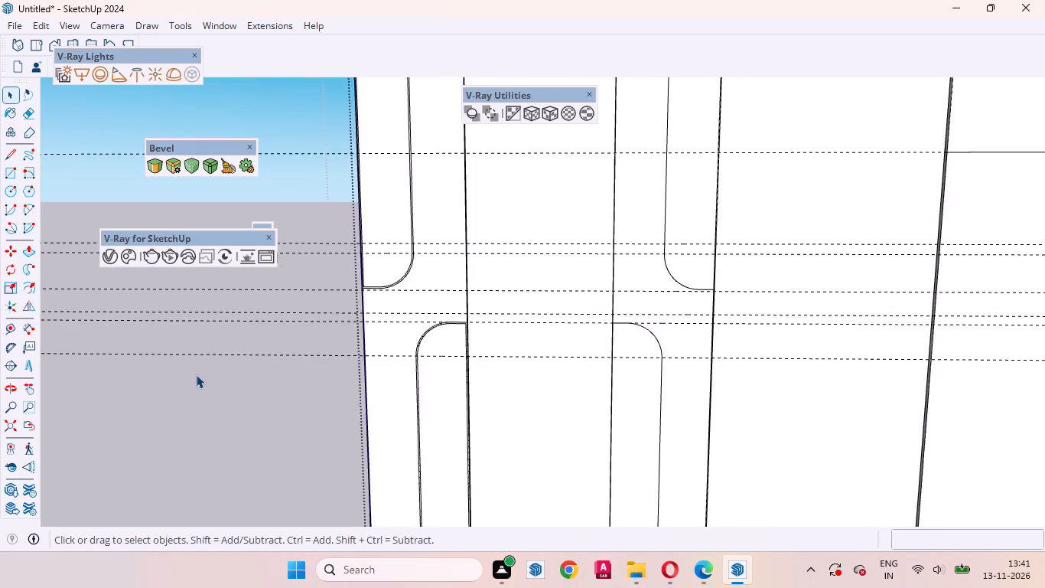
pyautogui.scroll(-4, 196, 374)
pyautogui.click(528, 412)
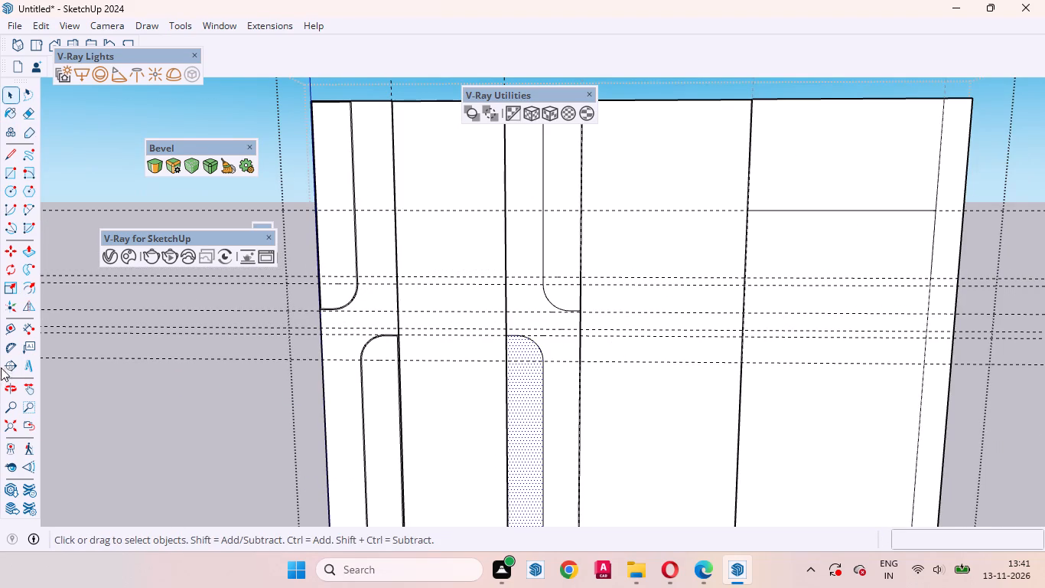
pyautogui.press('f')
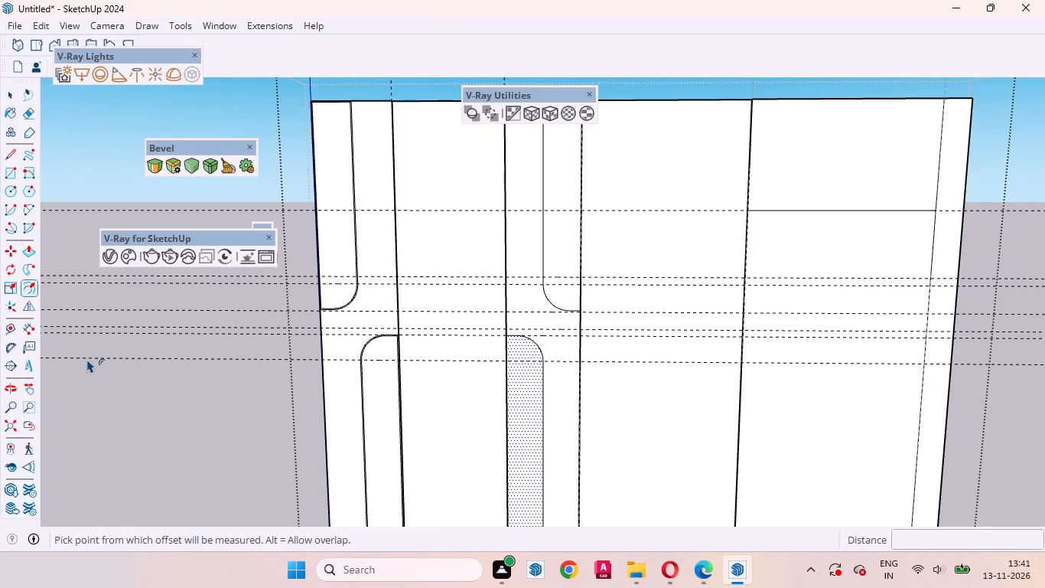
pyautogui.doubleClick(514, 407)
pyautogui.click(16, 95)
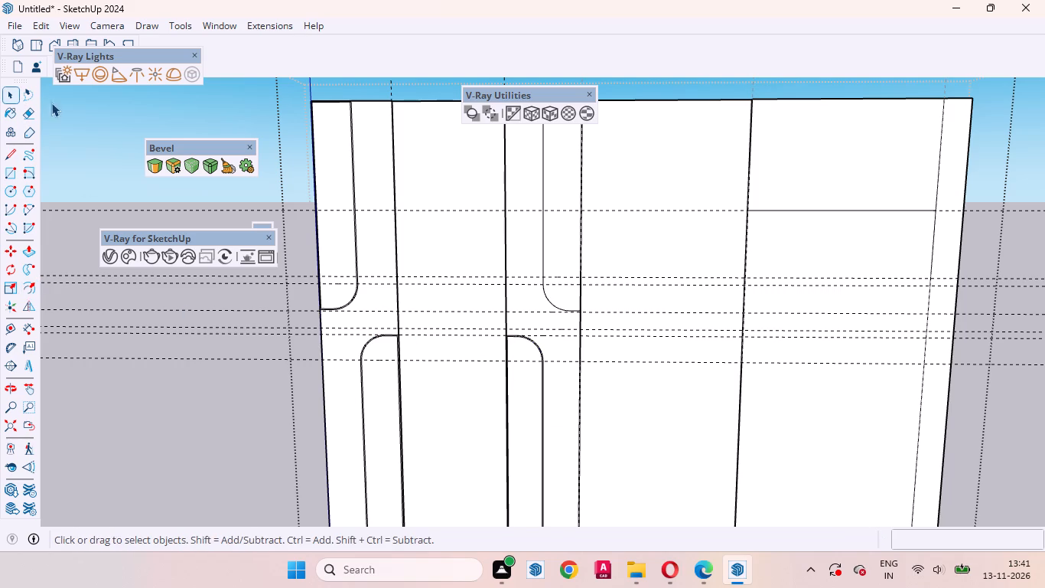
# Offset the outline of the third panel's upper-right block face inward by the same 6mm.
pyautogui.click(563, 226)
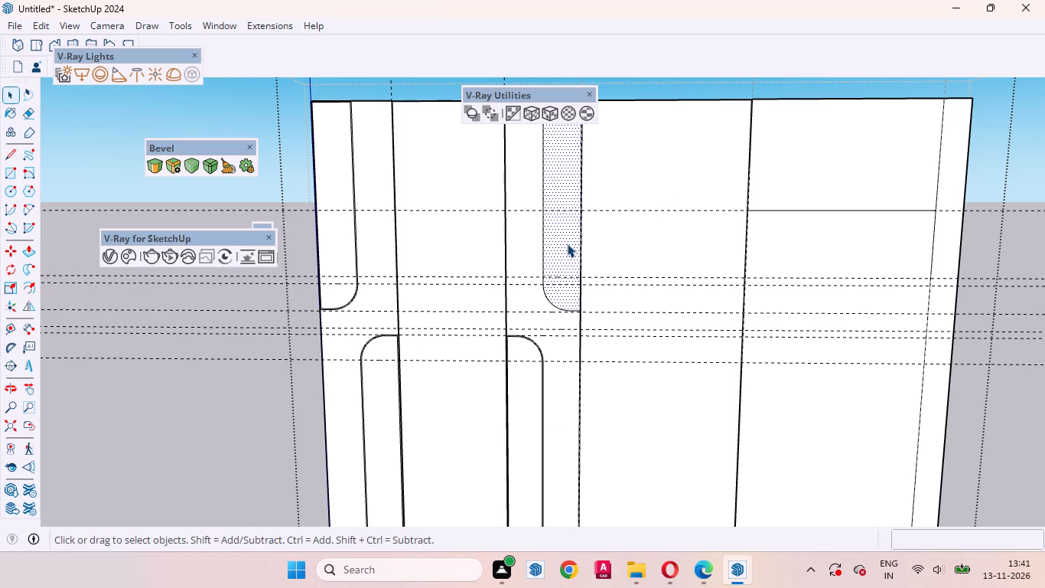
pyautogui.press('f')
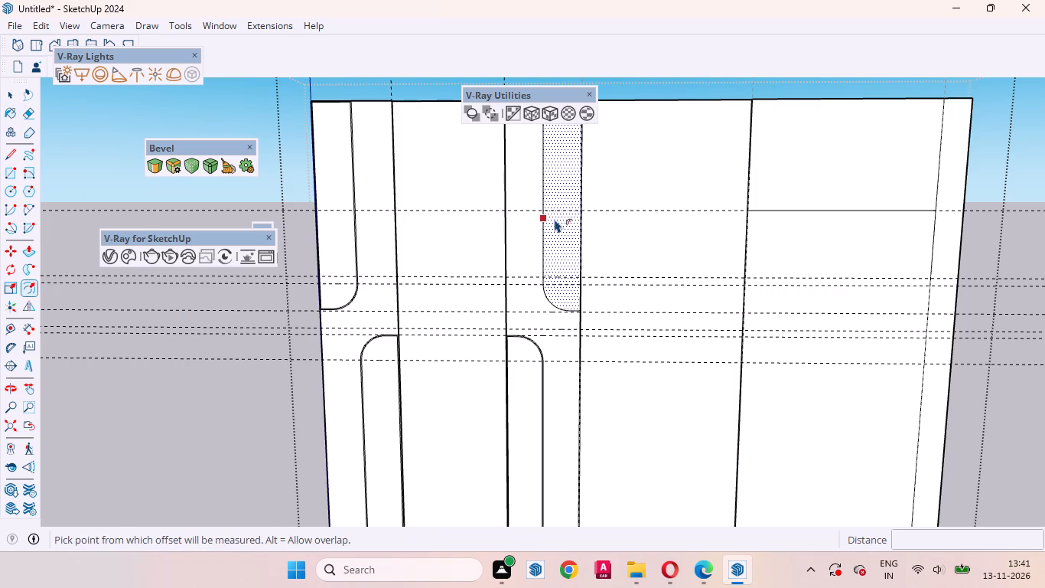
pyautogui.doubleClick(555, 219)
pyautogui.click(6, 89)
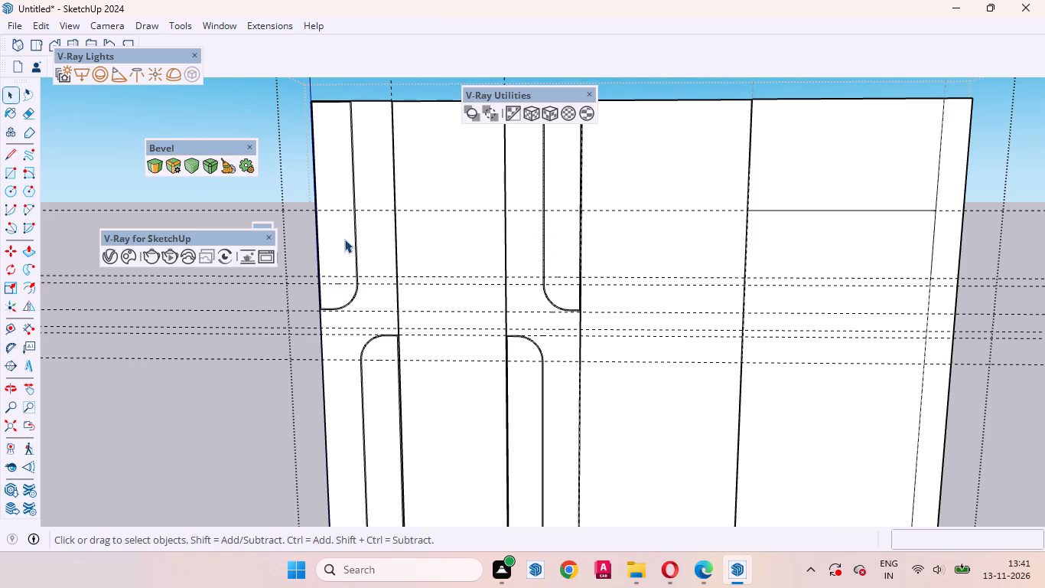
# Move the inner left offset edge of the first panel's upper-left block about 1/4" outward onto the panel's left edge.
pyautogui.scroll(20, 337, 296)
pyautogui.scroll(3, 337, 296)
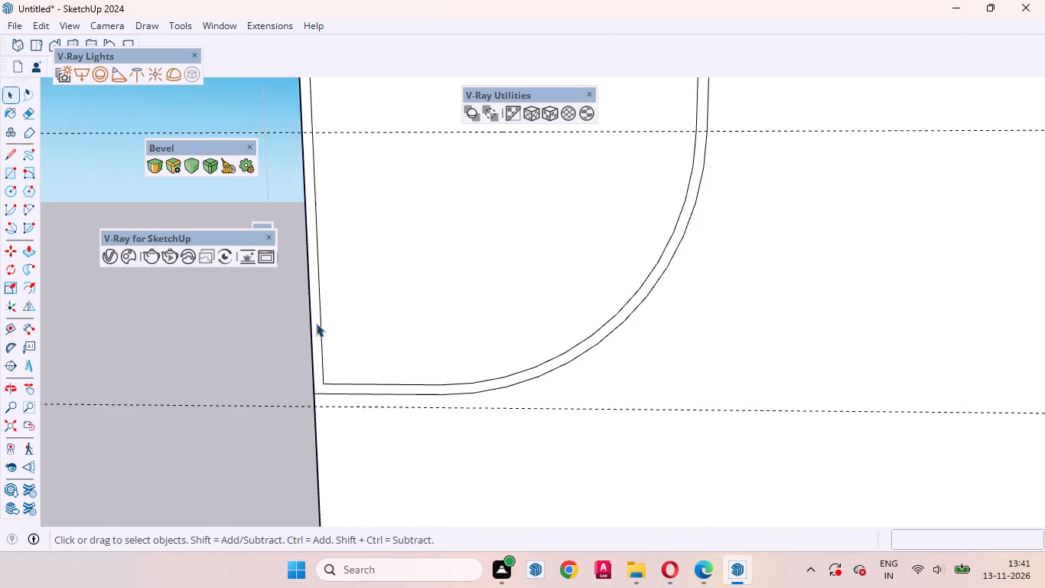
pyautogui.scroll(3, 316, 323)
pyautogui.click(321, 306)
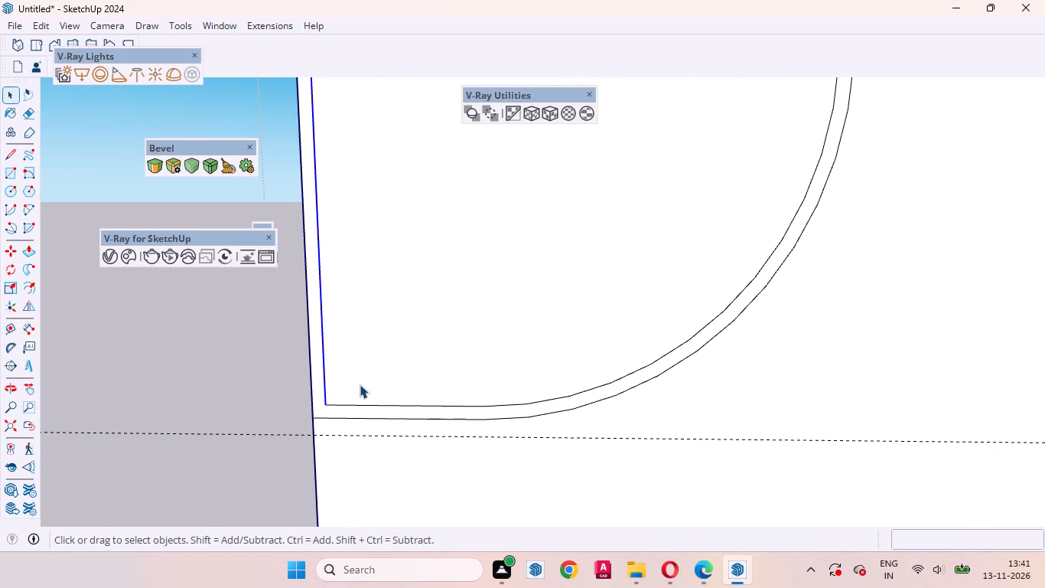
pyautogui.press('m')
pyautogui.scroll(7, 335, 410)
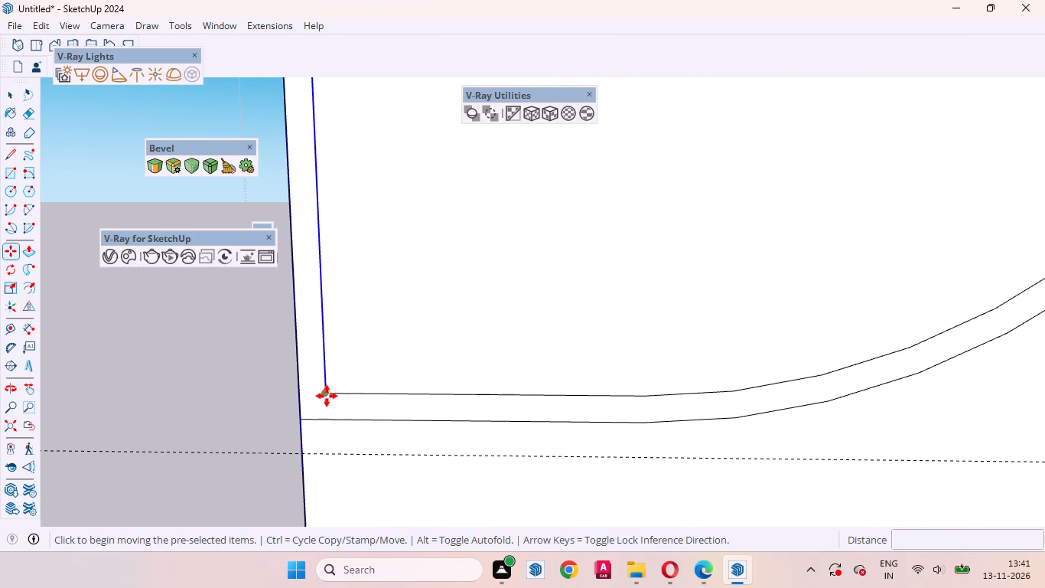
pyautogui.click(327, 395)
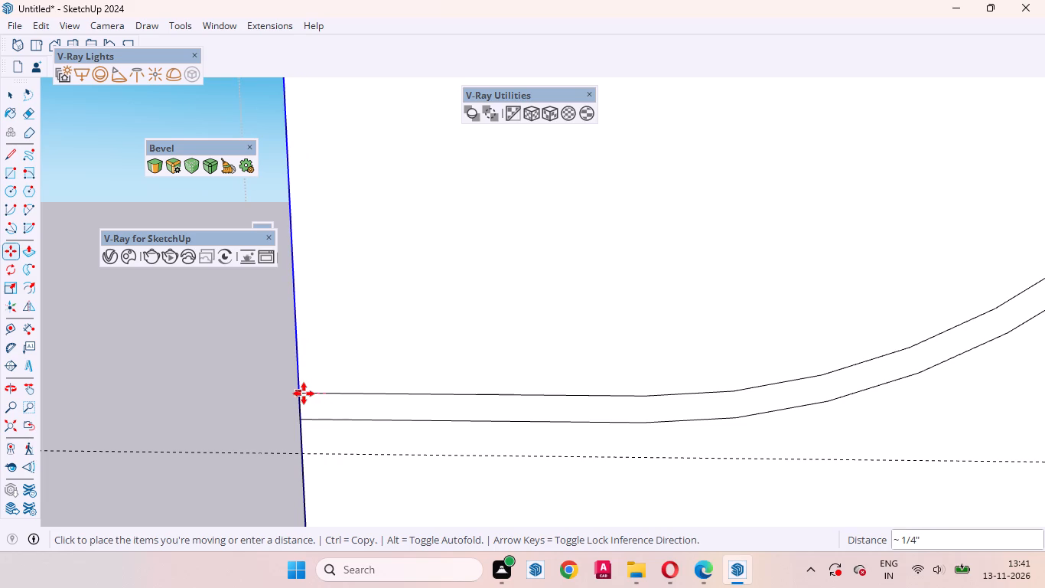
pyautogui.click(303, 394)
# Move the inner top offset edge of the first panel's upper-left block up onto the panel's top edge.
pyautogui.scroll(-18, 400, 456)
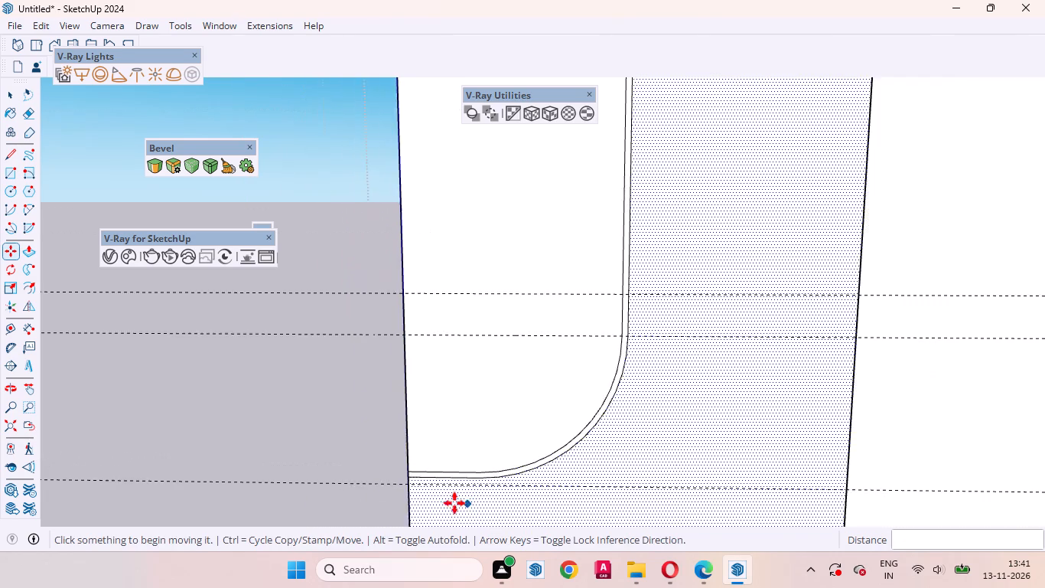
pyautogui.scroll(-20, 454, 503)
pyautogui.scroll(-5, 454, 503)
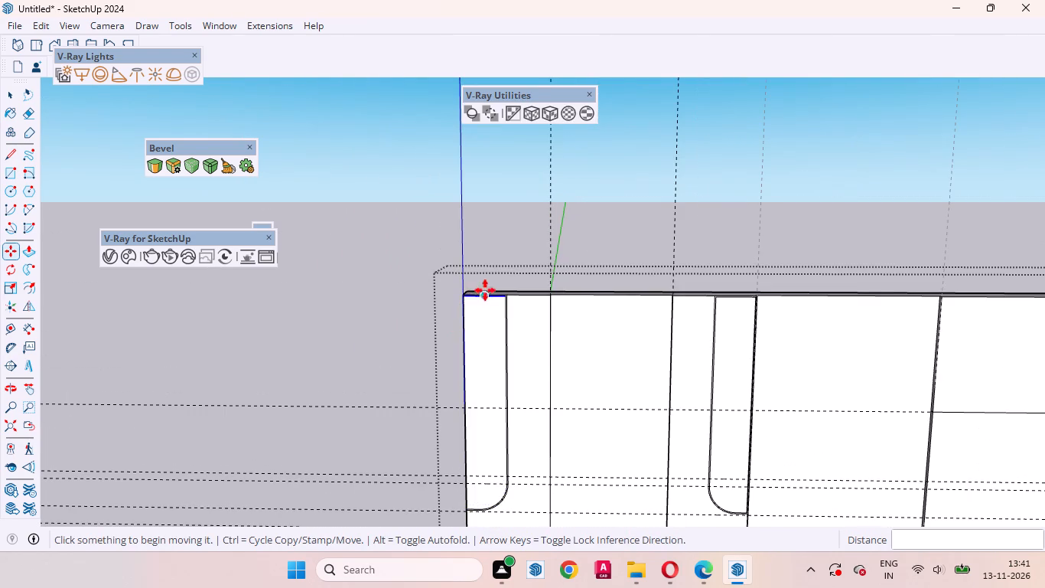
pyautogui.press('space')
pyautogui.scroll(20, 488, 285)
pyautogui.scroll(6, 488, 285)
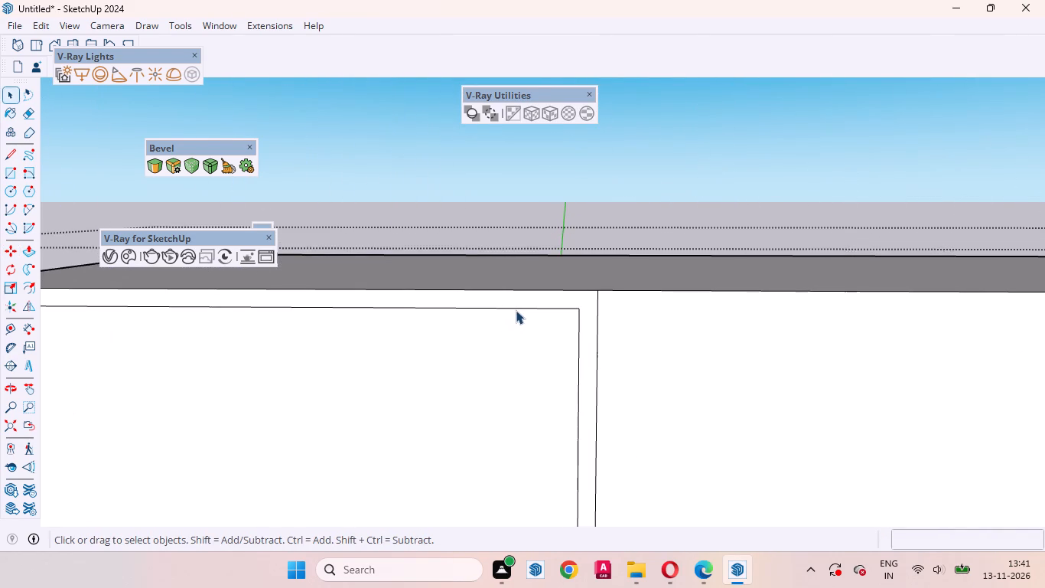
pyautogui.click(516, 309)
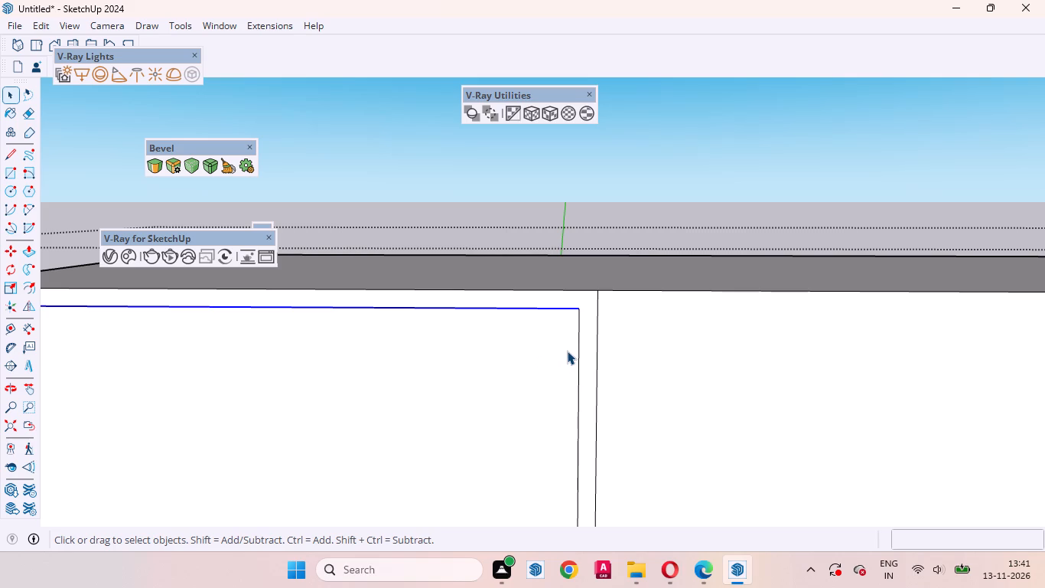
pyautogui.press('m')
pyautogui.scroll(8, 582, 296)
pyautogui.click(573, 319)
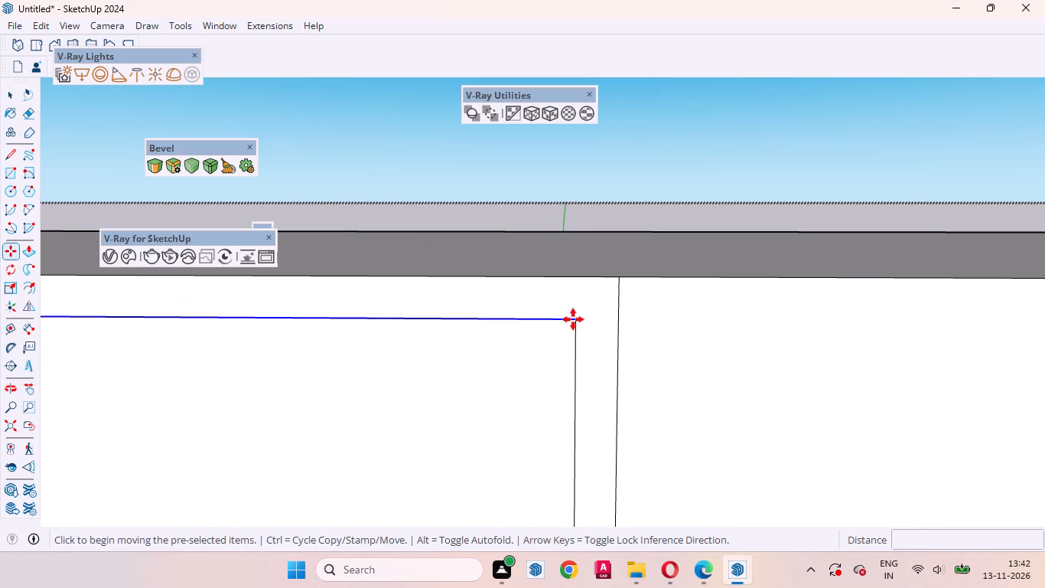
pyautogui.click(574, 278)
pyautogui.press('space')
pyautogui.click(591, 306)
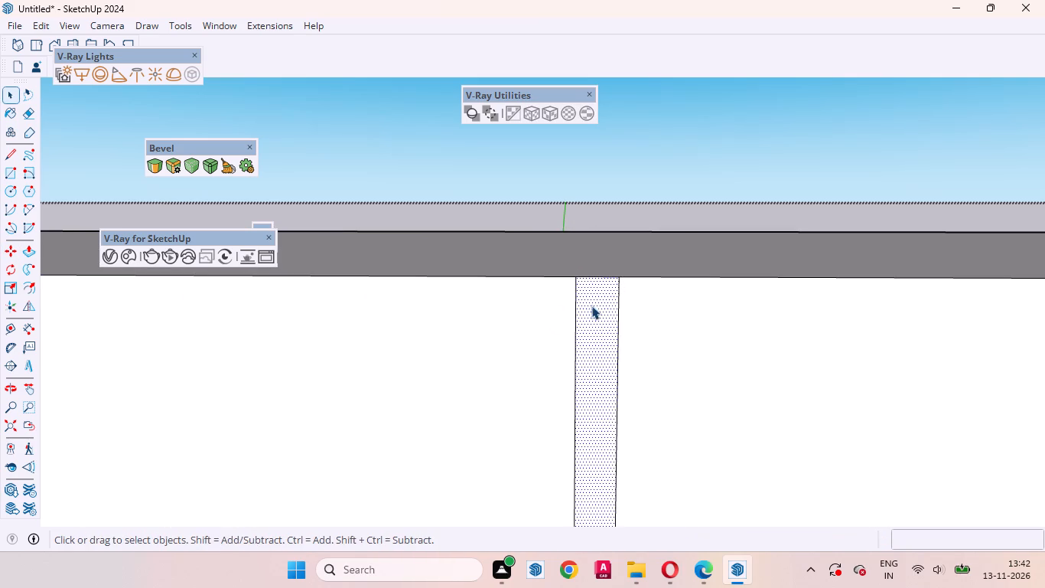
# Move the inner right offset edge of the third panel's upper-right block about 1/4" outward onto the panel's right edge.
pyautogui.scroll(-20, 536, 221)
pyautogui.scroll(-2, 536, 221)
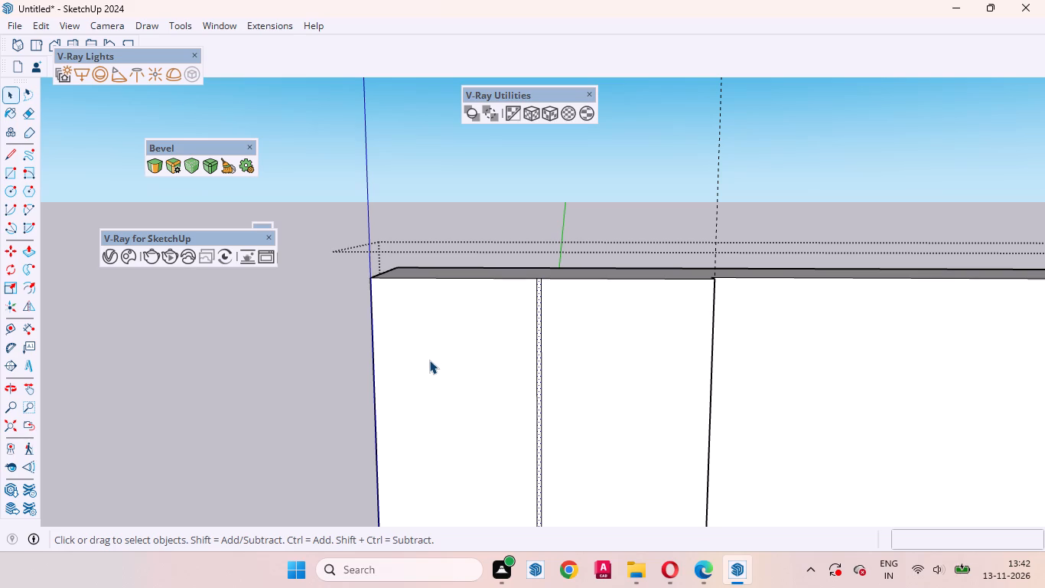
pyautogui.scroll(-18, 507, 351)
pyautogui.scroll(7, 668, 377)
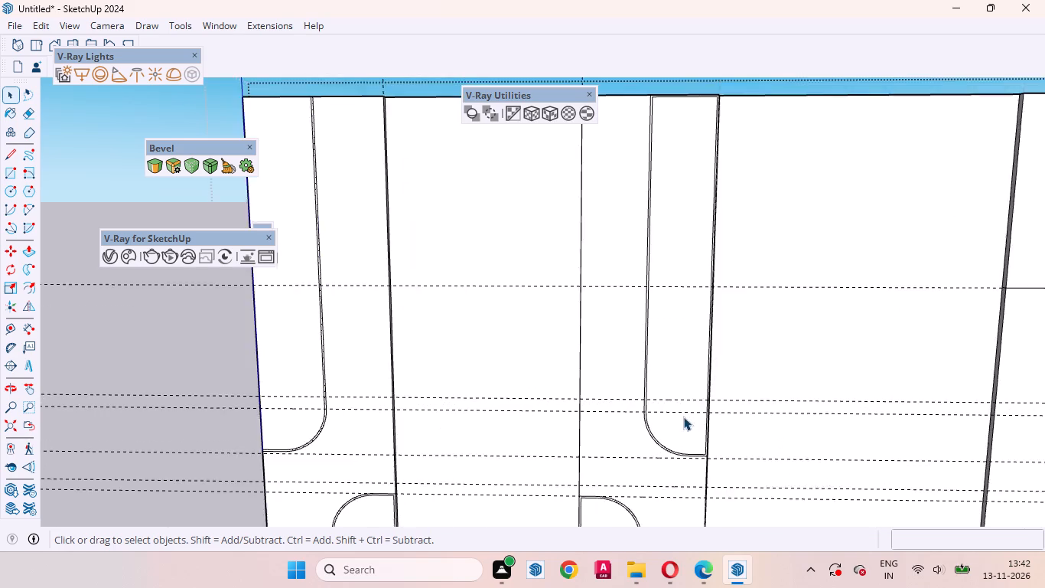
pyautogui.scroll(3, 683, 416)
pyautogui.scroll(-3, 620, 290)
pyautogui.scroll(11, 682, 367)
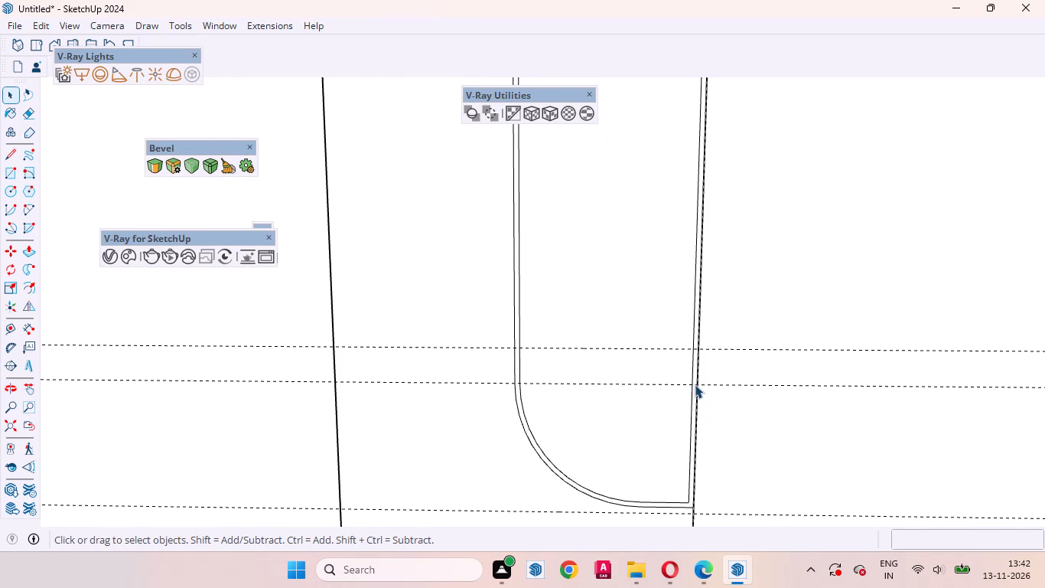
pyautogui.click(692, 394)
pyautogui.scroll(-1, 674, 268)
pyautogui.scroll(1, 674, 268)
pyautogui.scroll(-1, 674, 267)
pyautogui.scroll(4, 712, 530)
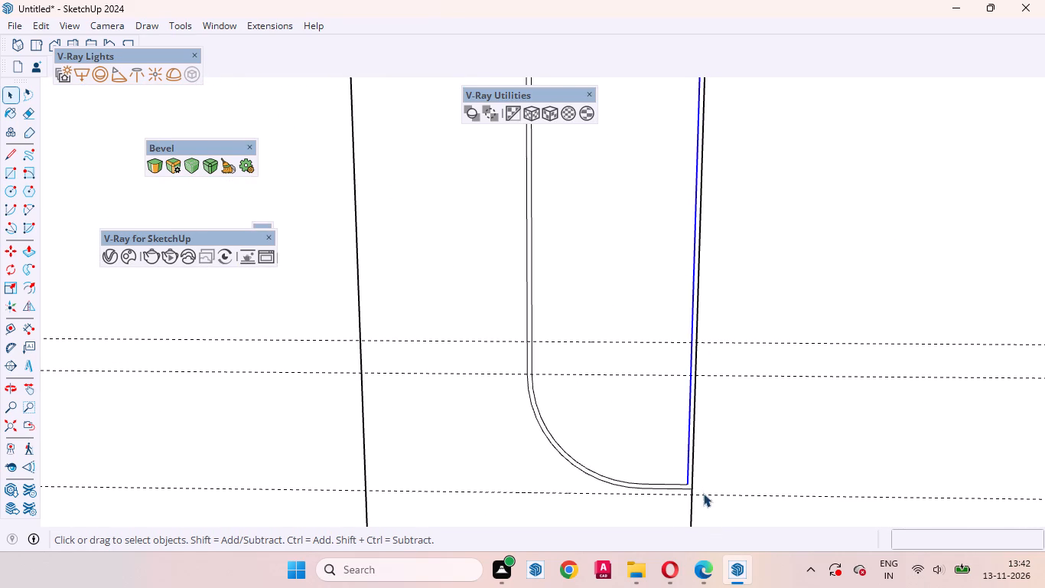
pyautogui.scroll(15, 703, 493)
pyautogui.press('m')
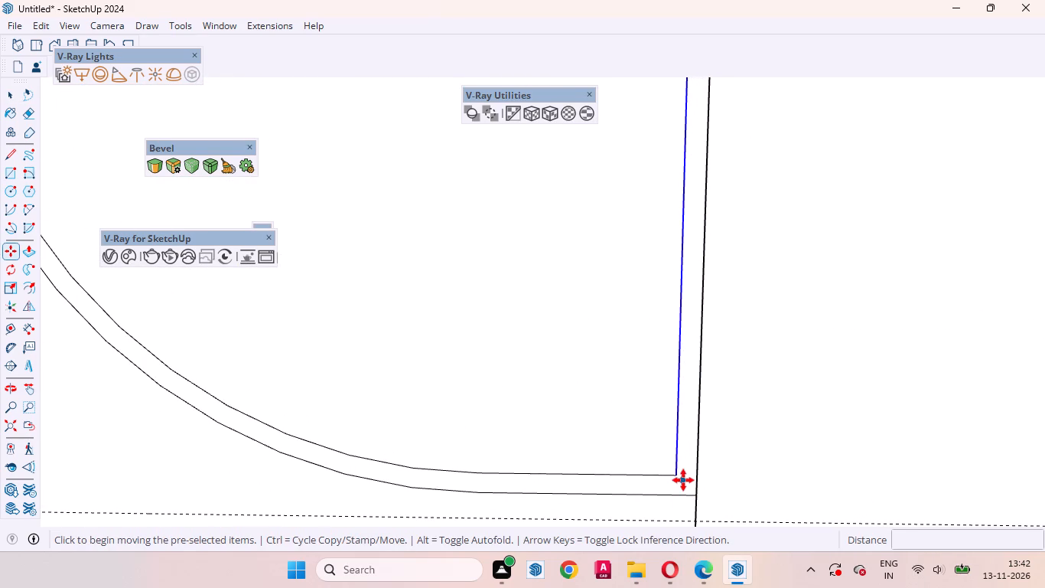
pyautogui.click(678, 477)
pyautogui.click(698, 477)
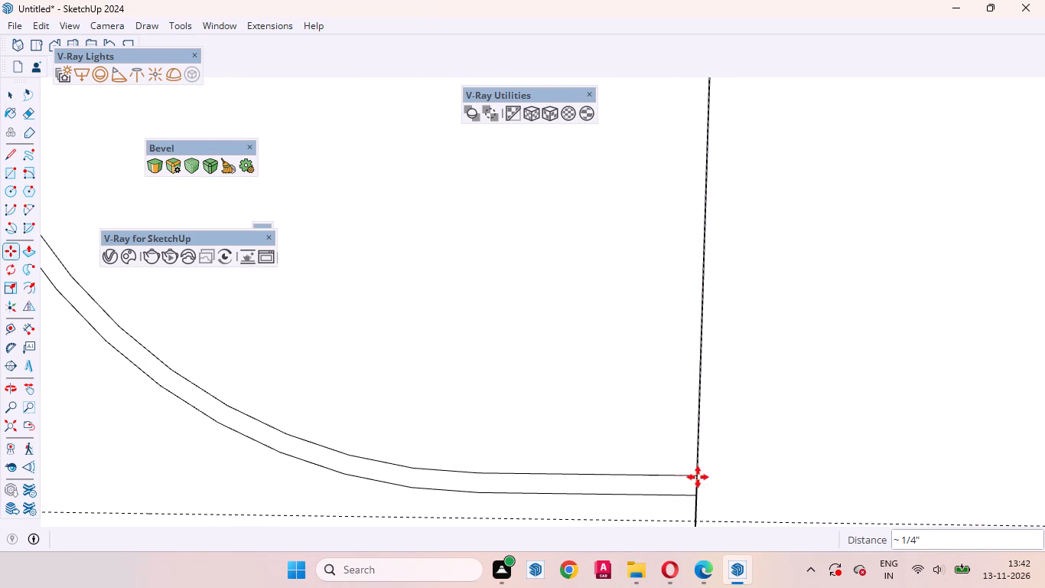
# Move the inner top offset edge of the third panel's upper-right block up onto the panel's top edge.
pyautogui.scroll(-20, 734, 452)
pyautogui.scroll(-4, 734, 452)
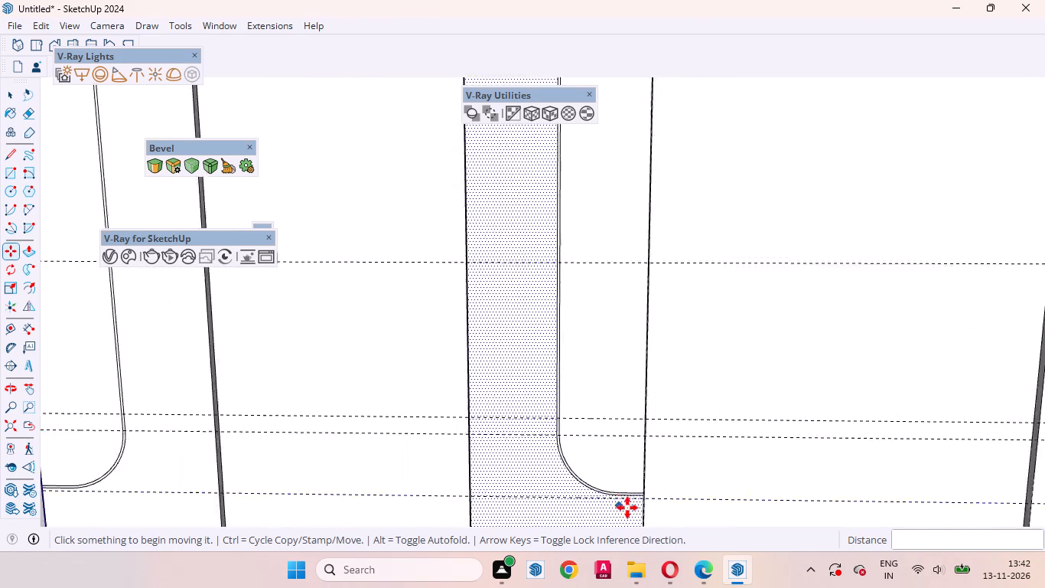
pyautogui.scroll(-9, 627, 508)
pyautogui.scroll(17, 604, 311)
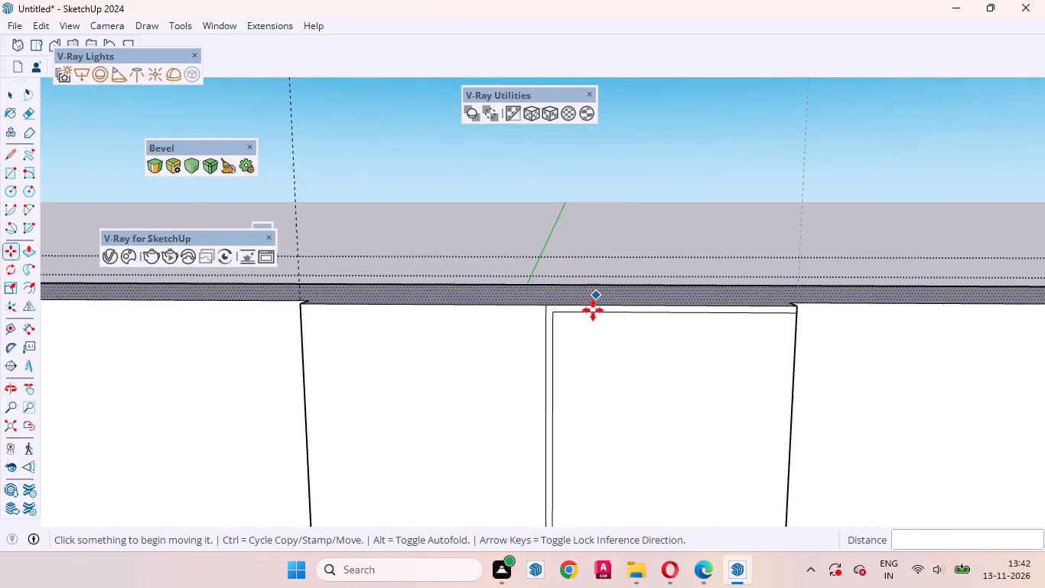
pyautogui.scroll(11, 593, 310)
pyautogui.click(519, 306)
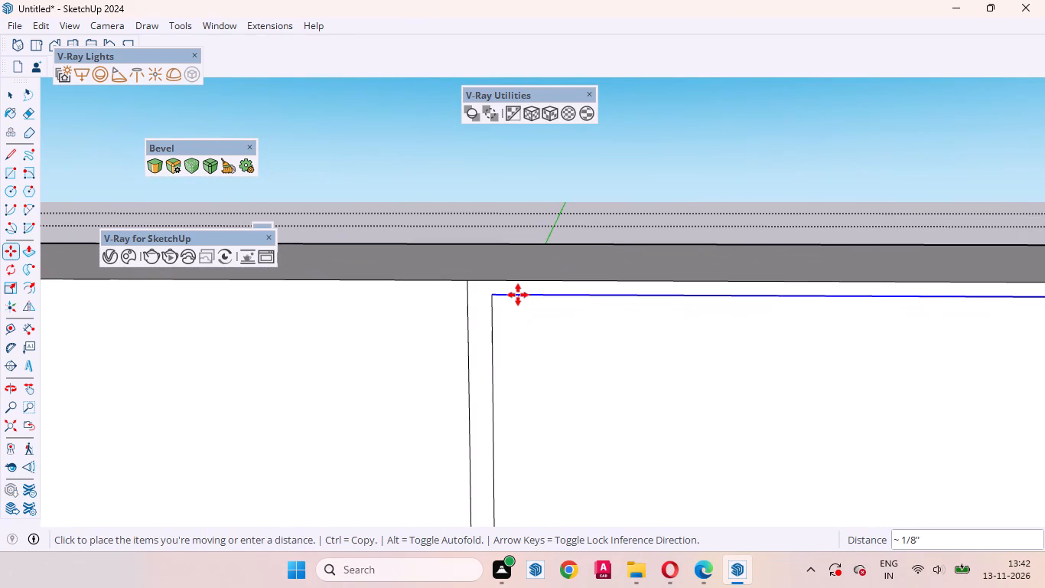
pyautogui.click(518, 284)
# Move the inner left offset edge of the third panel's lower-left block about 1/4" outward onto the panel's left edge.
pyautogui.scroll(-10, 547, 301)
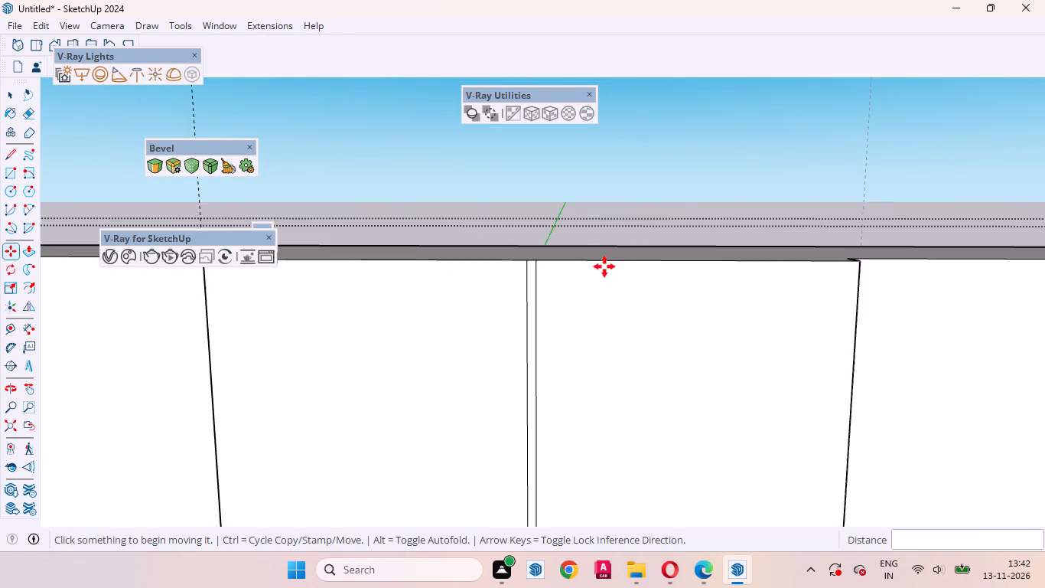
pyautogui.scroll(-20, 604, 266)
pyautogui.scroll(-5, 604, 266)
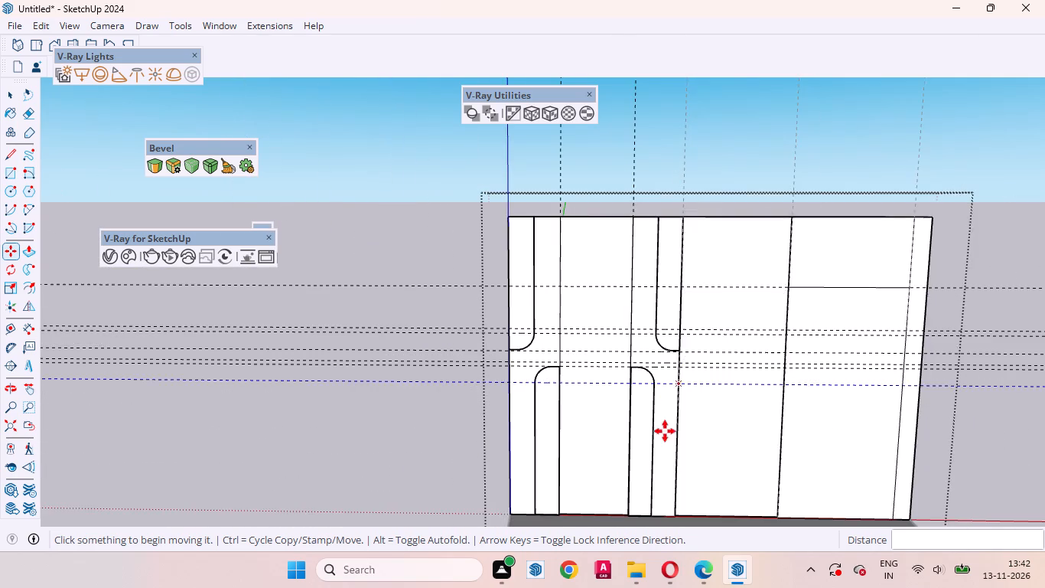
pyautogui.scroll(9, 664, 436)
pyautogui.scroll(16, 605, 302)
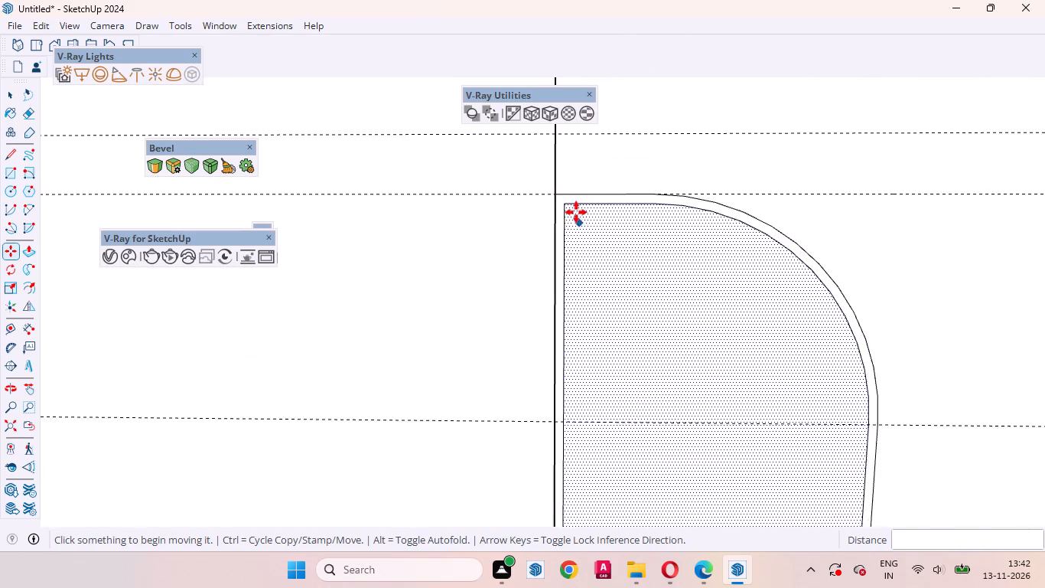
pyautogui.scroll(12, 576, 212)
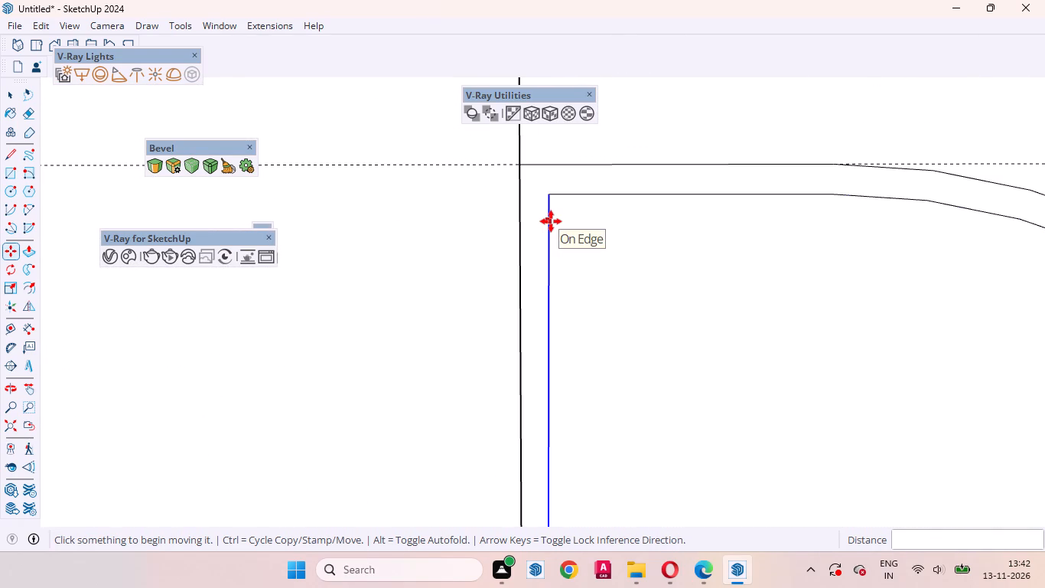
pyautogui.click(551, 221)
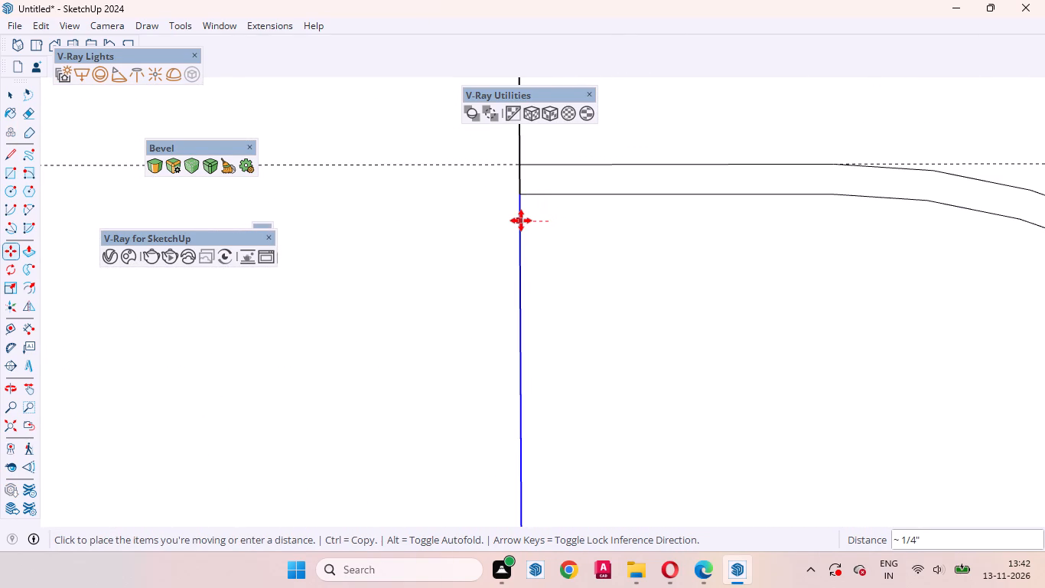
pyautogui.click(521, 220)
# Move the inner bottom offset edge of the third panel's lower-left block about 1/4" down onto the panel's bottom edge.
pyautogui.scroll(-19, 569, 193)
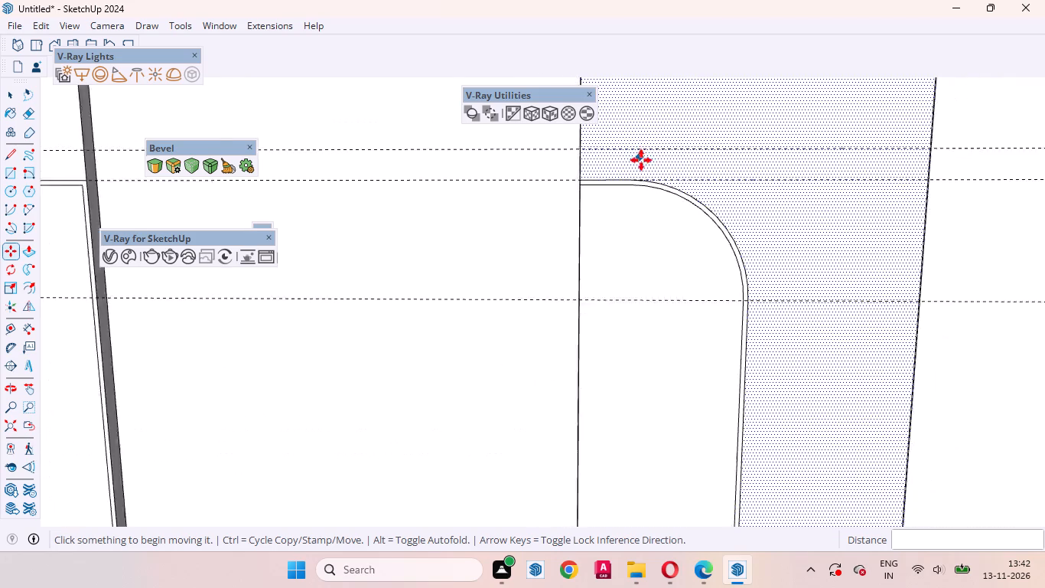
pyautogui.scroll(-18, 641, 160)
pyautogui.scroll(10, 643, 368)
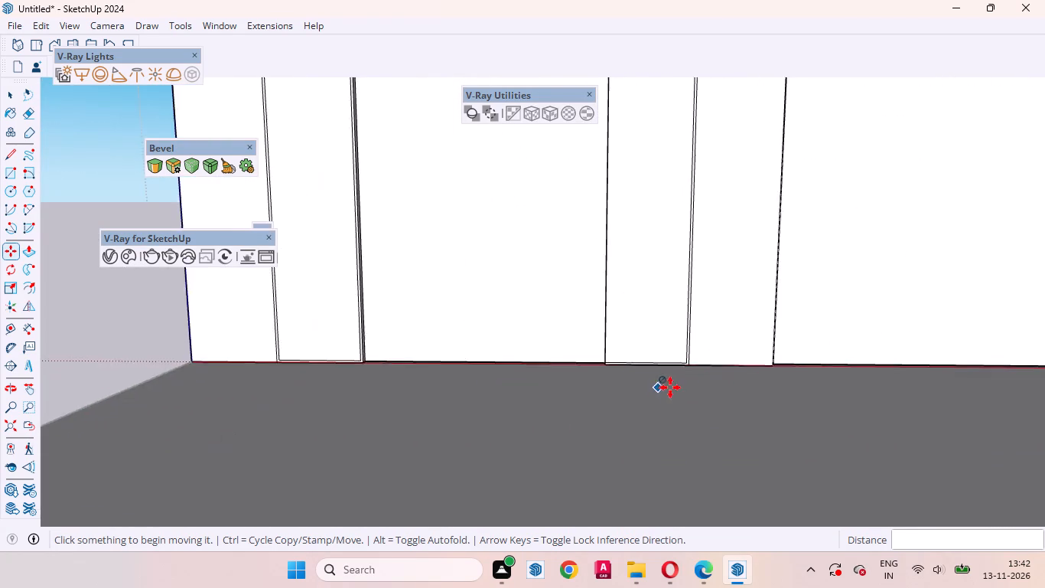
pyautogui.scroll(19, 670, 387)
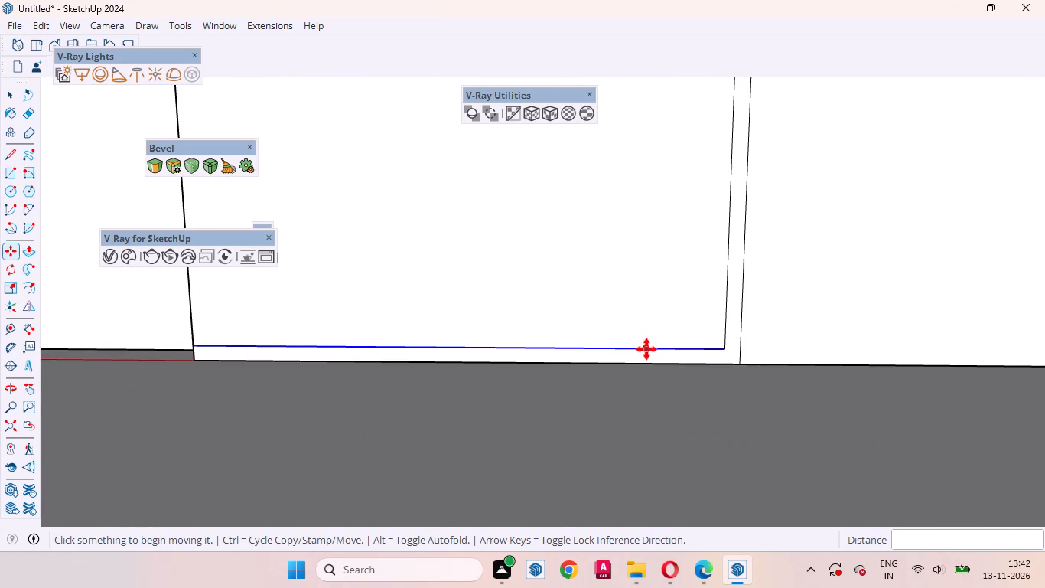
pyautogui.click(646, 348)
pyautogui.click(646, 362)
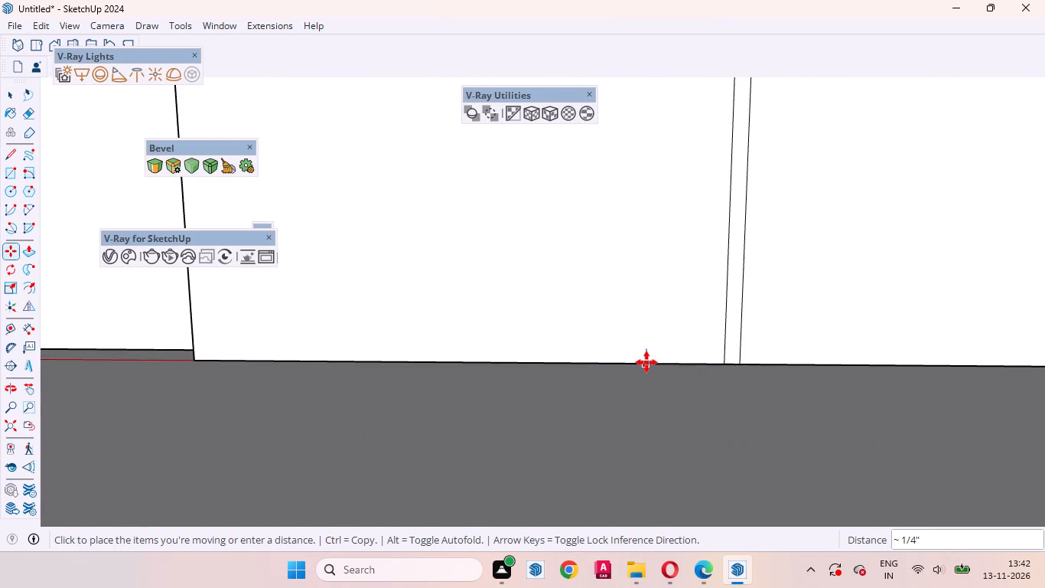
# Move the inner right offset edge of the first panel's lower-right block about 1/4" outward onto the panel's right edge.
pyautogui.scroll(-20, 864, 383)
pyautogui.scroll(-5, 864, 383)
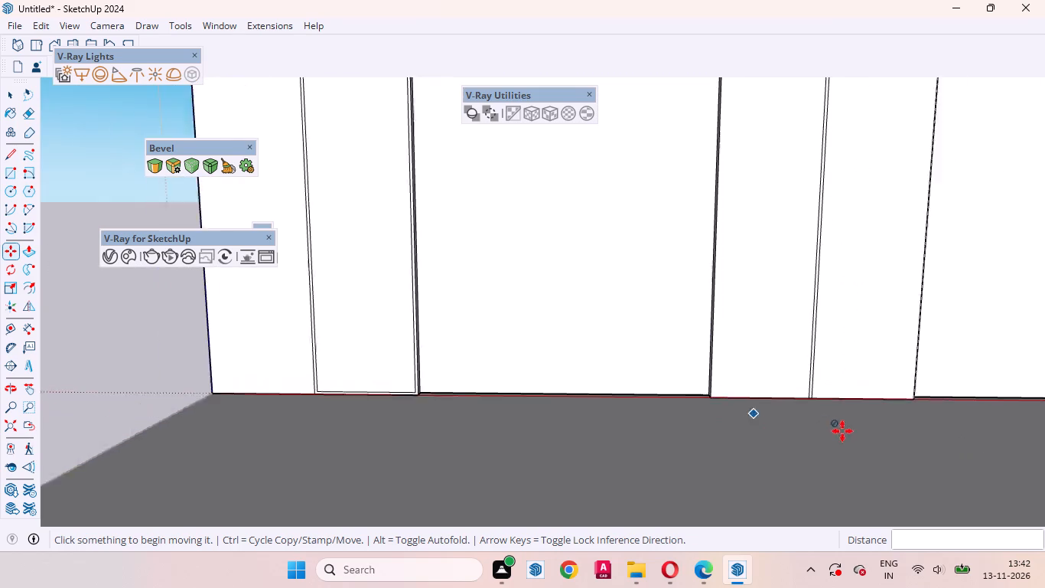
pyautogui.scroll(-11, 735, 415)
pyautogui.scroll(2, 485, 381)
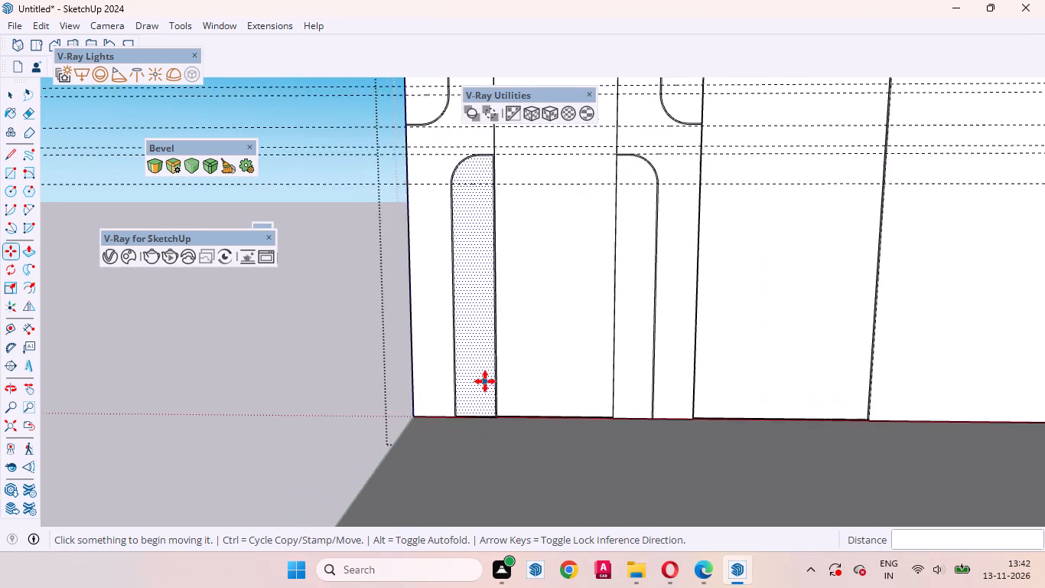
pyautogui.scroll(20, 485, 381)
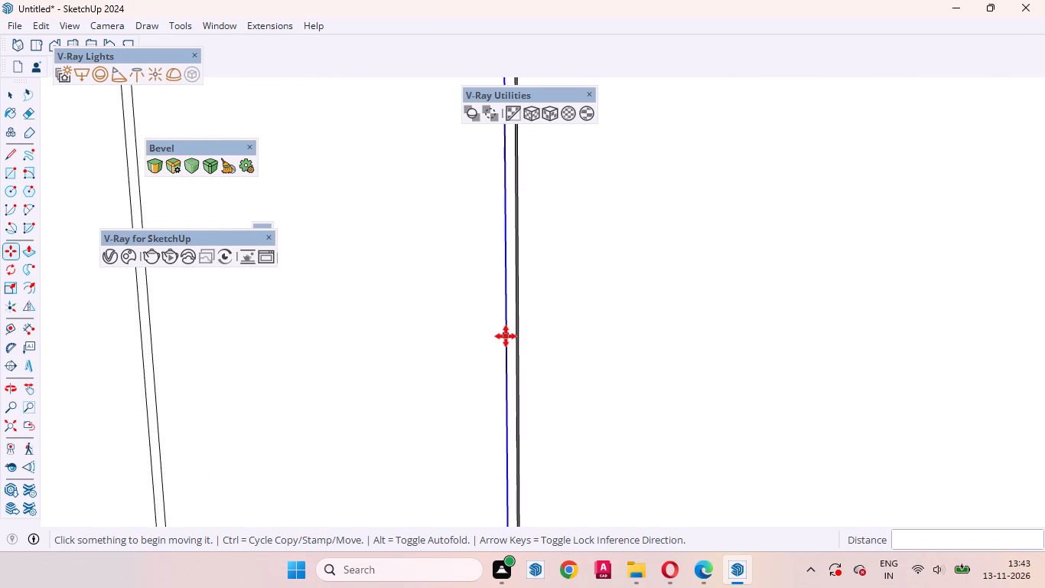
pyautogui.click(506, 336)
pyautogui.click(517, 336)
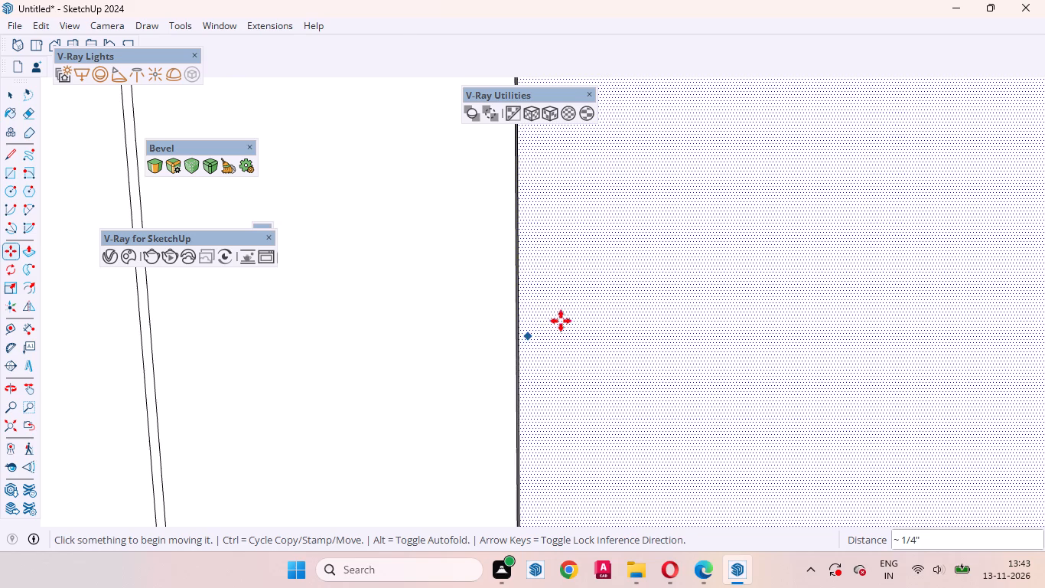
# Move the inner bottom offset edge of the first panel's lower-right block about 1/4" down onto the panel's bottom edge.
pyautogui.scroll(-12, 574, 293)
pyautogui.scroll(15, 458, 416)
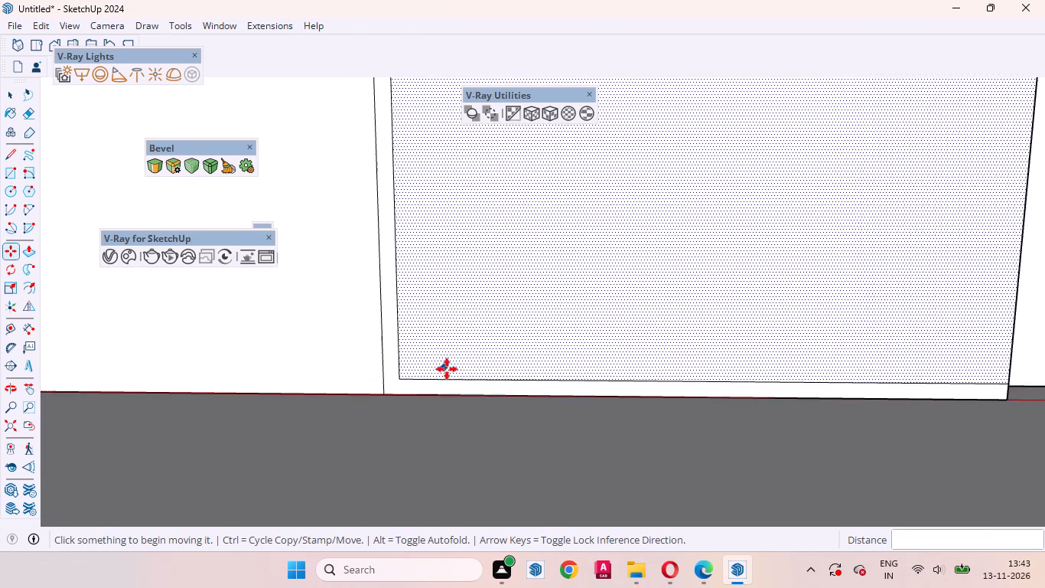
pyautogui.scroll(7, 447, 369)
pyautogui.click(476, 381)
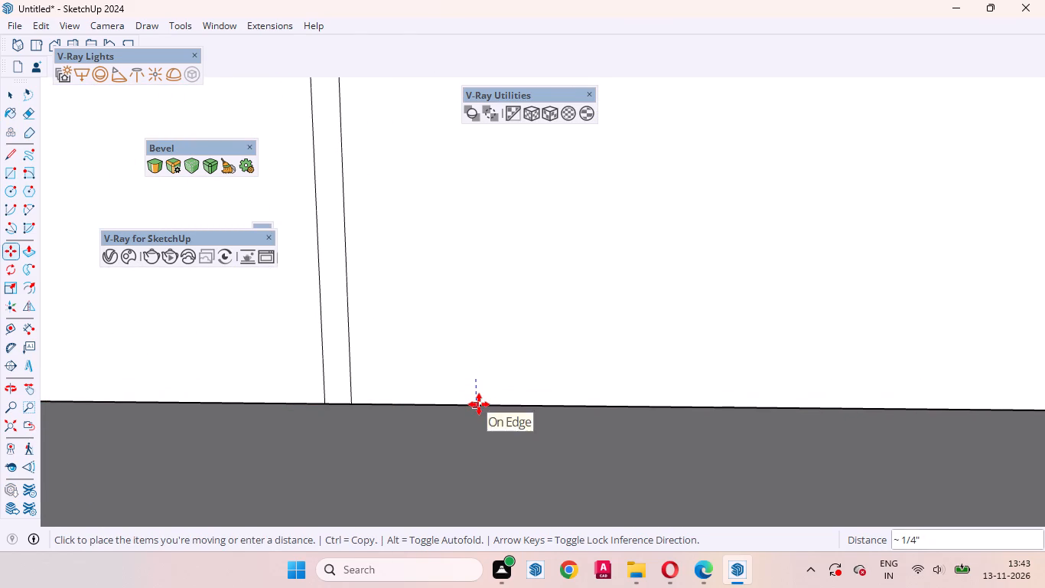
pyautogui.click(479, 404)
# Push/Pull the narrow border strip of the first panel's lower-right block outward by 18mm.
pyautogui.scroll(-20, 453, 436)
pyautogui.scroll(-6, 453, 436)
pyautogui.scroll(1, 477, 430)
pyautogui.scroll(-2, 471, 439)
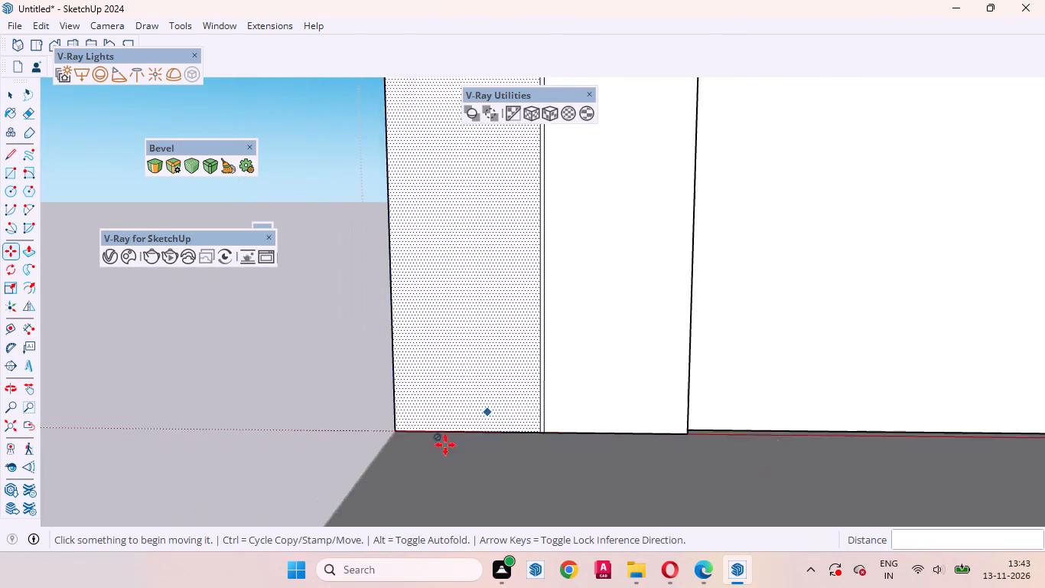
pyautogui.scroll(-14, 445, 445)
pyautogui.scroll(5, 552, 222)
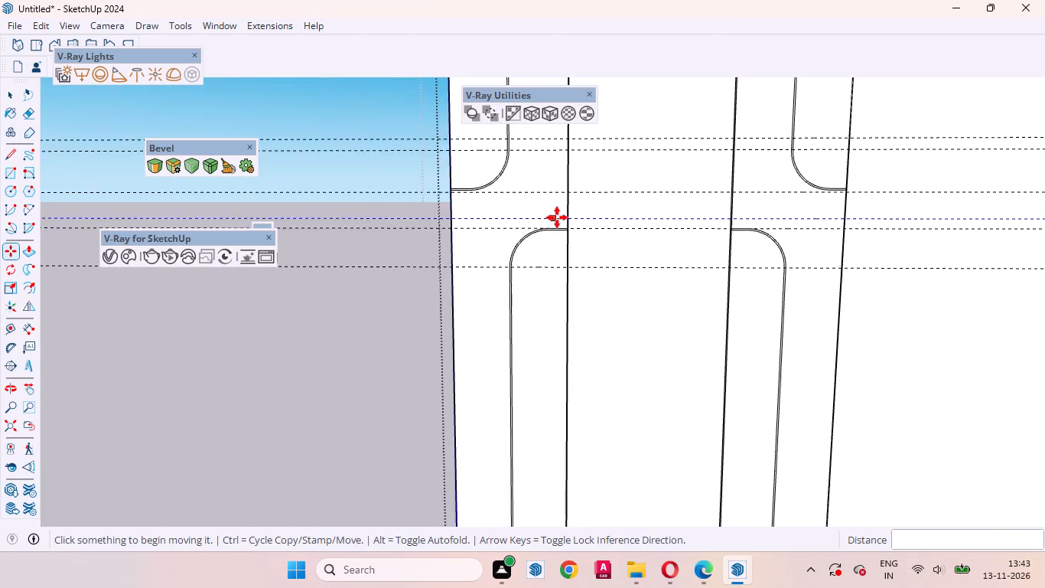
pyautogui.scroll(11, 557, 217)
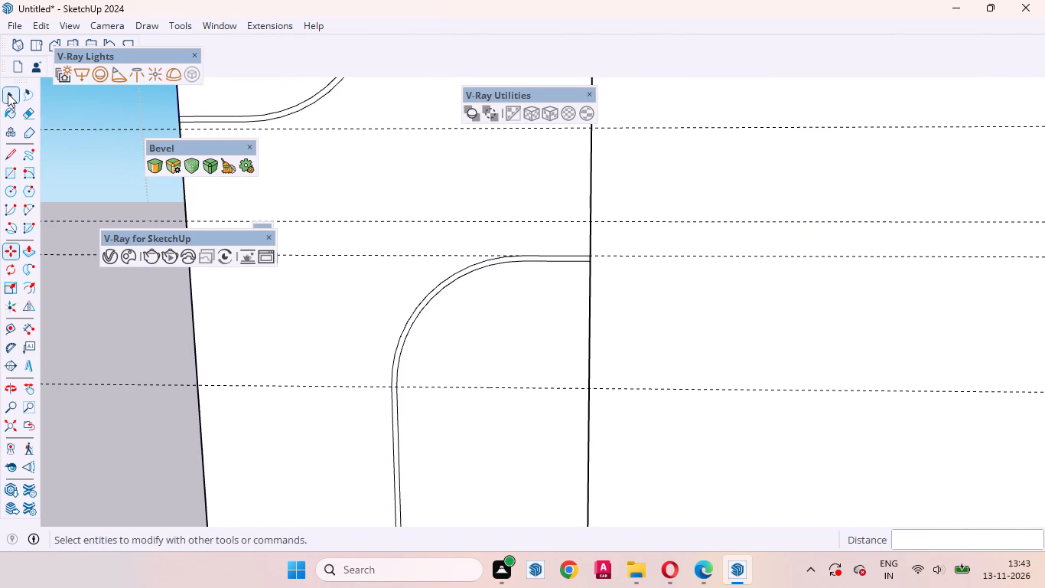
pyautogui.click(8, 93)
pyautogui.scroll(11, 496, 270)
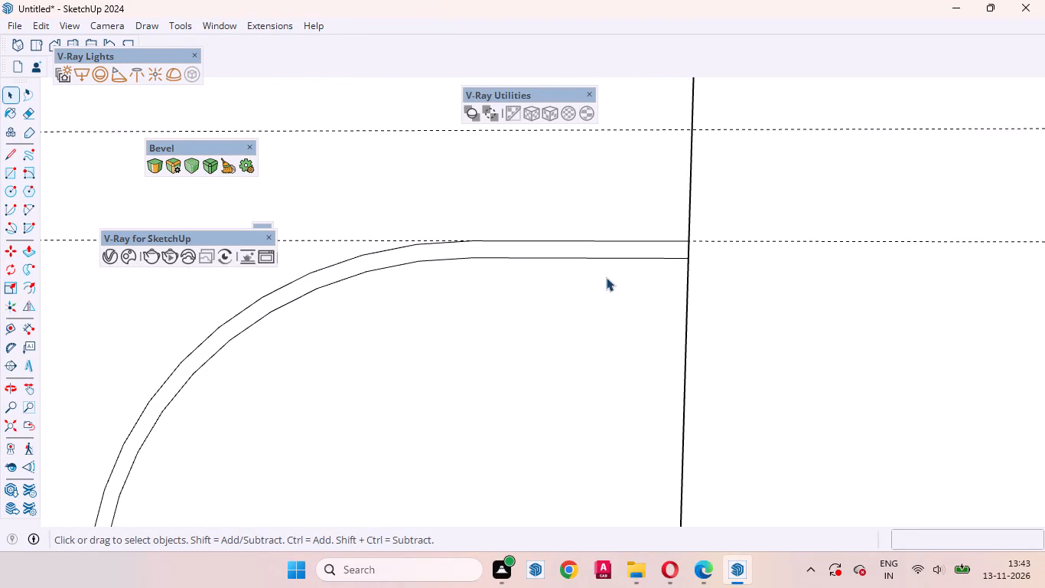
pyautogui.scroll(7, 606, 276)
pyautogui.click(669, 240)
pyautogui.moveTo(688, 243); pyautogui.dragTo(500, 247, button='middle')
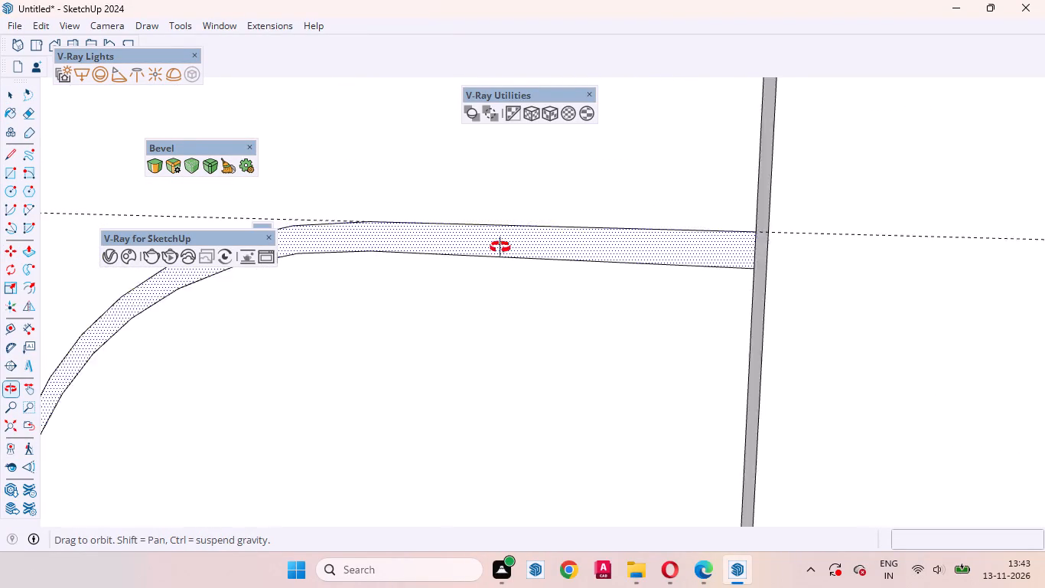
pyautogui.moveTo(500, 247); pyautogui.dragTo(431, 235, button='middle')
pyautogui.press('p')
pyautogui.scroll(5, 685, 251)
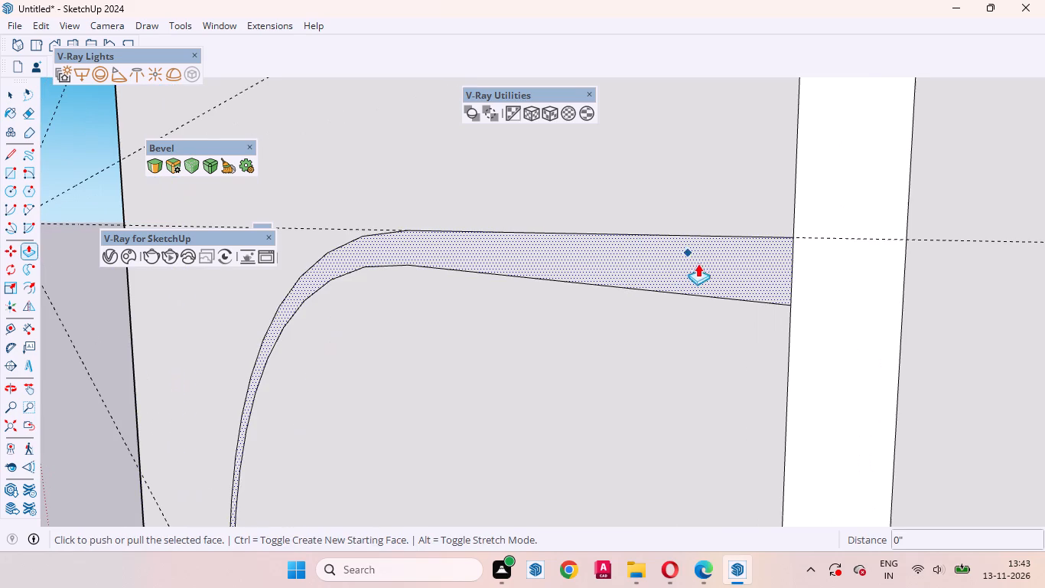
pyautogui.click(696, 265)
pyautogui.press('1')
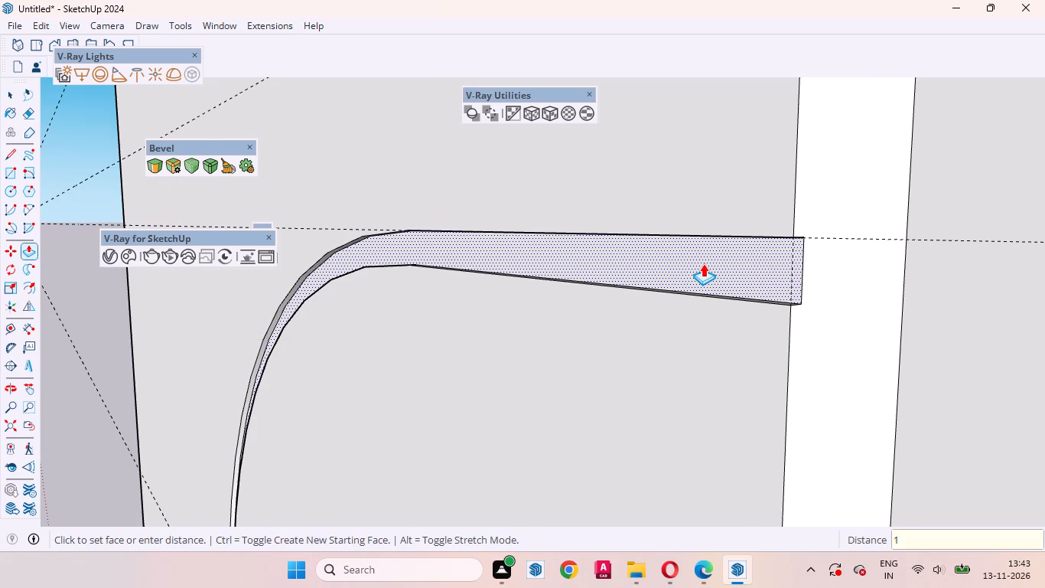
pyautogui.write('8mm')
pyautogui.press('Return')
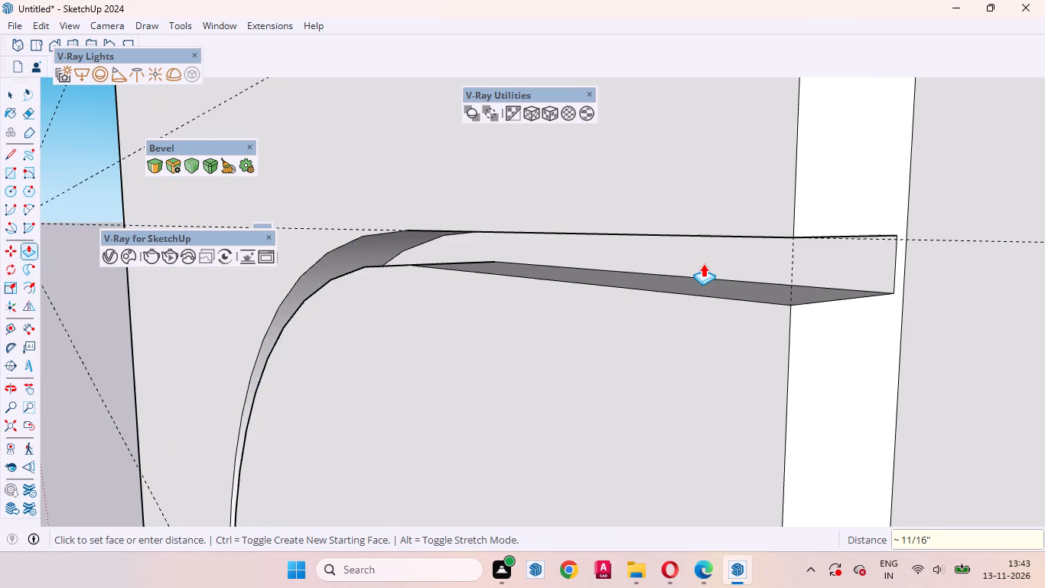
# Repeat the 18mm Push/Pull on the narrow border strip of the first panel's upper-left block.
pyautogui.scroll(-20, 703, 263)
pyautogui.scroll(-2, 703, 263)
pyautogui.scroll(1, 568, 296)
pyautogui.scroll(-5, 569, 296)
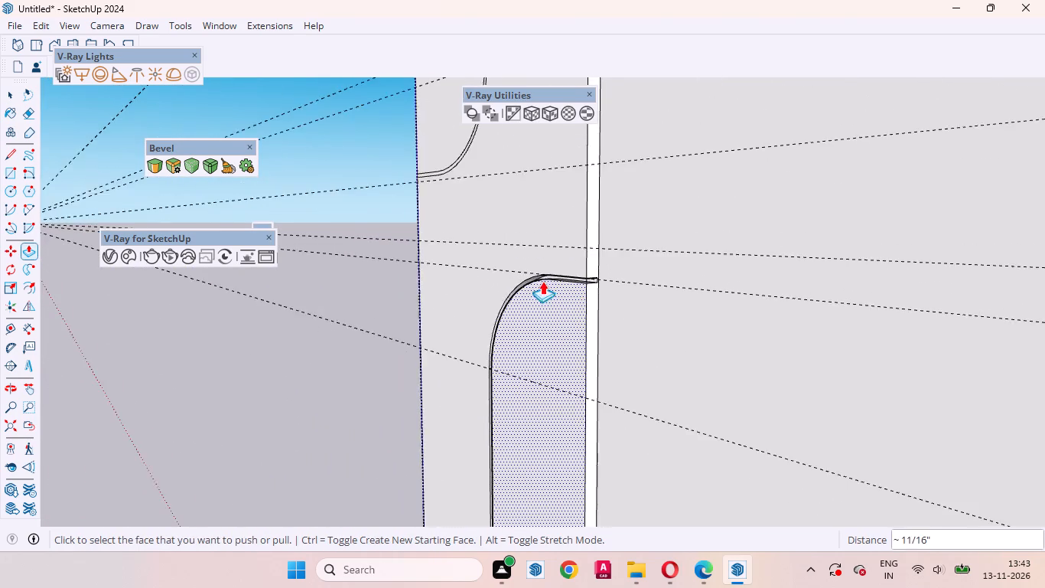
pyautogui.scroll(-2, 542, 281)
pyautogui.moveTo(556, 286); pyautogui.dragTo(681, 287, button='middle')
pyautogui.scroll(-10, 722, 255)
pyautogui.scroll(-4, 700, 423)
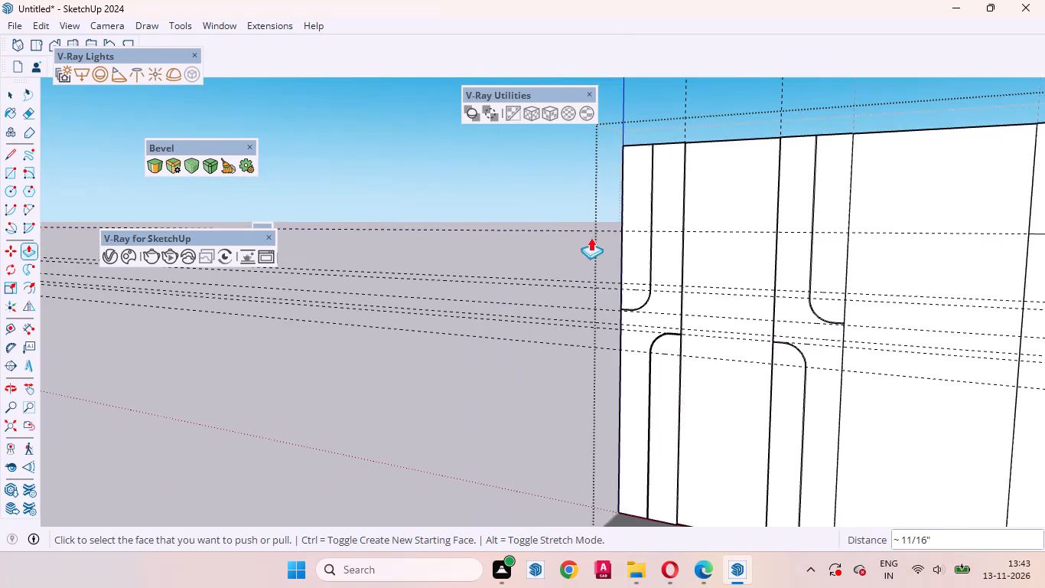
pyautogui.scroll(20, 591, 237)
pyautogui.scroll(9, 591, 237)
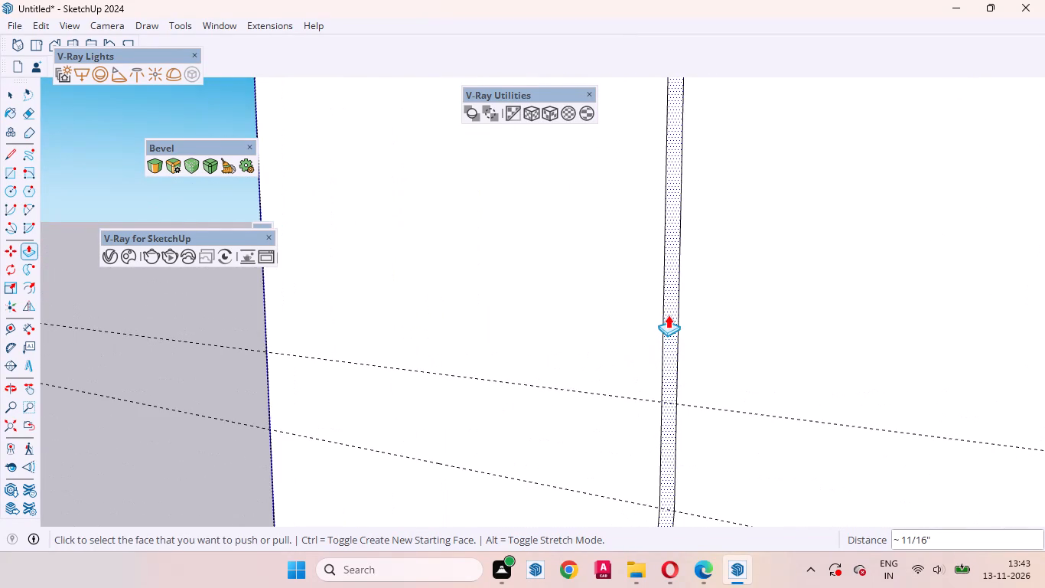
pyautogui.doubleClick(668, 314)
# Repeat the 18mm Push/Pull on the narrow border strip of the third panel's upper-right block.
pyautogui.scroll(-17, 674, 294)
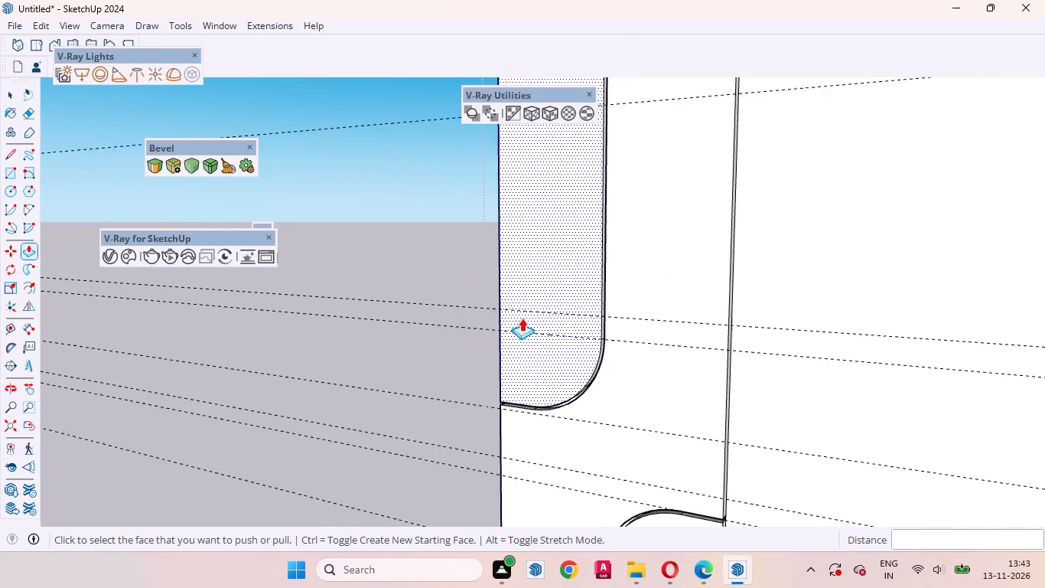
pyautogui.scroll(-15, 522, 318)
pyautogui.scroll(14, 709, 360)
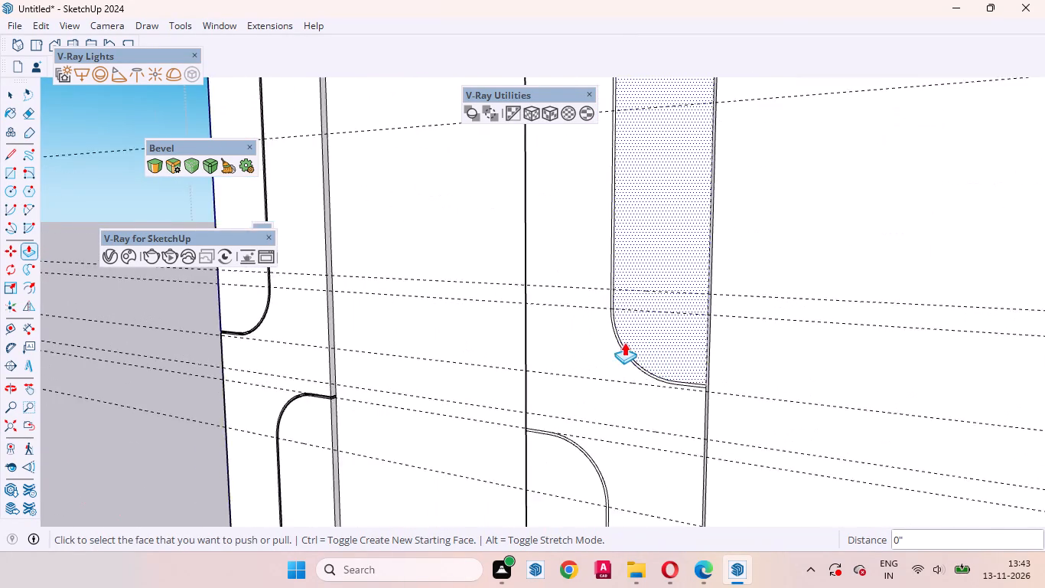
pyautogui.scroll(14, 624, 342)
pyautogui.doubleClick(606, 289)
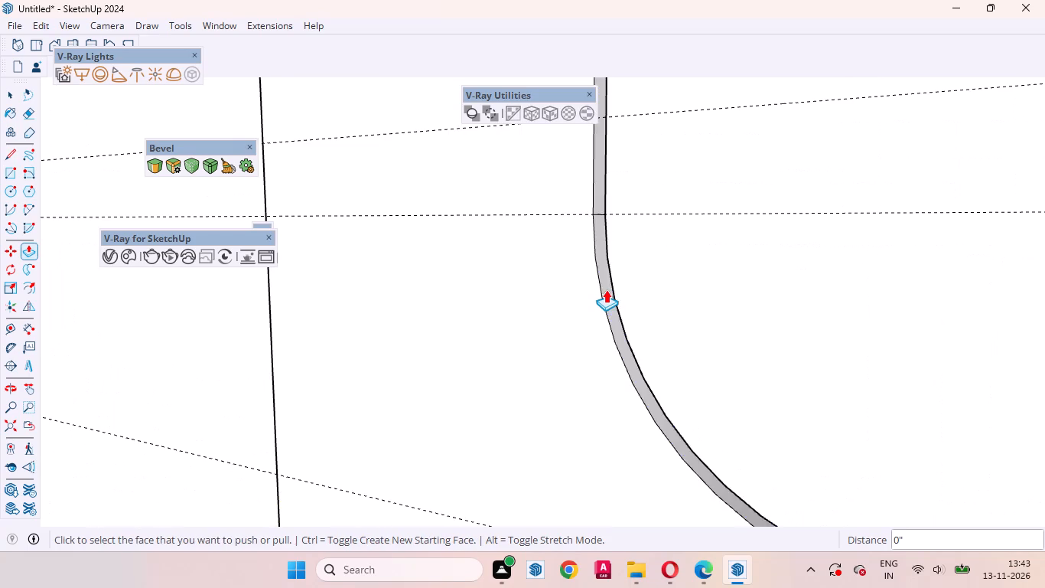
# Repeat the 18mm Push/Pull on the curved border strip of the third panel's lower-left block, and finish extruding.
pyautogui.scroll(-20, 710, 208)
pyautogui.scroll(2, 659, 341)
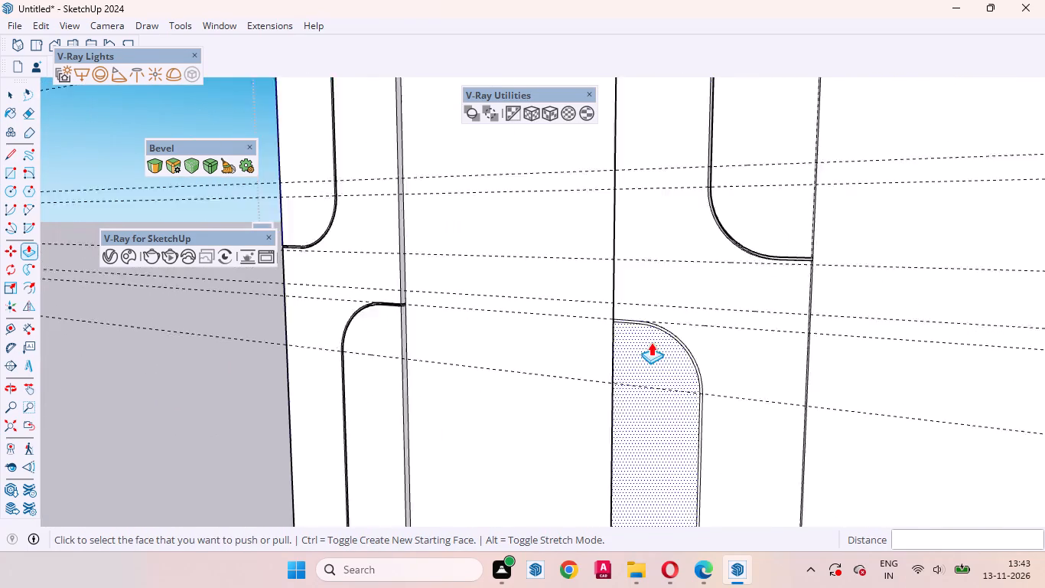
pyautogui.scroll(15, 651, 342)
pyautogui.scroll(-3, 664, 348)
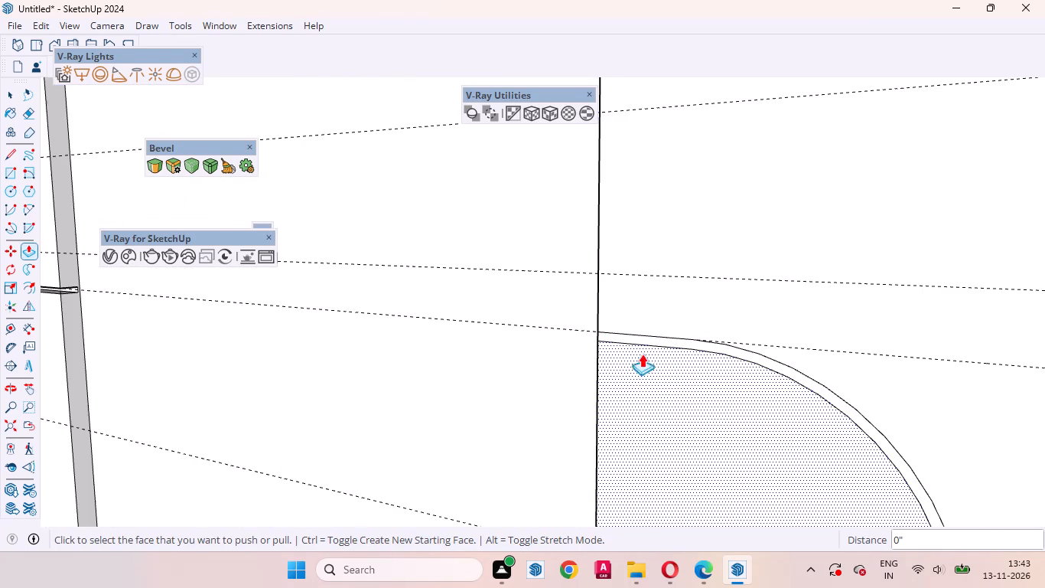
pyautogui.scroll(6, 604, 335)
pyautogui.doubleClick(618, 334)
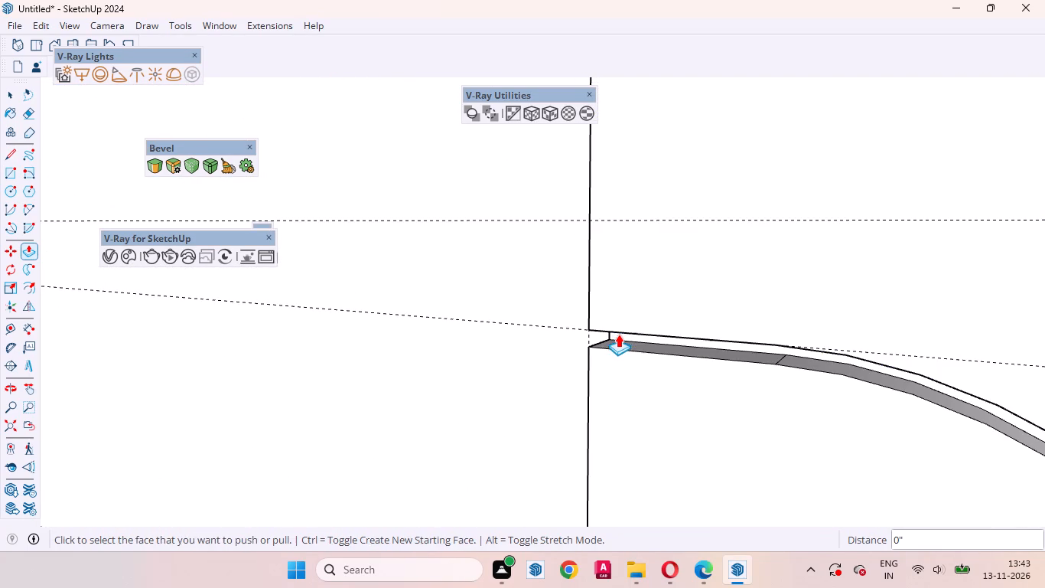
pyautogui.scroll(-14, 747, 394)
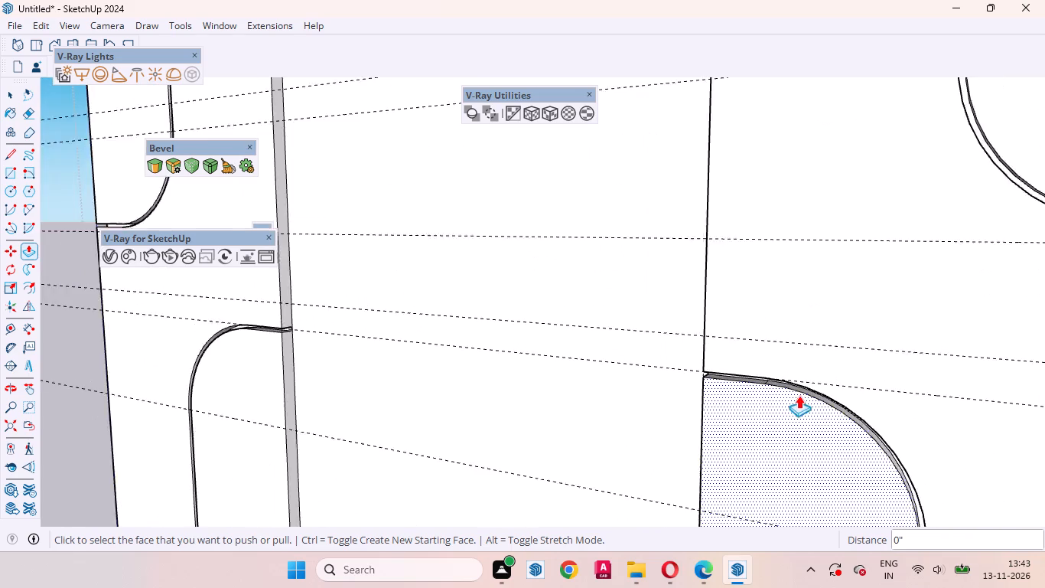
pyautogui.scroll(-3, 799, 395)
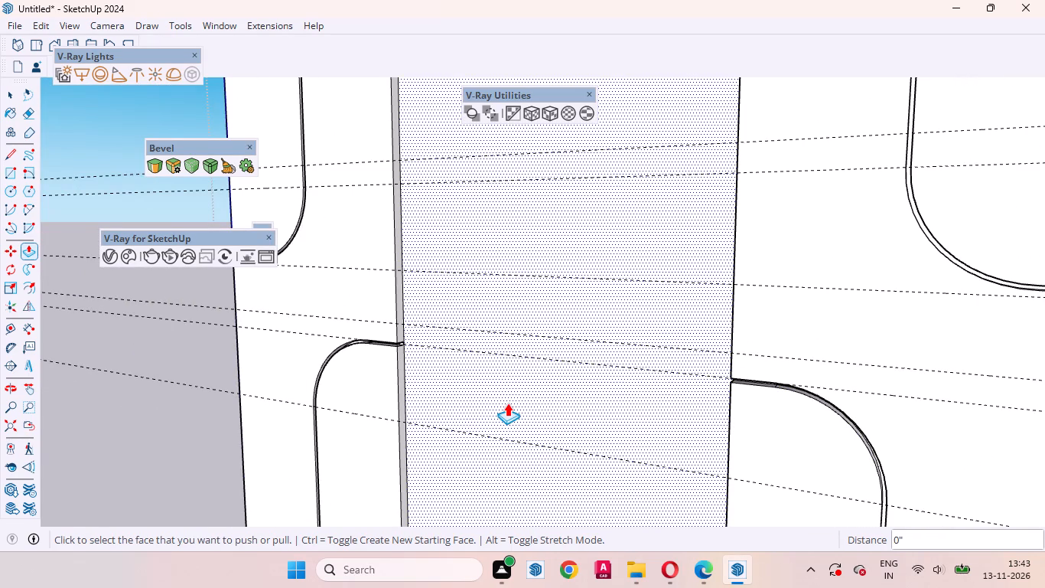
pyautogui.press('space')
pyautogui.scroll(-8, 521, 377)
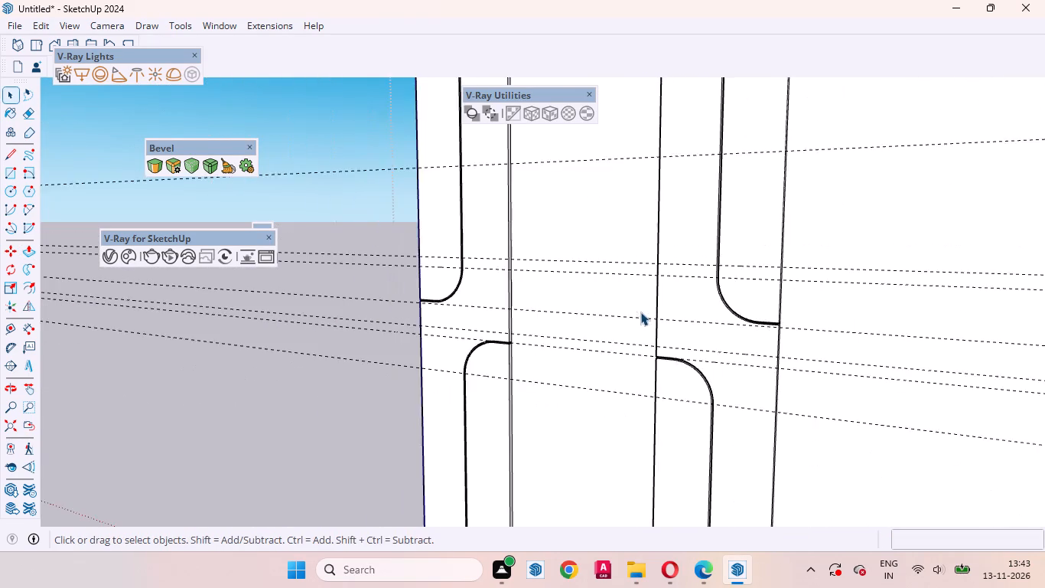
# Delete all the horizontal construction guides running across the back wall panels.
pyautogui.scroll(-2, 640, 312)
pyautogui.scroll(1, 643, 309)
pyautogui.scroll(-2, 644, 309)
pyautogui.moveTo(647, 332); pyautogui.dragTo(720, 293, button='middle')
pyautogui.moveTo(357, 415); pyautogui.dragTo(252, 140)
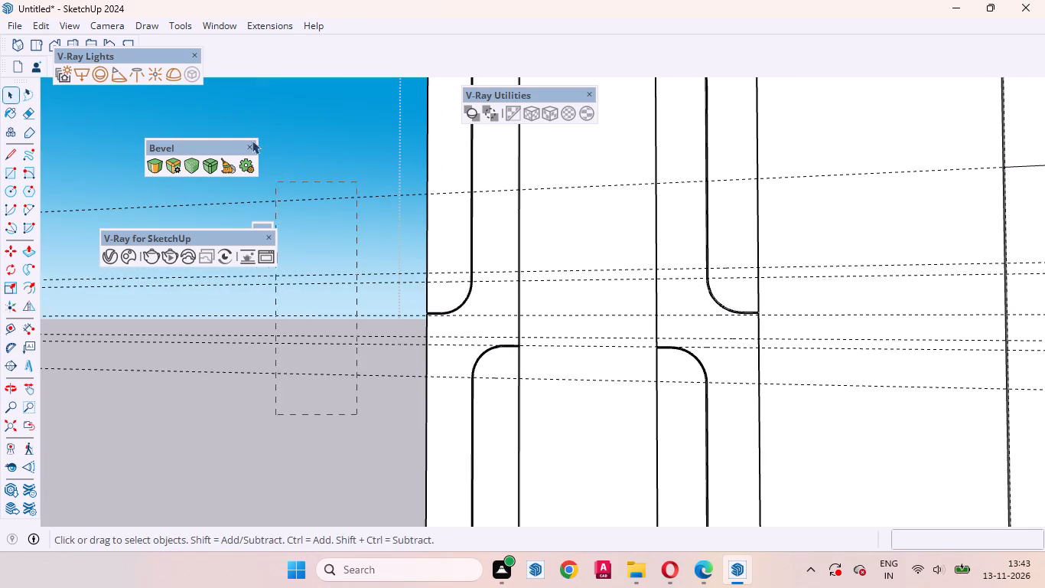
pyautogui.moveTo(252, 140); pyautogui.dragTo(103, 80)
pyautogui.press('Delete')
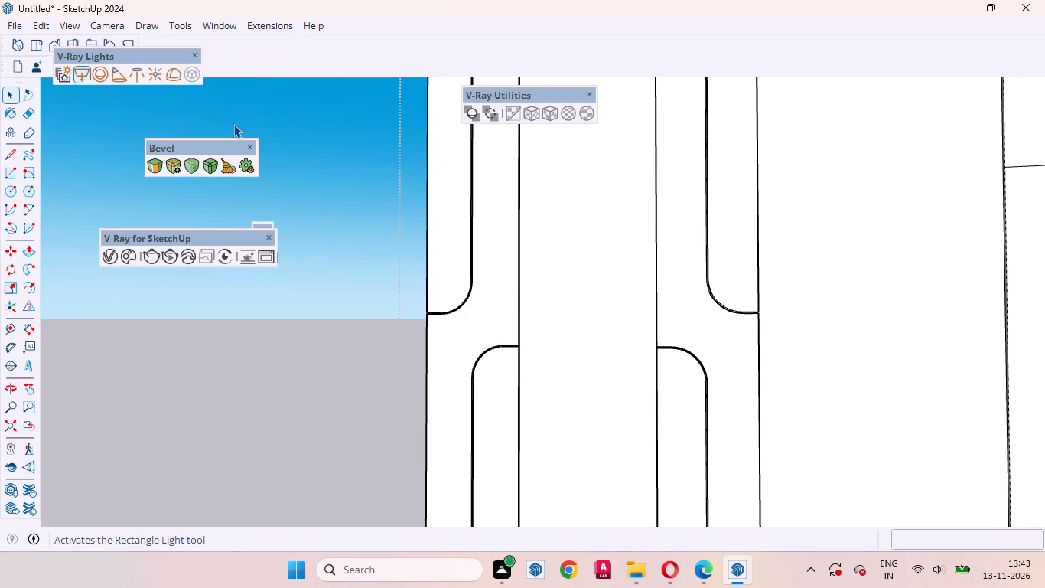
# Leave the wall group and delete the three vertical guides at the third panel's outer edge, the opening and the far end strip.
pyautogui.scroll(-13, 624, 408)
pyautogui.moveTo(677, 303); pyautogui.dragTo(715, 390, button='middle')
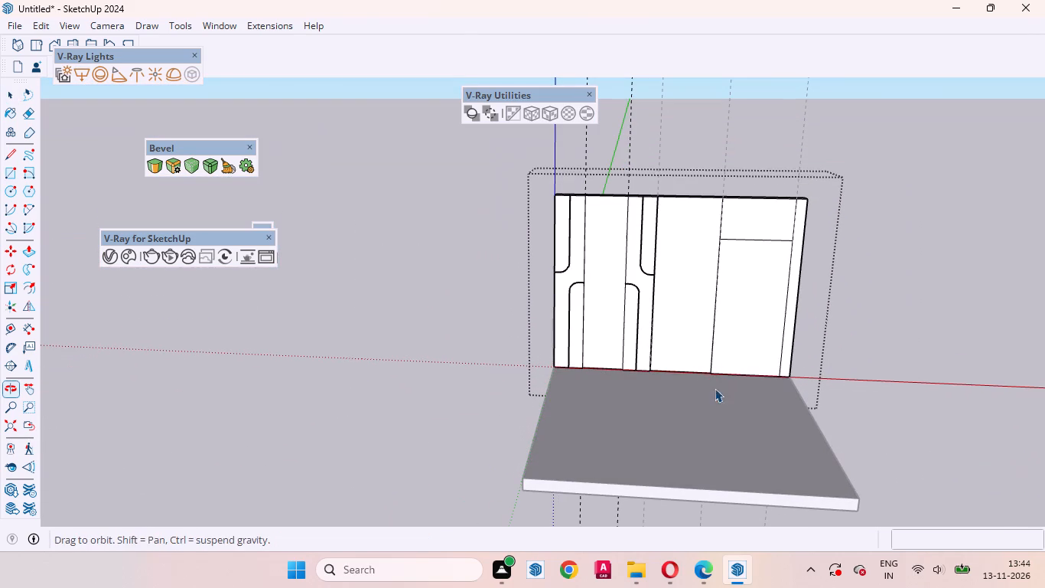
pyautogui.scroll(8, 663, 260)
pyautogui.moveTo(659, 325); pyautogui.dragTo(652, 354, button='middle')
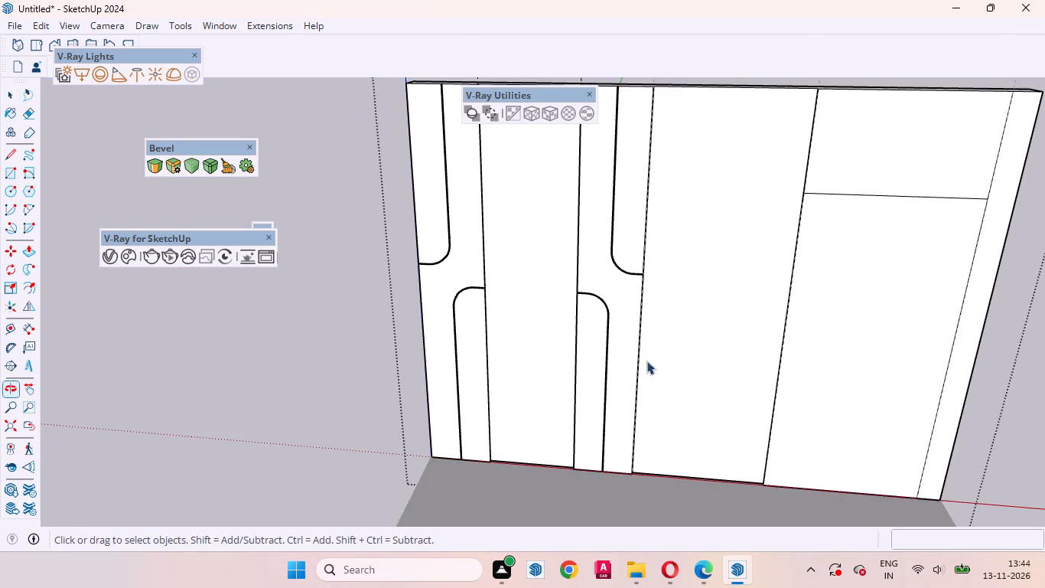
pyautogui.scroll(-9, 643, 371)
pyautogui.click(809, 194)
pyautogui.moveTo(886, 194); pyautogui.dragTo(302, 58)
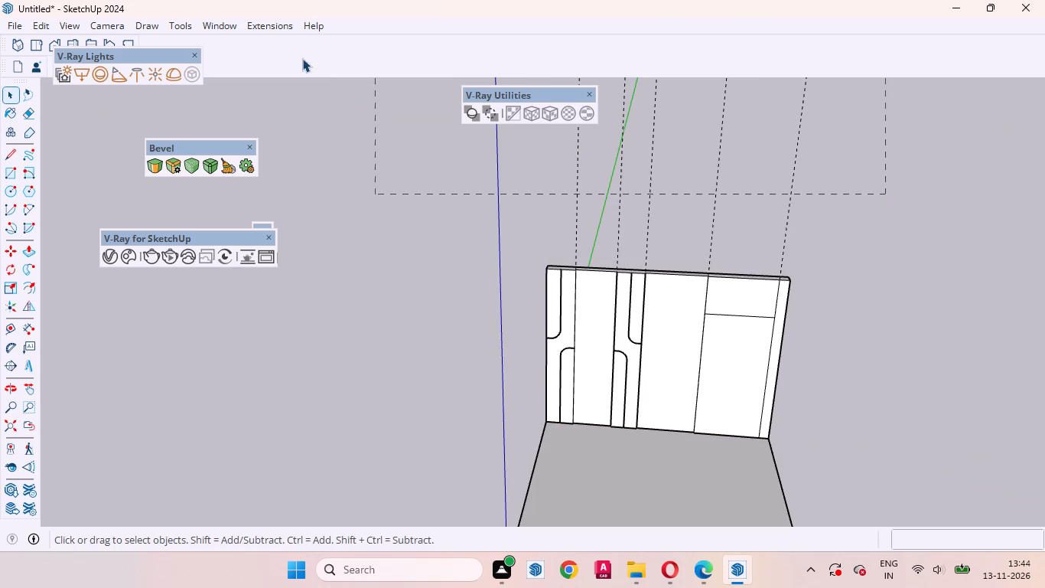
pyautogui.moveTo(302, 58); pyautogui.dragTo(301, 57)
pyautogui.click(676, 195)
pyautogui.moveTo(828, 201); pyautogui.dragTo(647, 96)
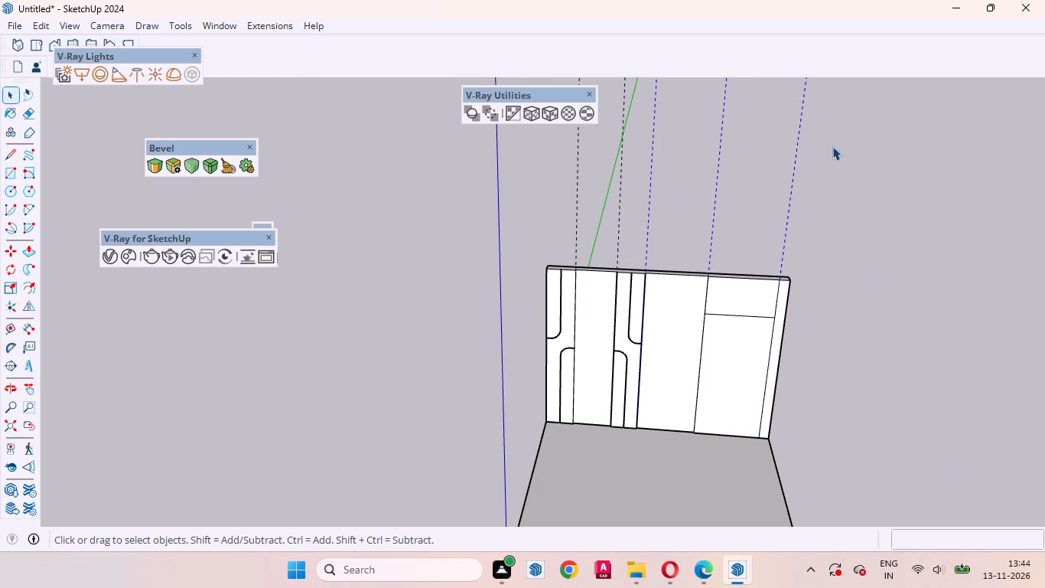
pyautogui.press('Delete')
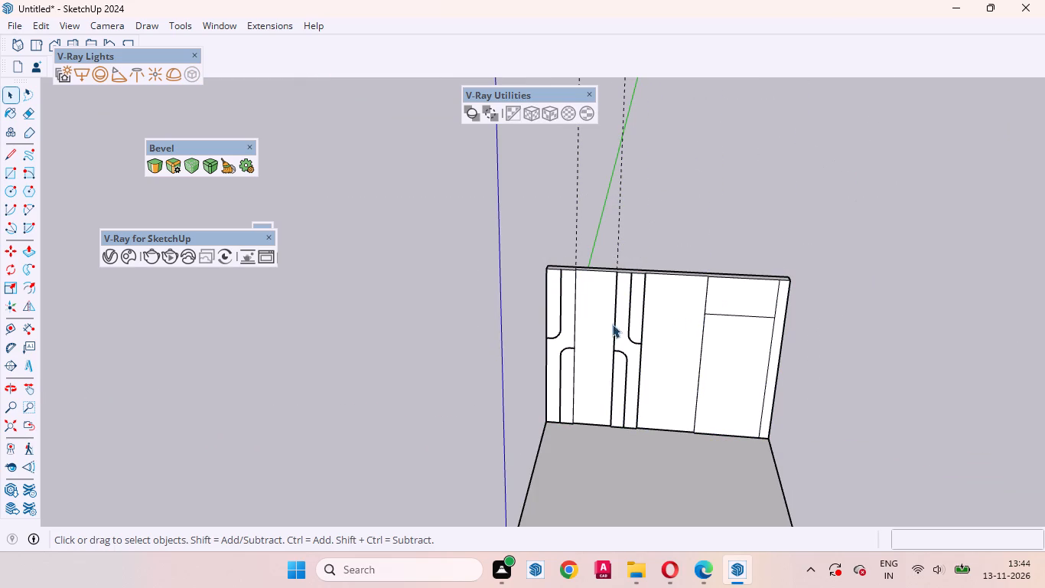
# Open the back wall group, delete the two remaining vertical guides beside the middle panel, and close the group.
pyautogui.doubleClick(600, 325)
pyautogui.moveTo(822, 181); pyautogui.dragTo(201, 119)
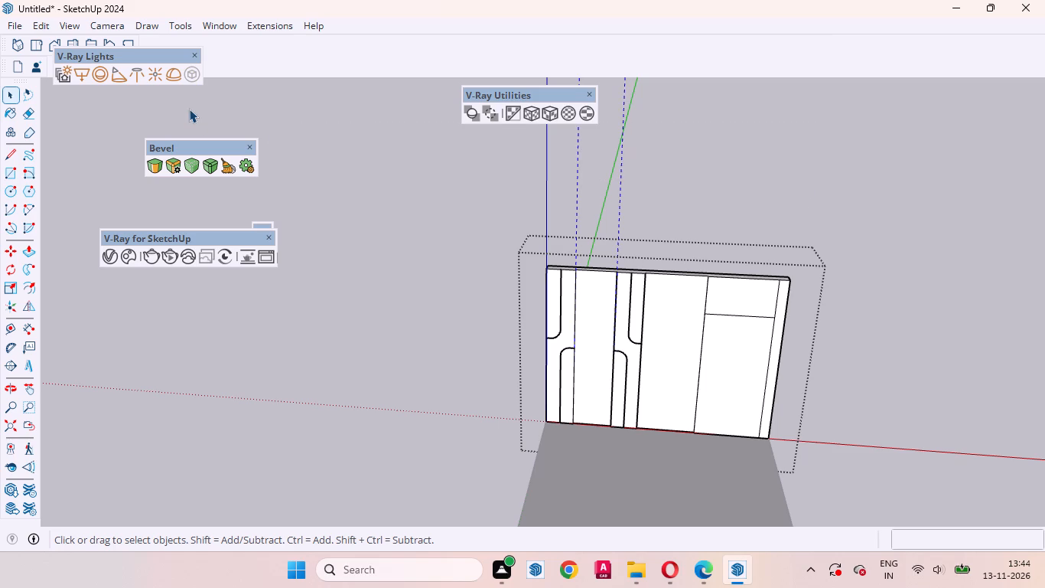
pyautogui.press('Delete')
pyautogui.click(624, 198)
# Select the whole back wall group.
pyautogui.moveTo(720, 339); pyautogui.dragTo(686, 268, button='middle')
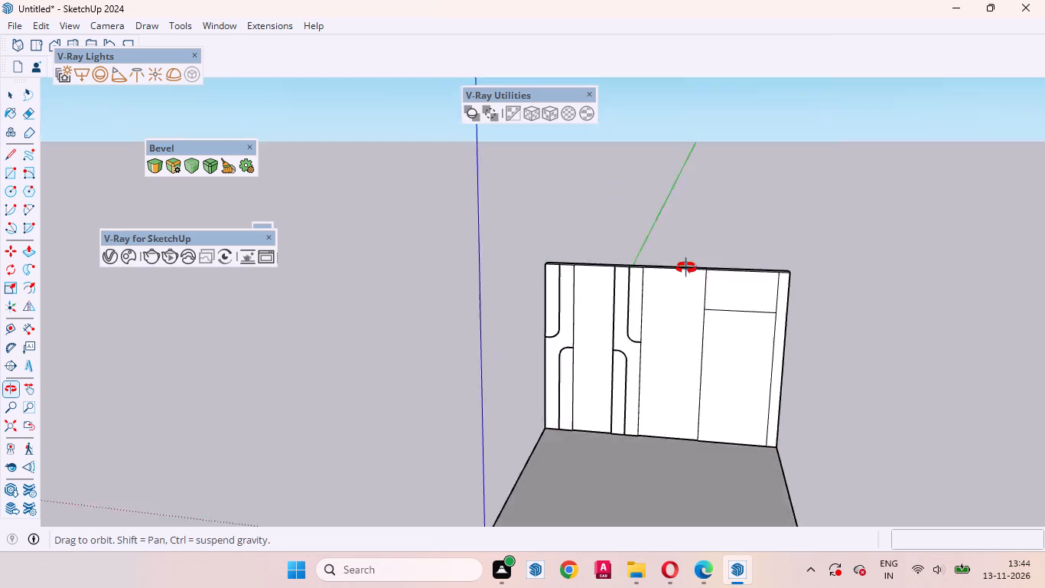
pyautogui.moveTo(686, 268); pyautogui.dragTo(653, 255, button='middle')
pyautogui.scroll(1, 653, 256)
pyautogui.click(715, 357)
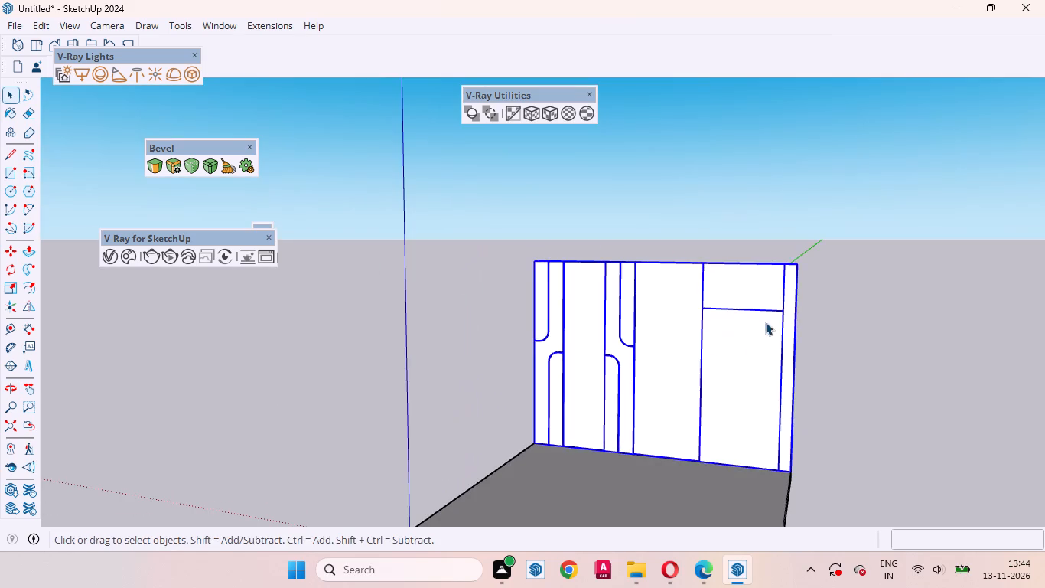
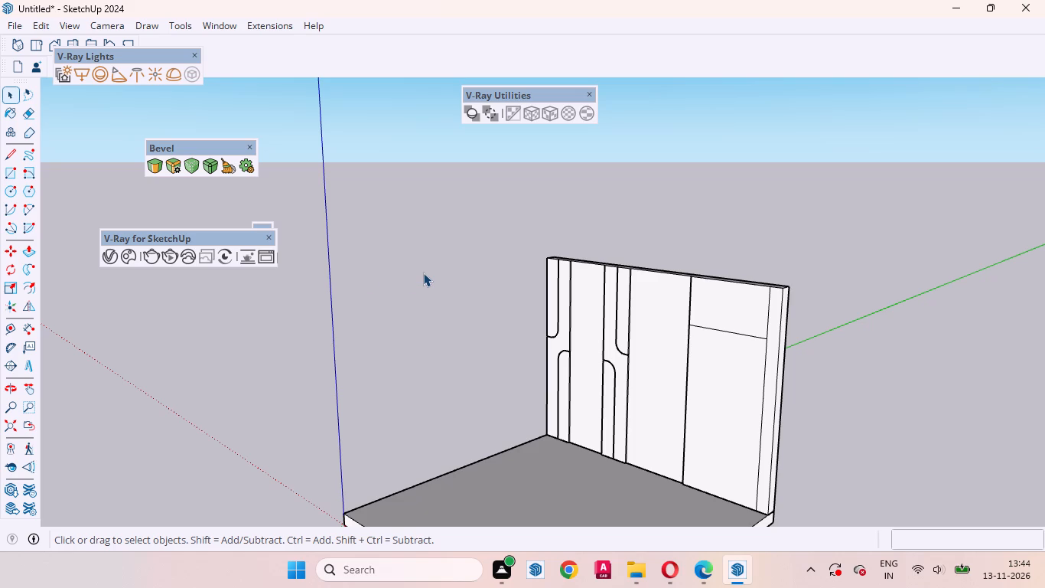
# Examine the back wall's round-cornered panels and plain panels up close and from several angles.
pyautogui.scroll(3, 473, 361)
pyautogui.scroll(2, 633, 446)
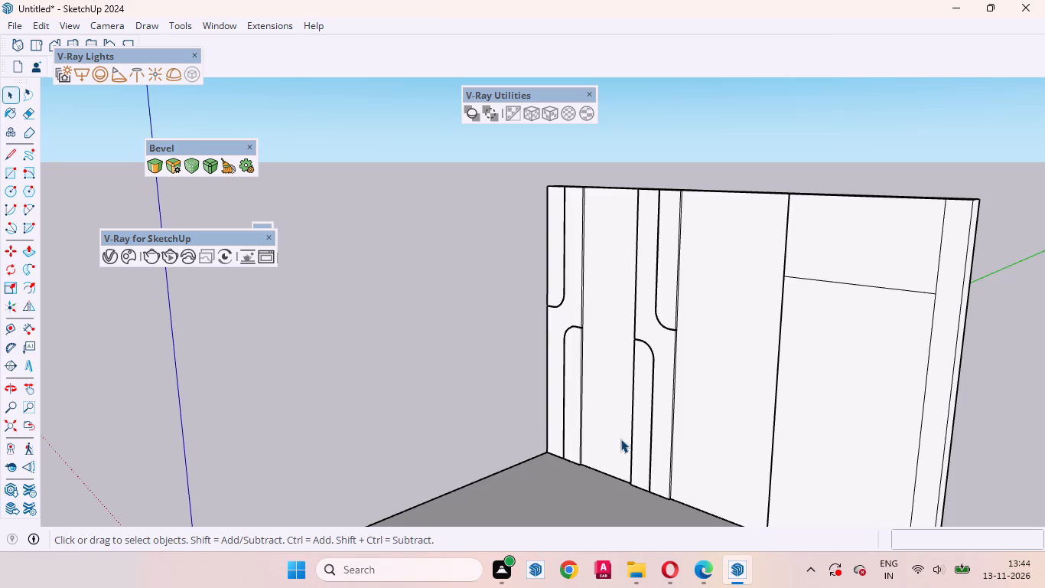
pyautogui.scroll(4, 628, 432)
pyautogui.moveTo(627, 442); pyautogui.dragTo(721, 448, button='middle')
pyautogui.scroll(1, 627, 442)
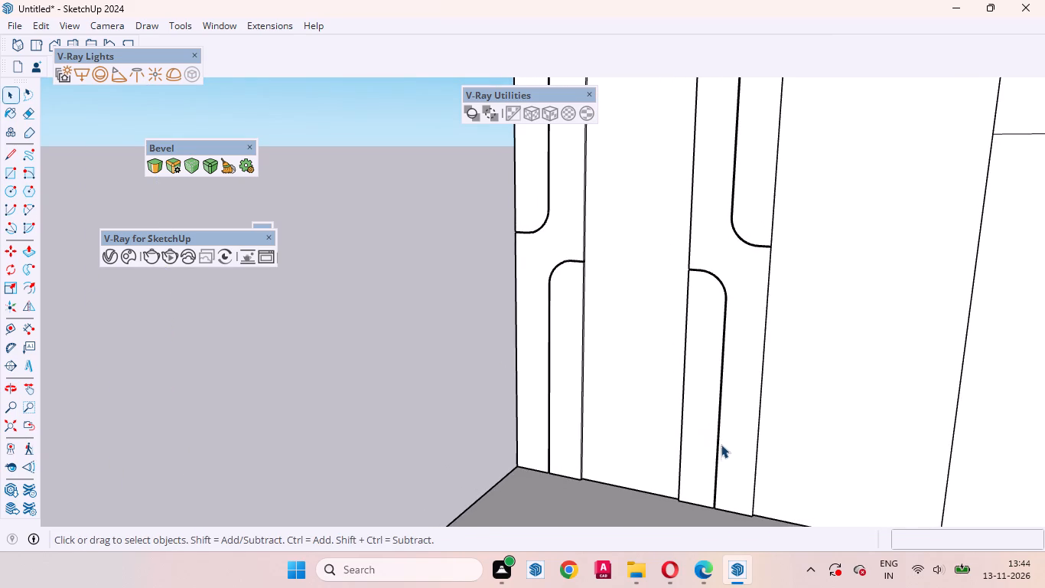
pyautogui.scroll(7, 727, 431)
pyautogui.moveTo(720, 429); pyautogui.dragTo(787, 453, button='middle')
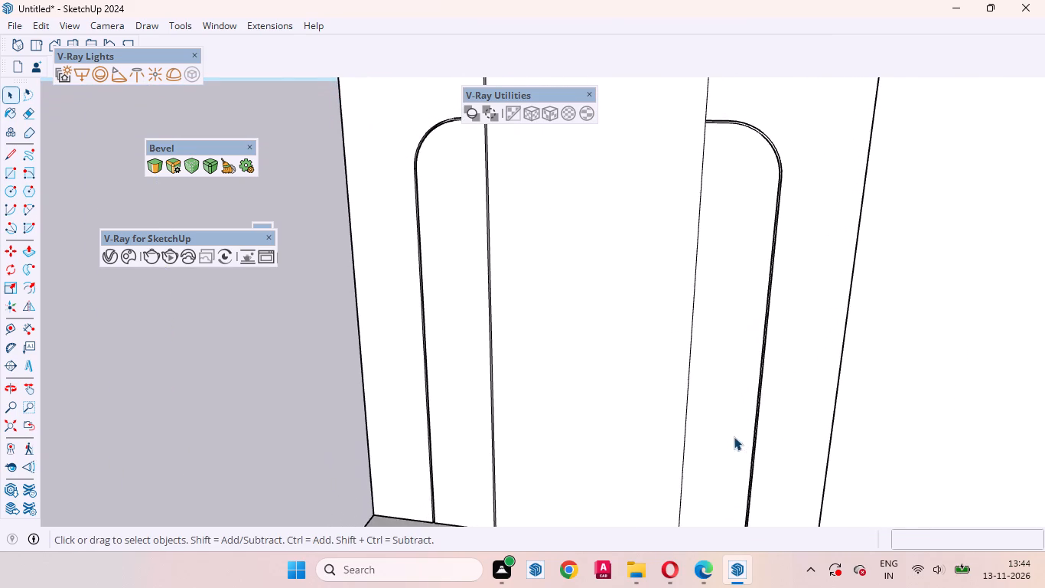
pyautogui.scroll(2, 734, 436)
pyautogui.scroll(-7, 723, 430)
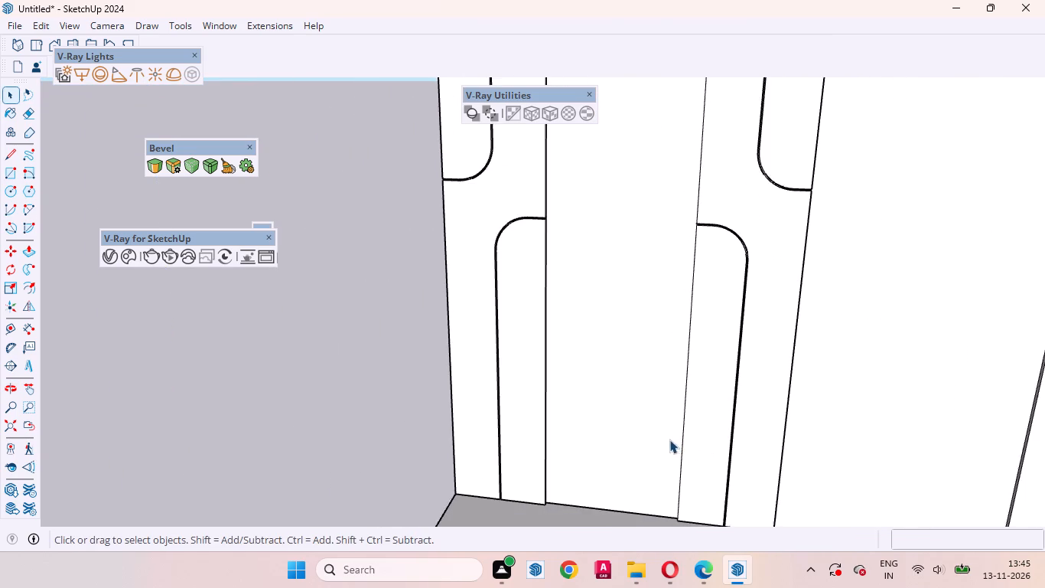
pyautogui.scroll(-3, 669, 439)
pyautogui.scroll(2, 742, 442)
pyautogui.scroll(-8, 578, 411)
pyautogui.moveTo(718, 433); pyautogui.dragTo(399, 505, button='middle')
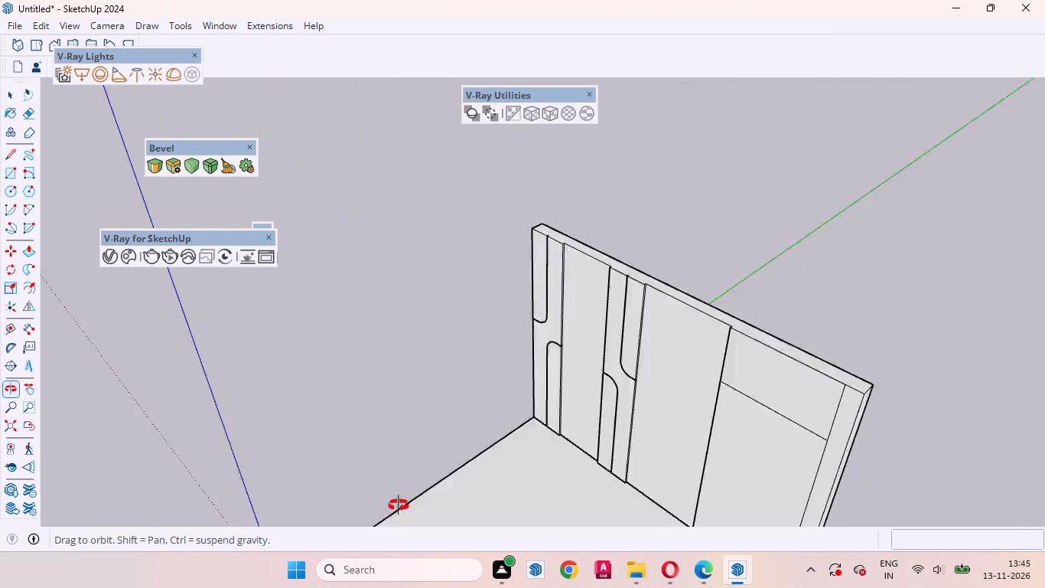
pyautogui.moveTo(399, 505); pyautogui.dragTo(608, 414, button='middle')
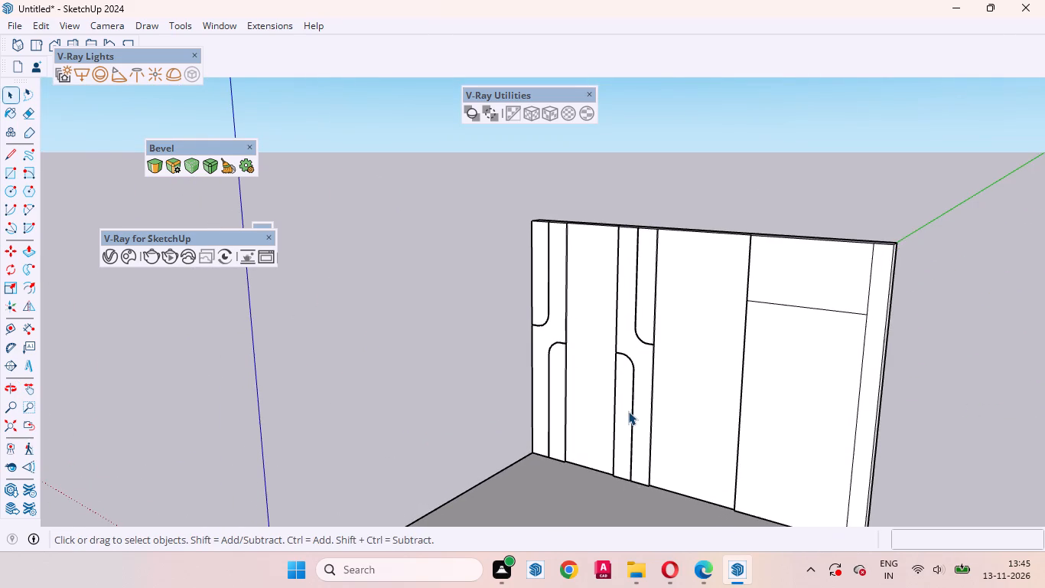
pyautogui.scroll(-2, 660, 438)
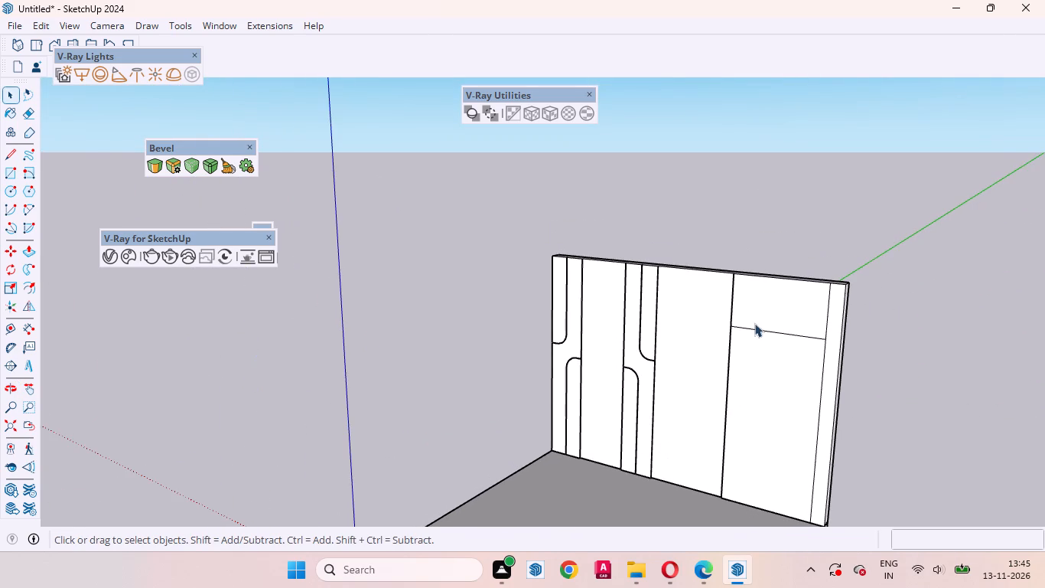
# Place a horizontal guide 10" below the top edge of the wide plain panel beside the opening.
pyautogui.scroll(2, 730, 291)
pyautogui.moveTo(712, 305); pyautogui.dragTo(610, 335, button='middle')
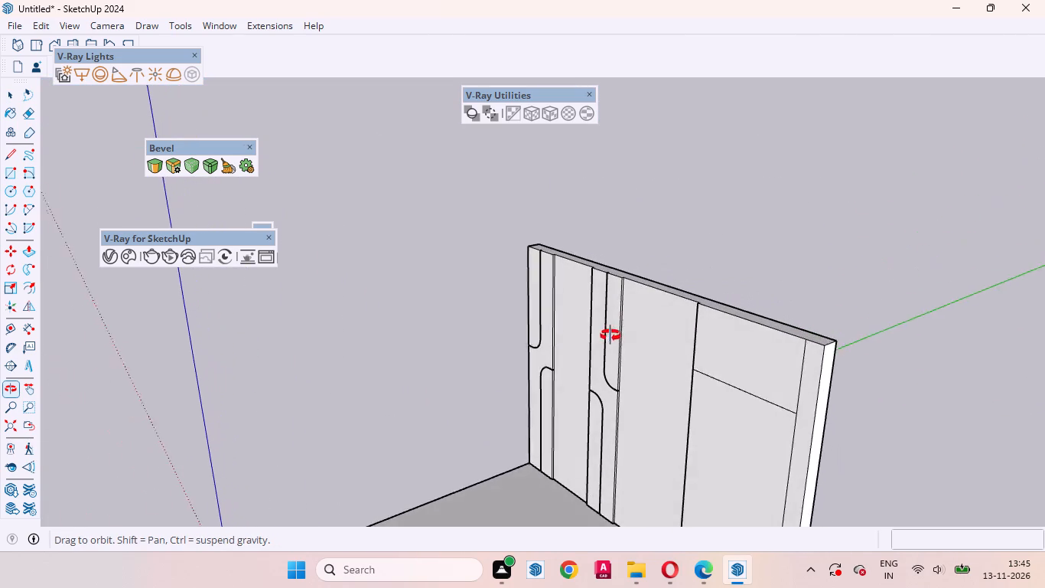
pyautogui.moveTo(610, 335); pyautogui.dragTo(613, 327, button='middle')
pyautogui.scroll(1, 615, 325)
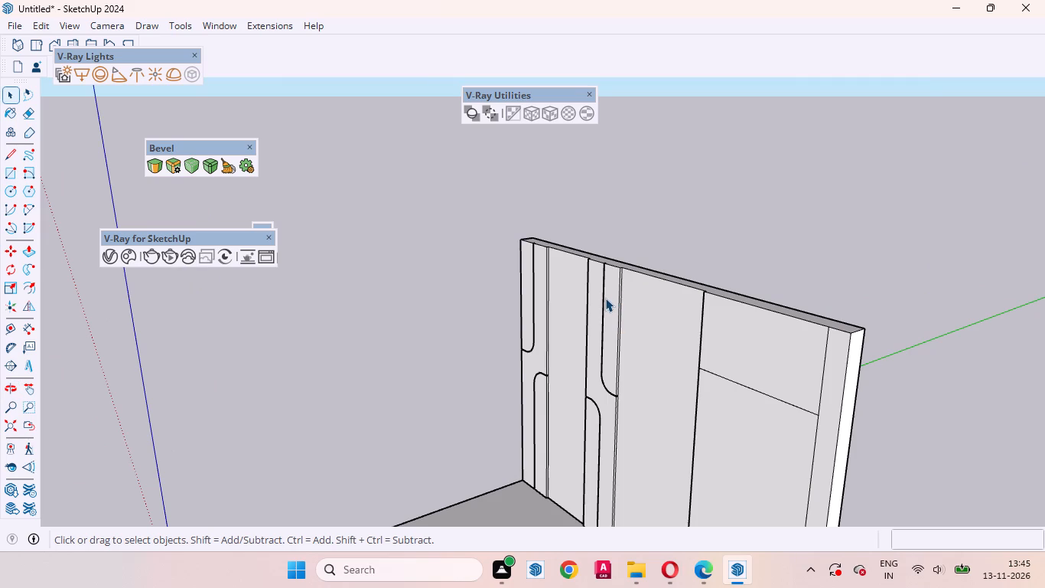
pyautogui.scroll(3, 621, 292)
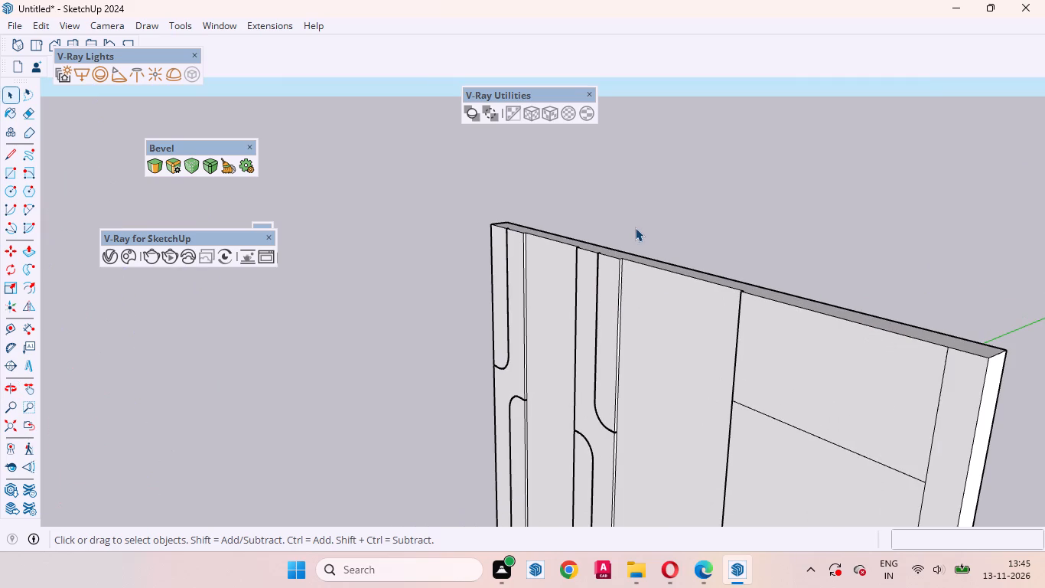
pyautogui.press('t')
pyautogui.scroll(7, 629, 263)
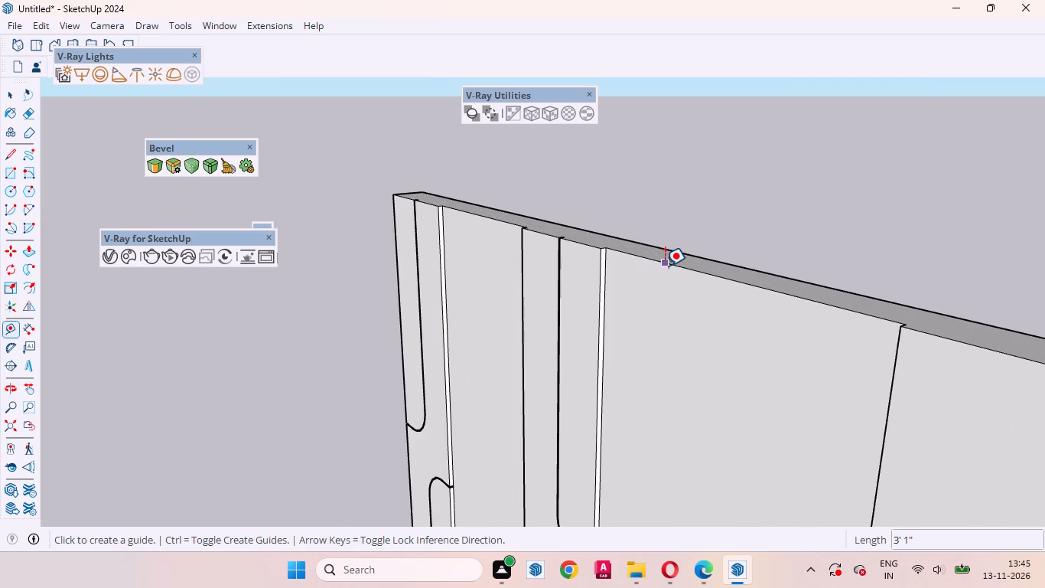
pyautogui.click(666, 265)
pyautogui.press('1')
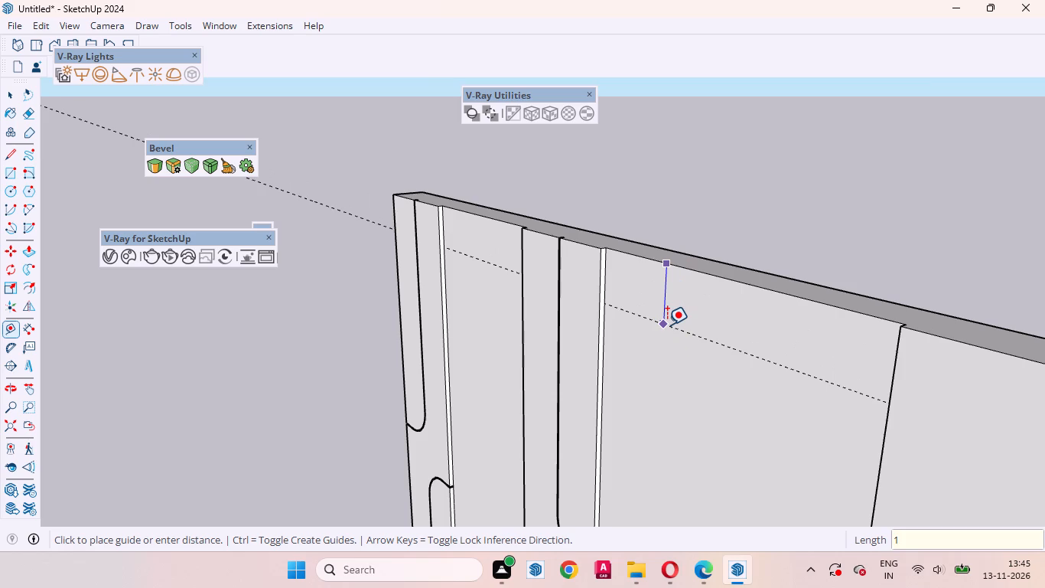
pyautogui.press('0')
pyautogui.press('Return')
# Place a second horizontal guide 2" below the first guide on the wide plain panel.
pyautogui.scroll(-3, 694, 242)
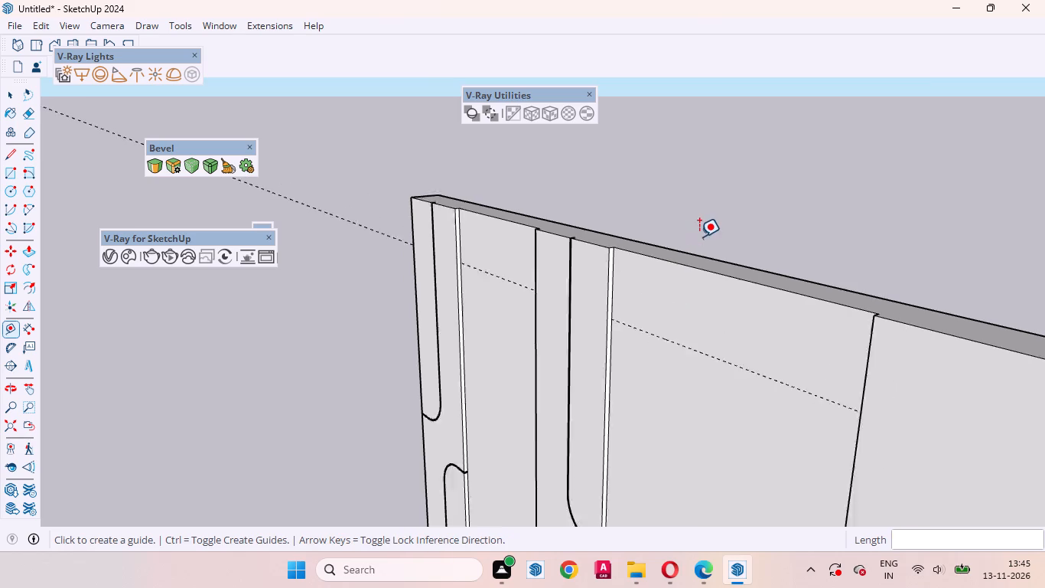
pyautogui.scroll(-4, 699, 237)
pyautogui.scroll(6, 679, 338)
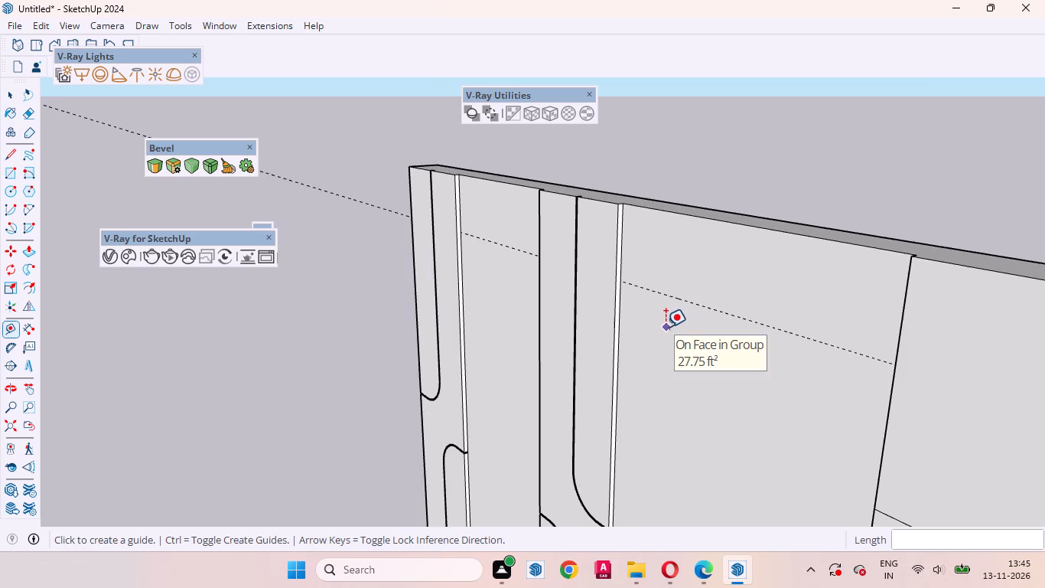
pyautogui.scroll(3, 659, 309)
pyautogui.click(666, 292)
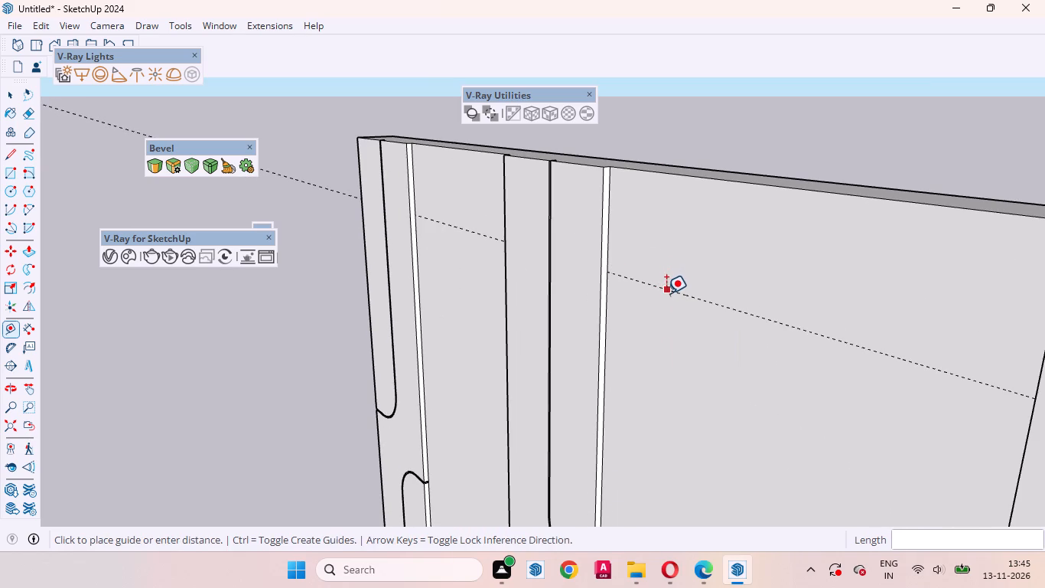
pyautogui.press('2')
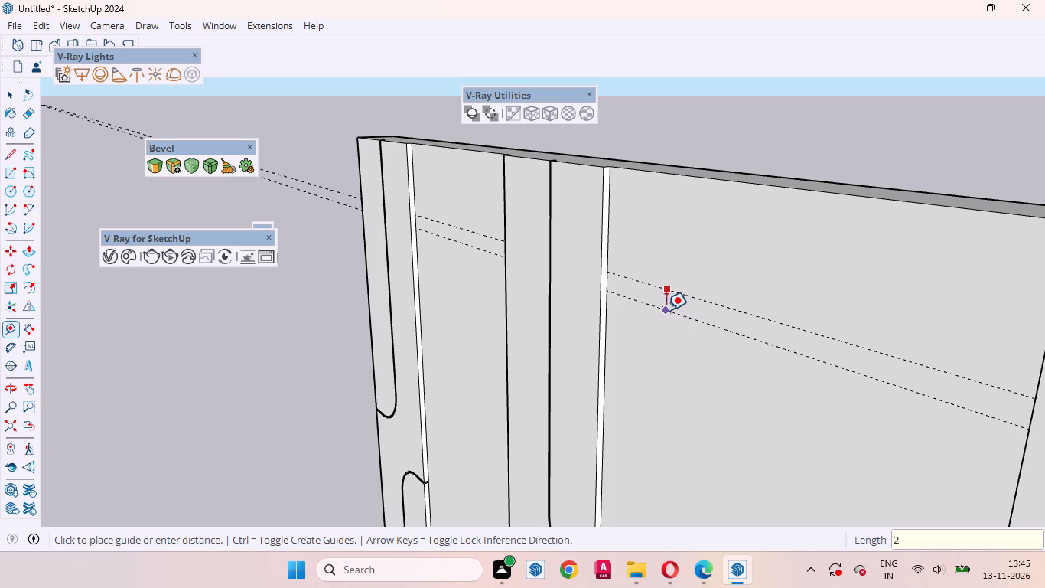
pyautogui.press('Return')
pyautogui.scroll(1, 708, 256)
pyautogui.scroll(-9, 708, 256)
pyautogui.moveTo(700, 304); pyautogui.dragTo(783, 289, button='middle')
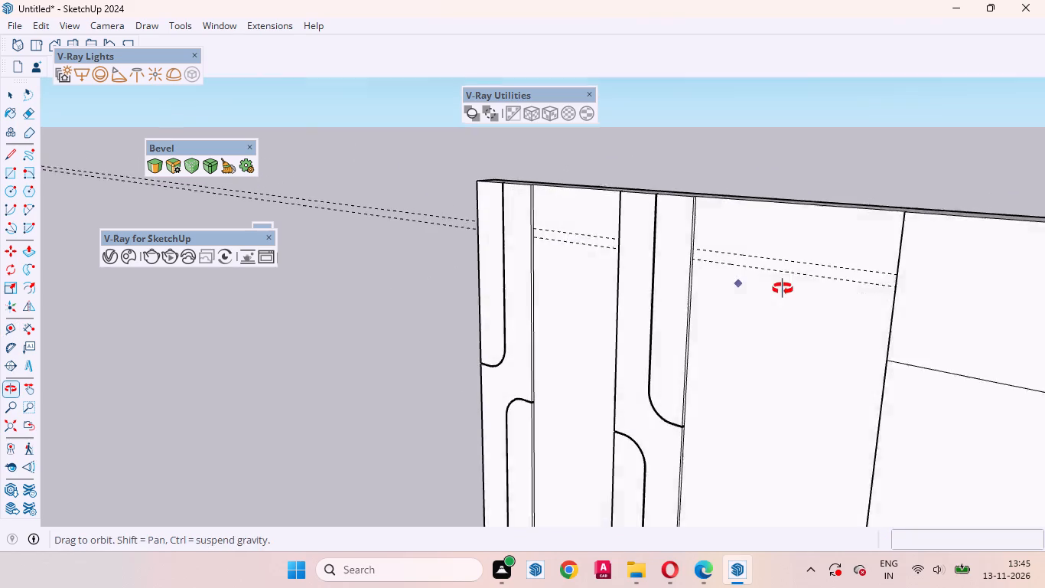
pyautogui.moveTo(783, 289); pyautogui.dragTo(784, 289, button='middle')
pyautogui.press('space')
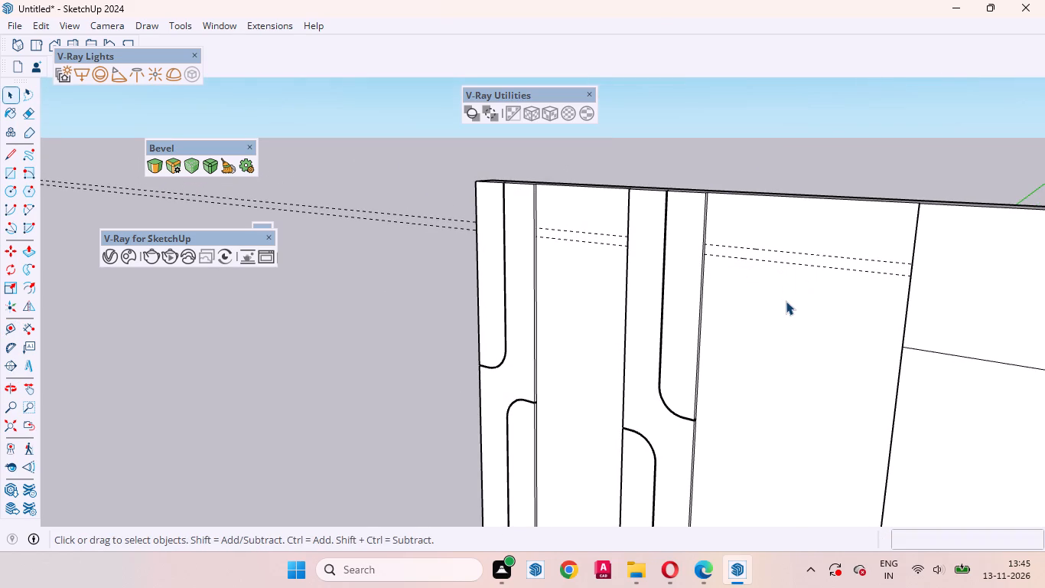
# Place a vertical guide 1" inside the wide plain panel's edge next to the round-cornered panel.
pyautogui.scroll(3, 692, 217)
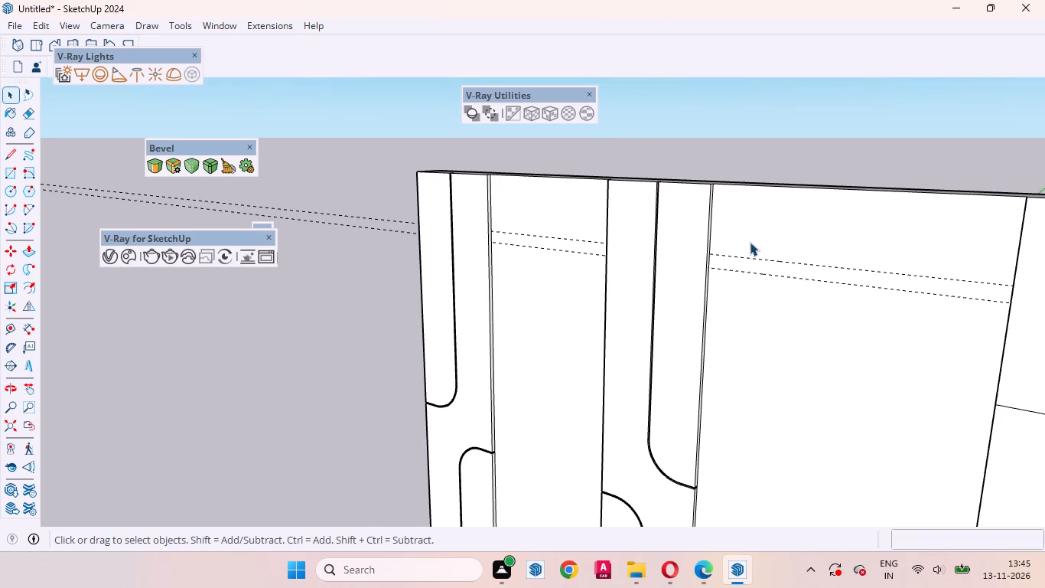
pyautogui.moveTo(750, 239); pyautogui.dragTo(797, 239, button='middle')
pyautogui.scroll(3, 757, 246)
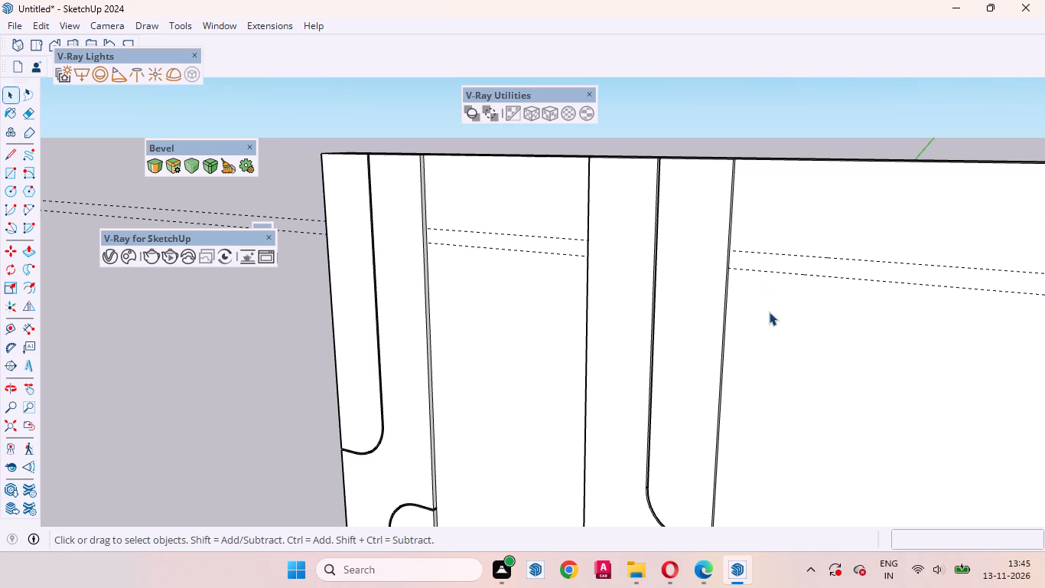
pyautogui.scroll(6, 746, 240)
pyautogui.press('t')
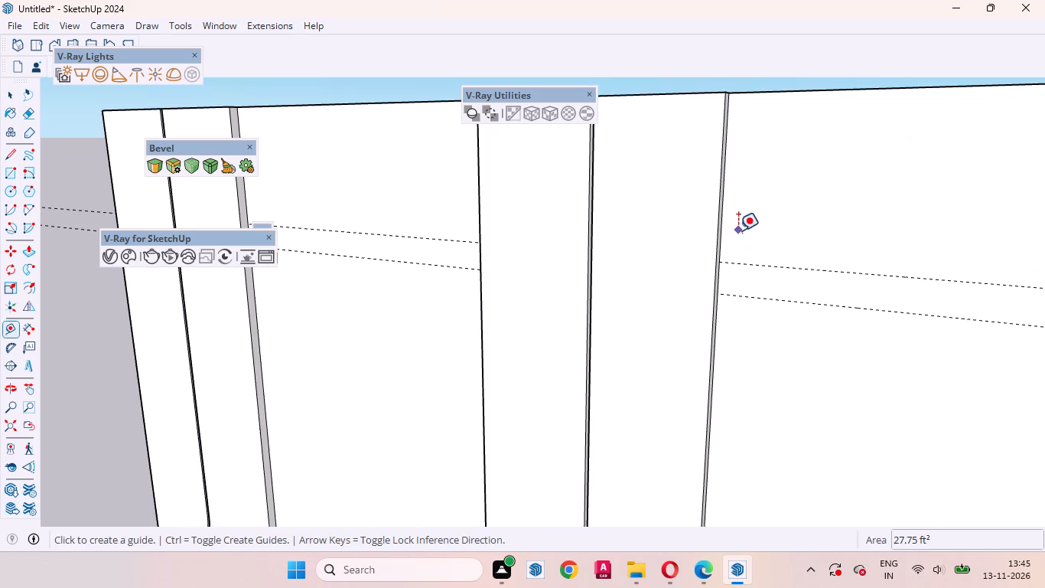
pyautogui.scroll(4, 738, 230)
pyautogui.click(718, 194)
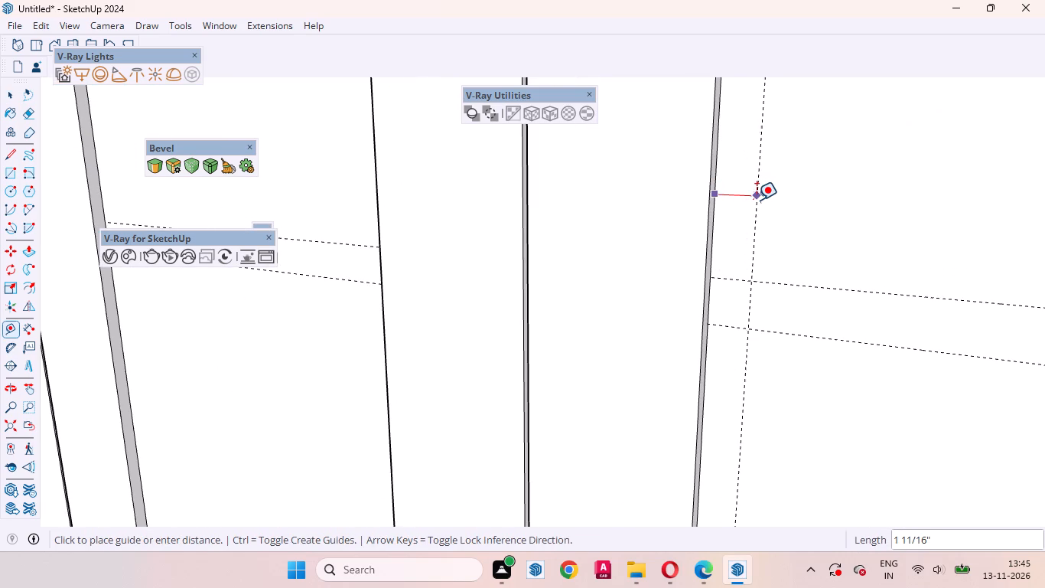
pyautogui.press('1')
pyautogui.press('Return')
# Place a vertical guide 1" inside the wide plain panel's other edge, on the opening side.
pyautogui.scroll(-7, 732, 207)
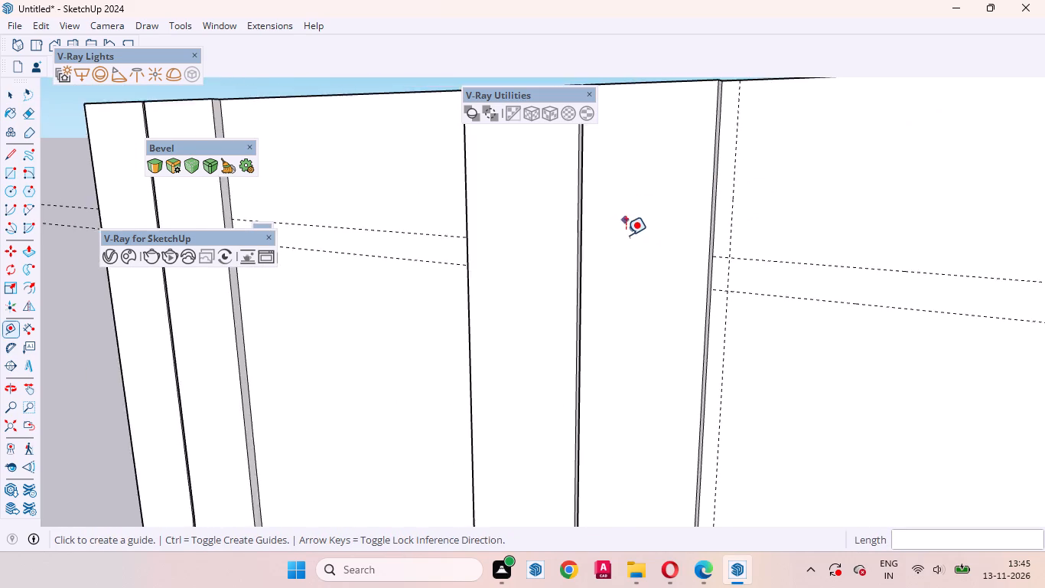
pyautogui.scroll(-15, 626, 235)
pyautogui.moveTo(727, 312); pyautogui.dragTo(845, 315, button='middle')
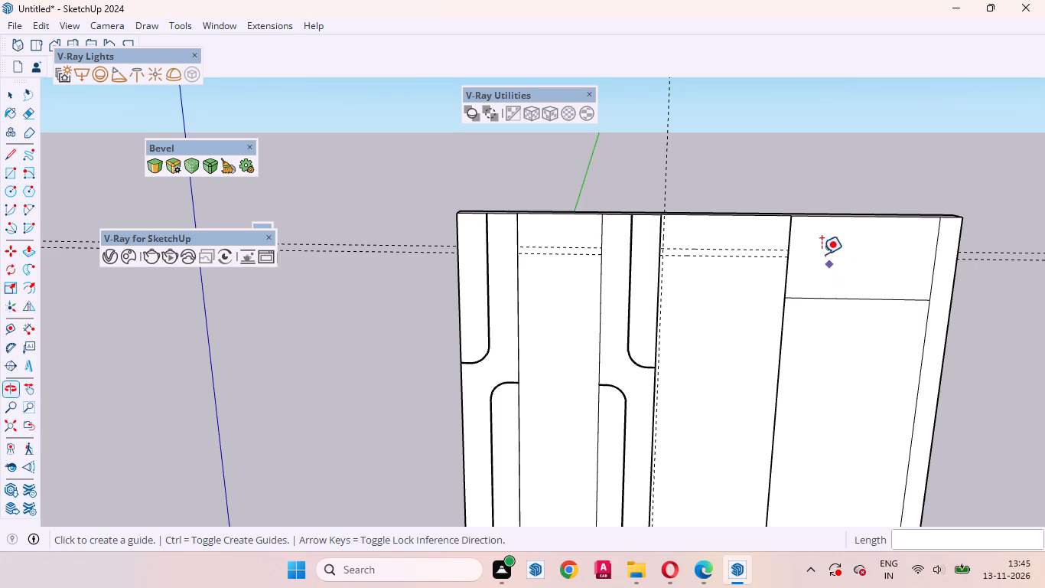
pyautogui.scroll(10, 782, 234)
pyautogui.moveTo(782, 241); pyautogui.dragTo(856, 256, button='middle')
pyautogui.scroll(12, 824, 218)
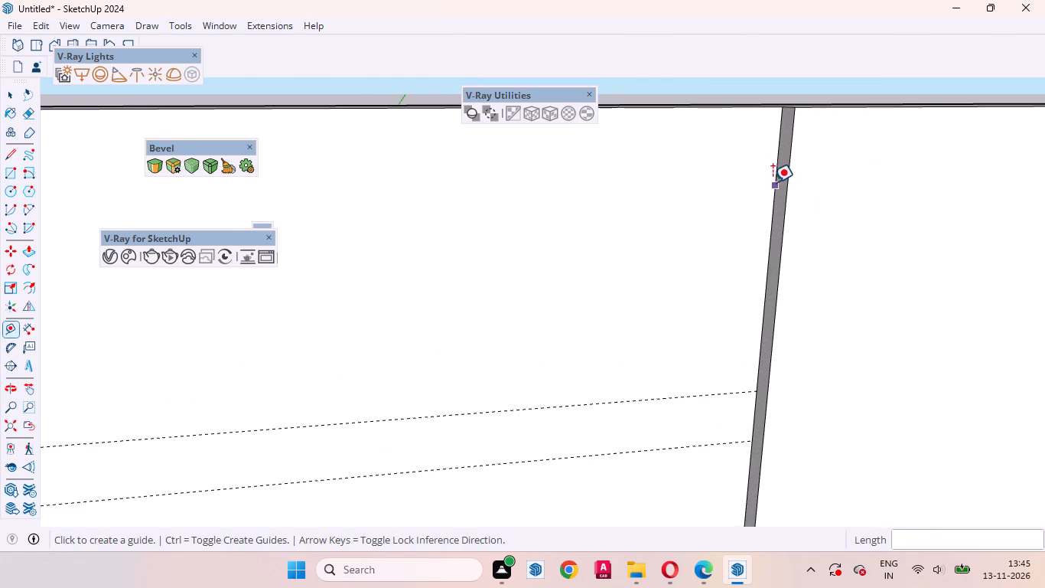
pyautogui.click(773, 179)
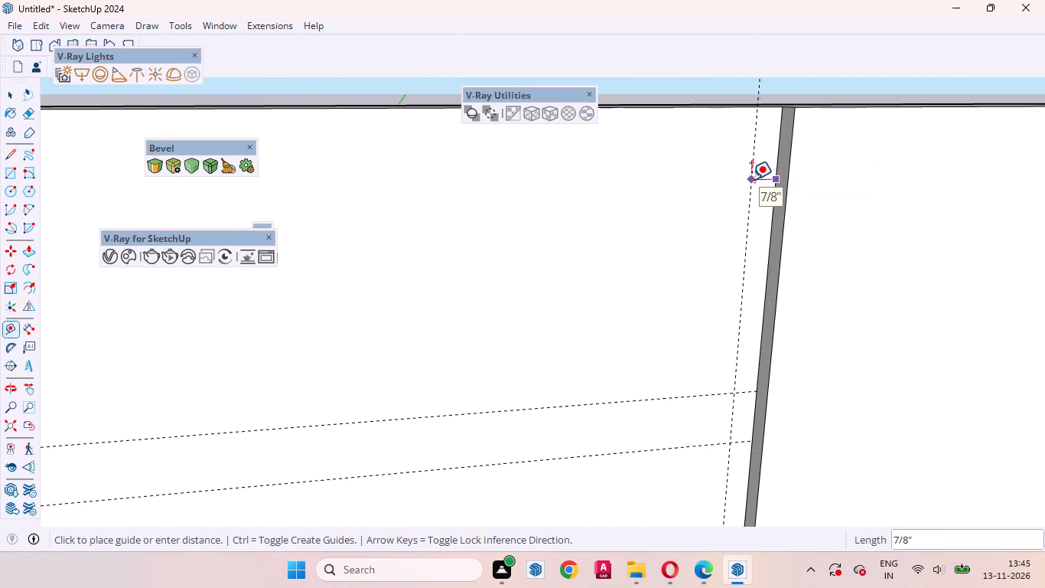
pyautogui.press('1')
pyautogui.press('Return')
pyautogui.press('space')
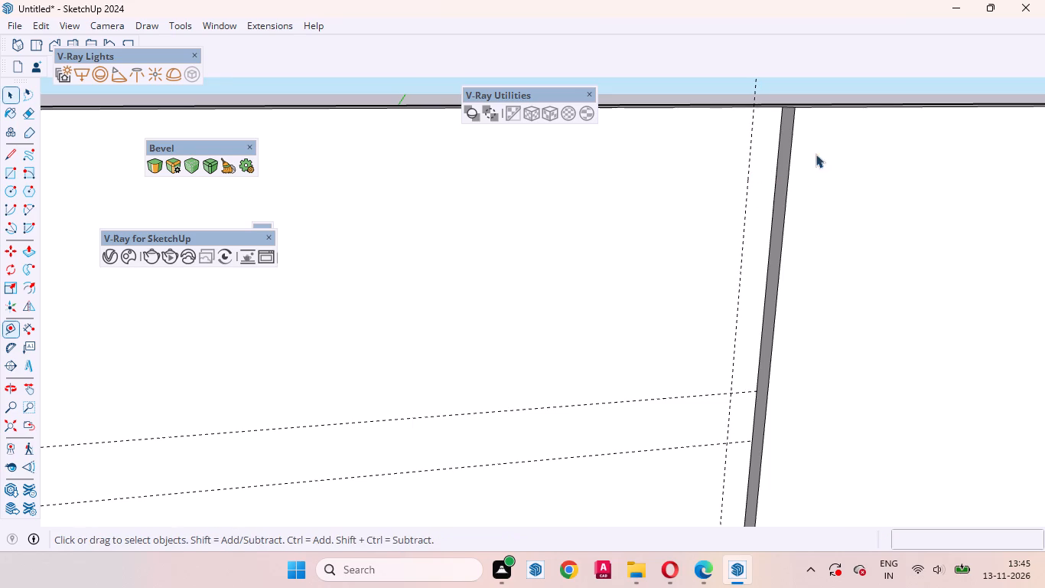
# Draw a 2' 11" line along the upper horizontal guide between the two vertical guides on the wide plain panel.
pyautogui.scroll(-13, 815, 154)
pyautogui.moveTo(483, 308); pyautogui.dragTo(466, 268, button='middle')
pyautogui.scroll(2, 461, 265)
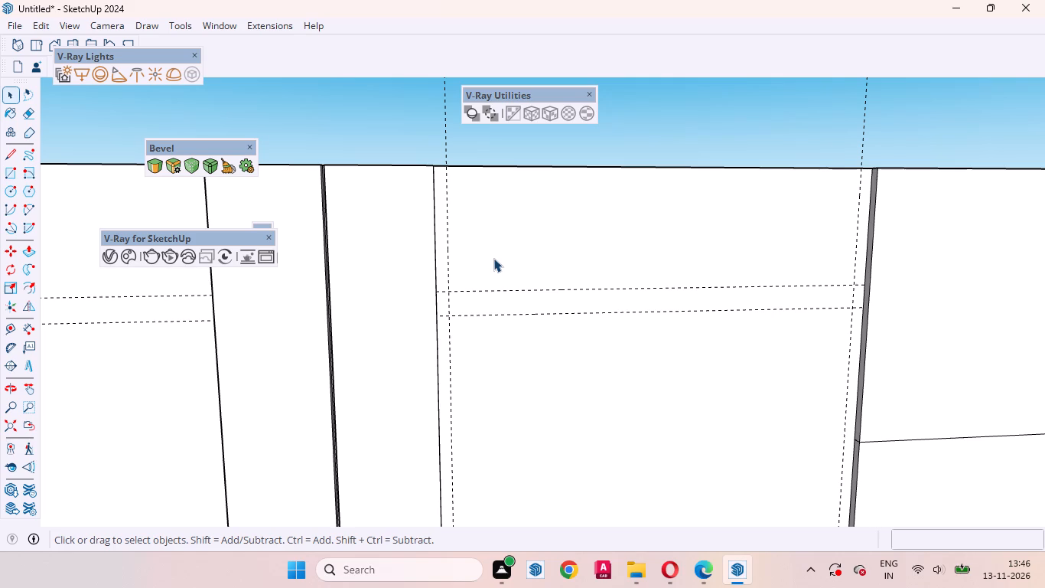
pyautogui.scroll(-6, 546, 276)
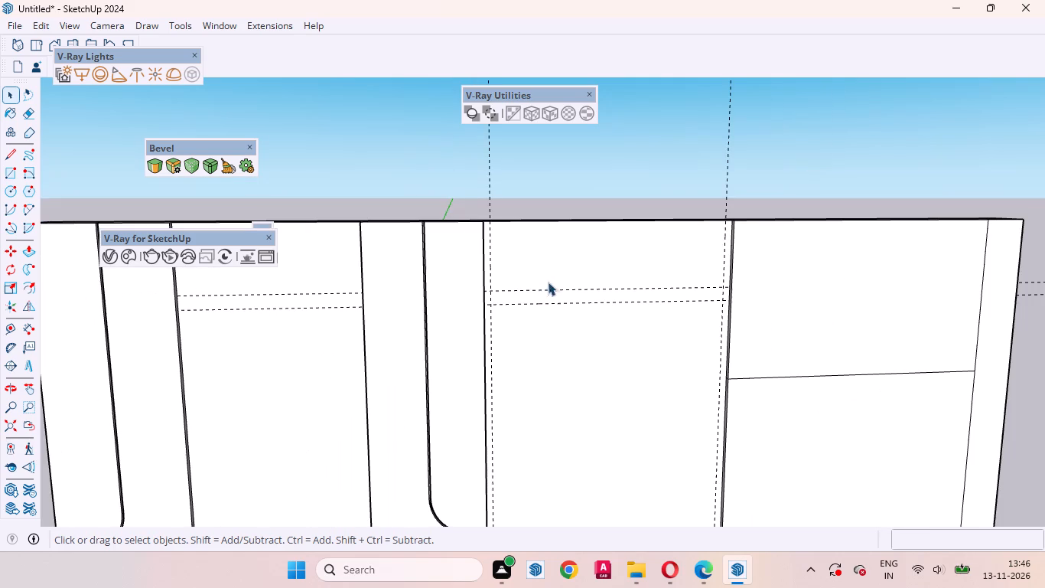
pyautogui.scroll(1, 504, 260)
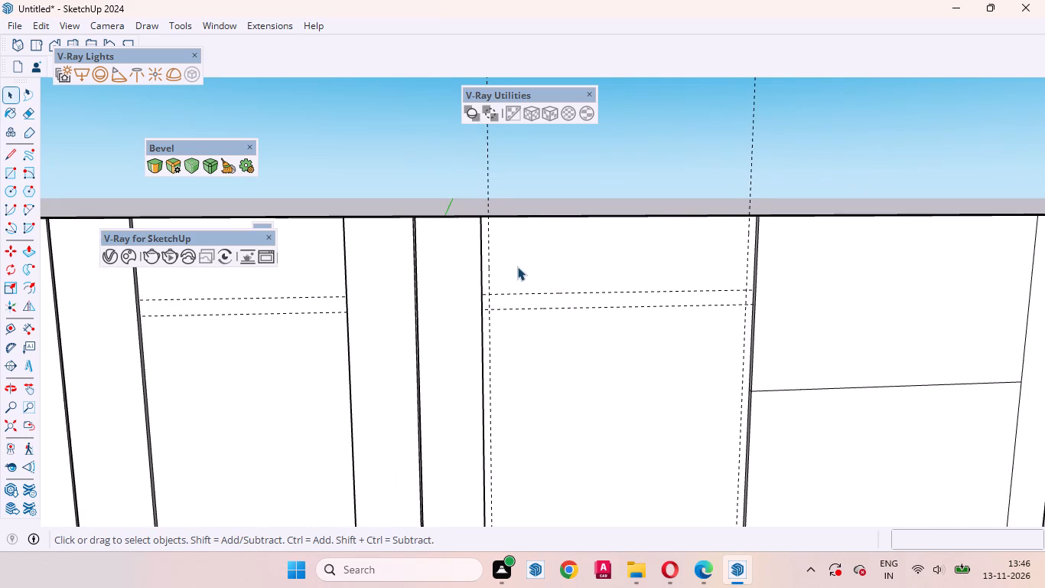
pyautogui.press('l')
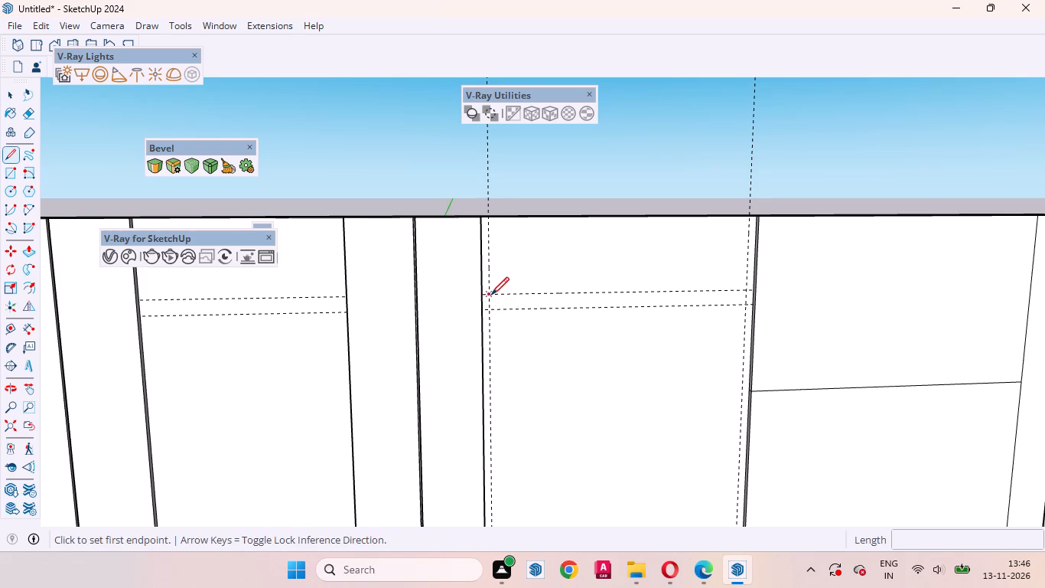
pyautogui.click(491, 294)
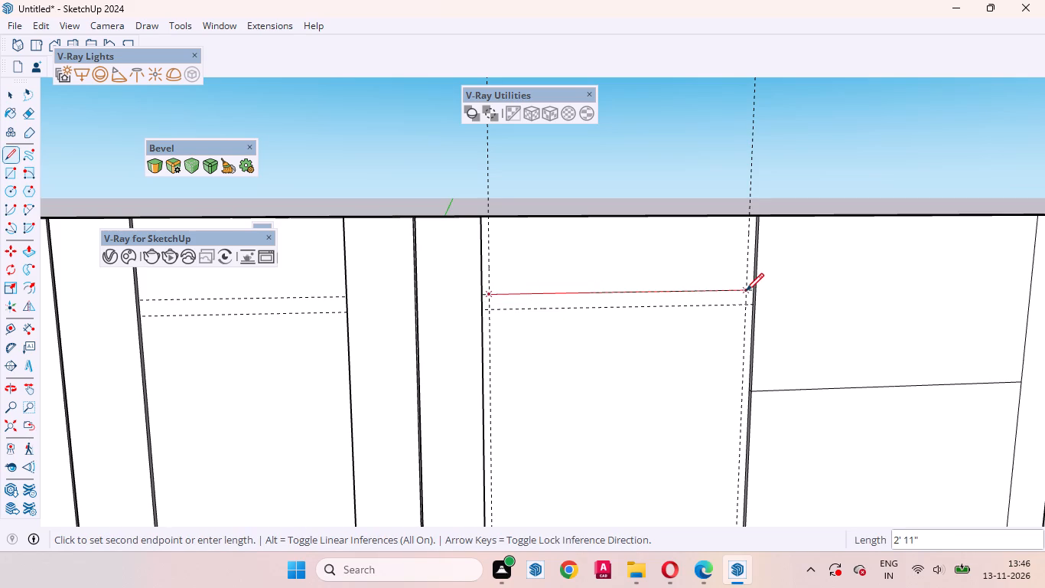
pyautogui.click(746, 290)
pyautogui.press('space')
# Divide the 2' 11" line on the wide plain panel into five equal segments.
pyautogui.rightClick(615, 289)
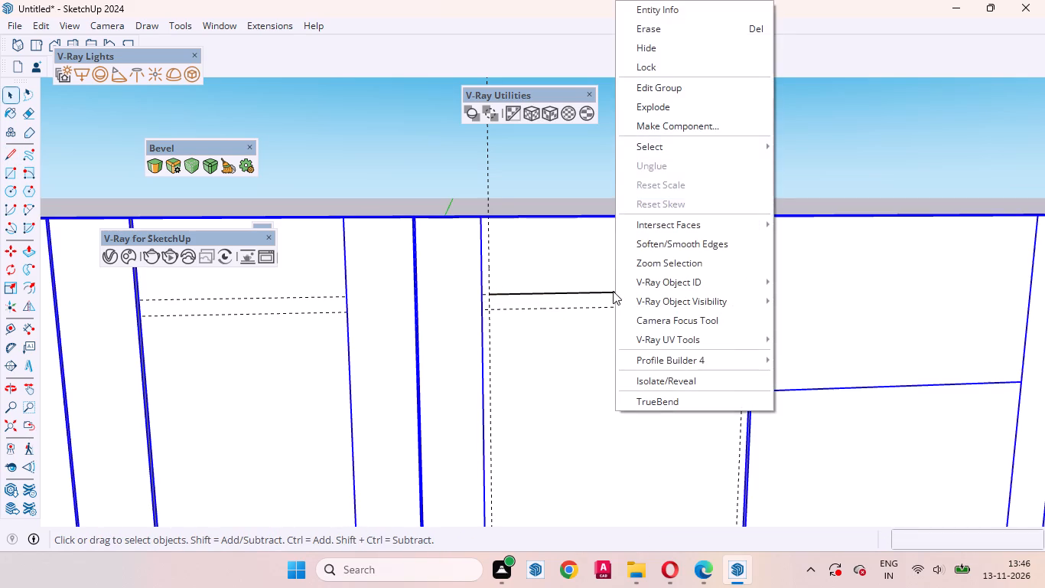
pyautogui.click(604, 292)
pyautogui.rightClick(604, 293)
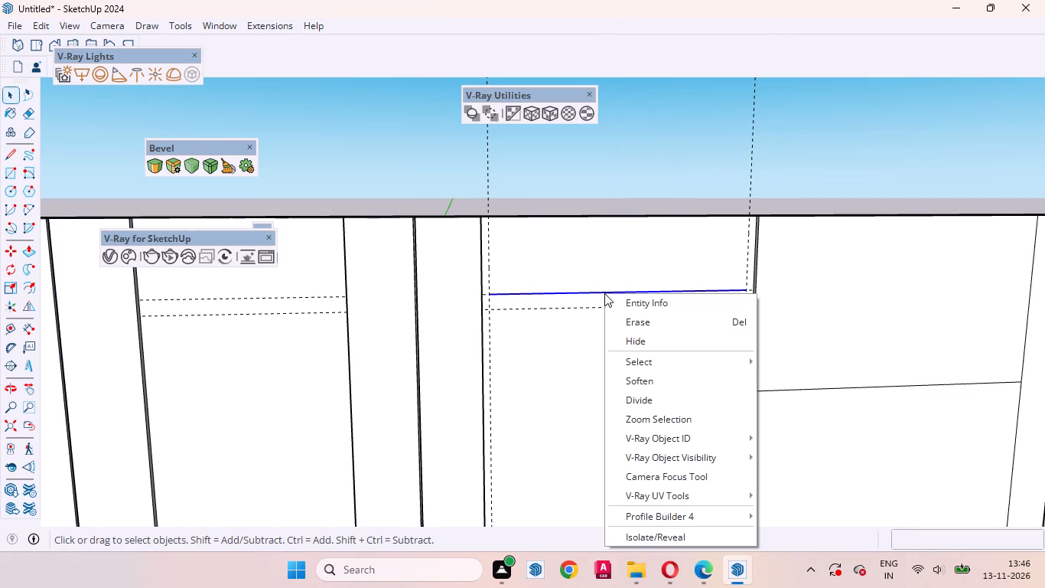
pyautogui.click(646, 403)
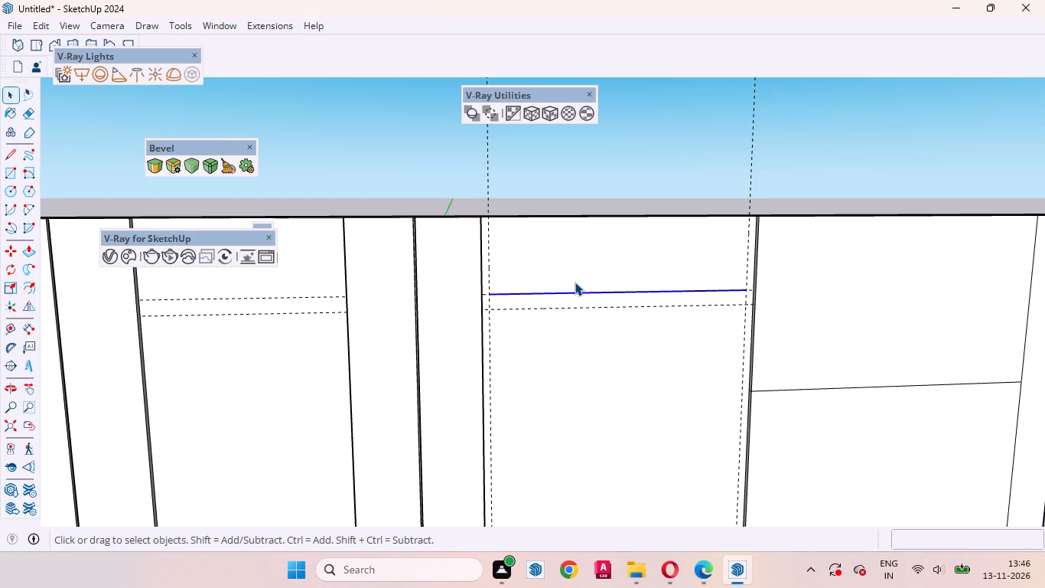
# Place vertical guides upward from the line's four division points, reaching the wide plain panel's top edge.
pyautogui.press('t')
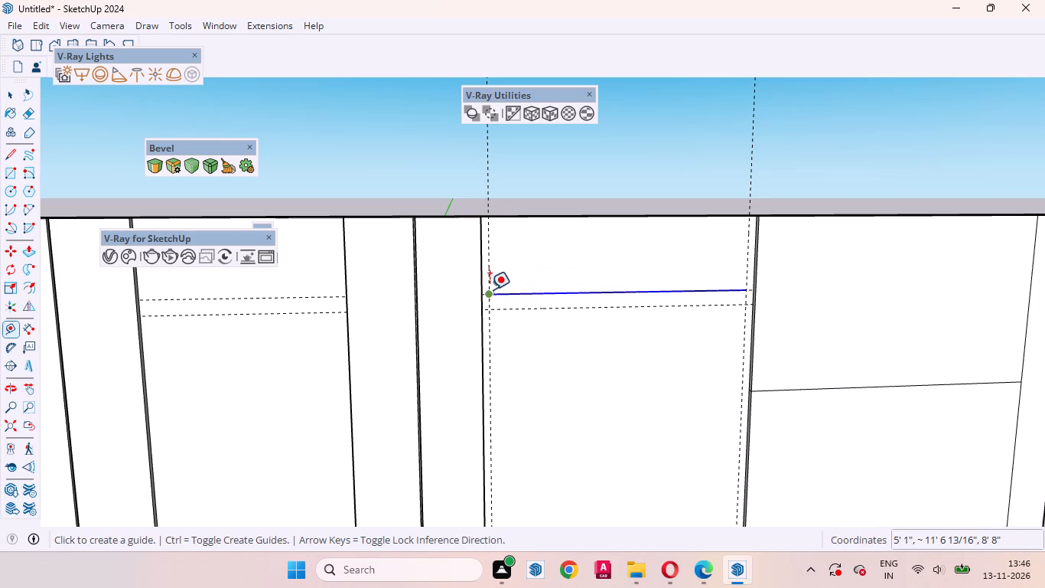
pyautogui.click(539, 292)
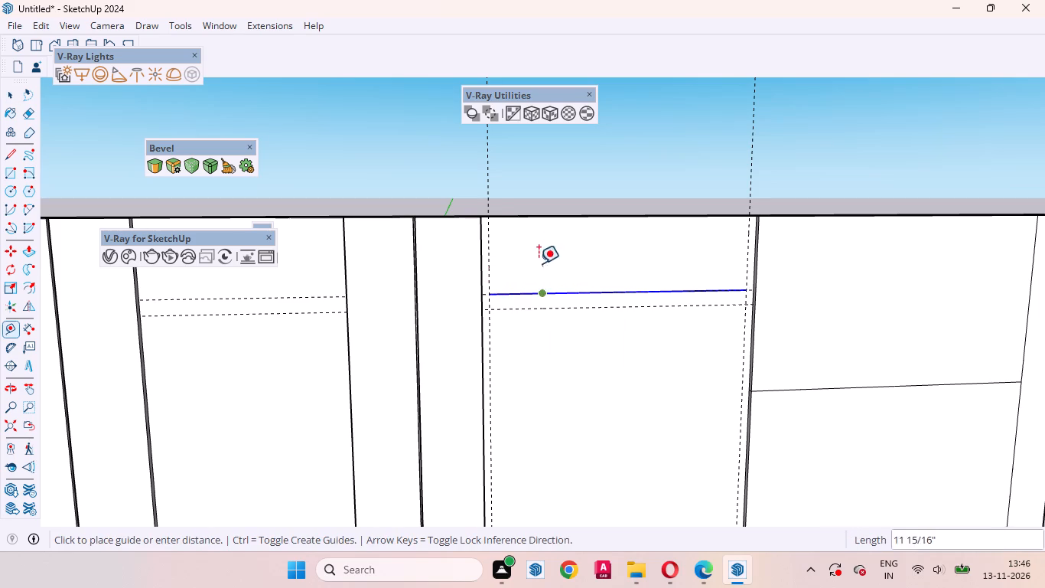
pyautogui.click(539, 214)
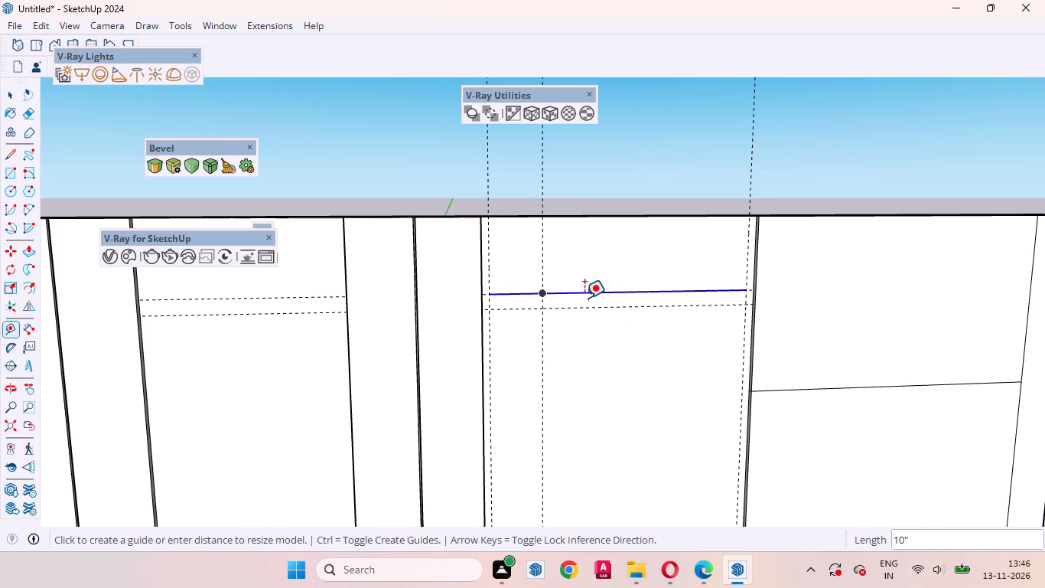
pyautogui.click(593, 291)
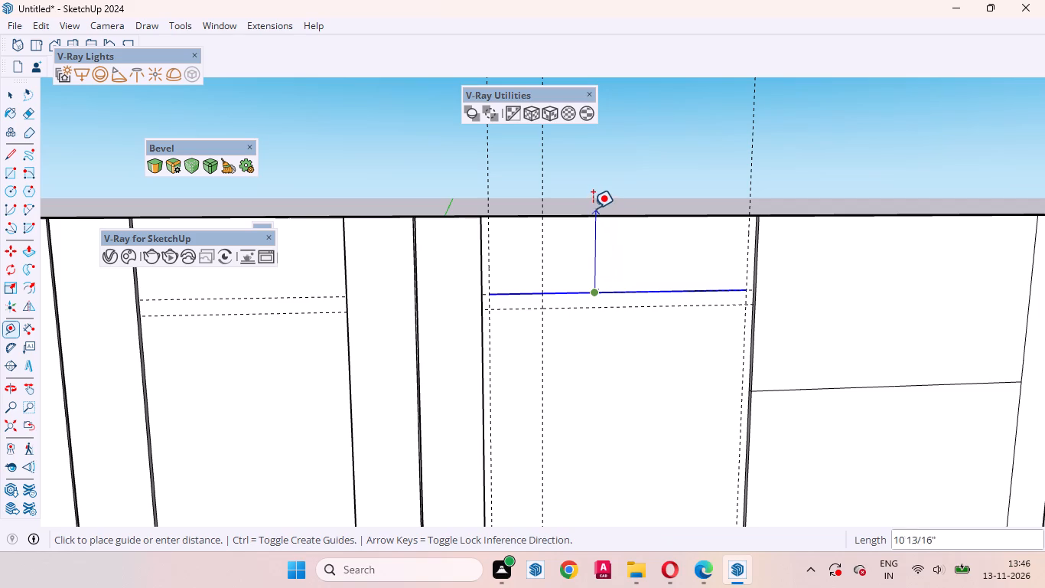
pyautogui.click(594, 206)
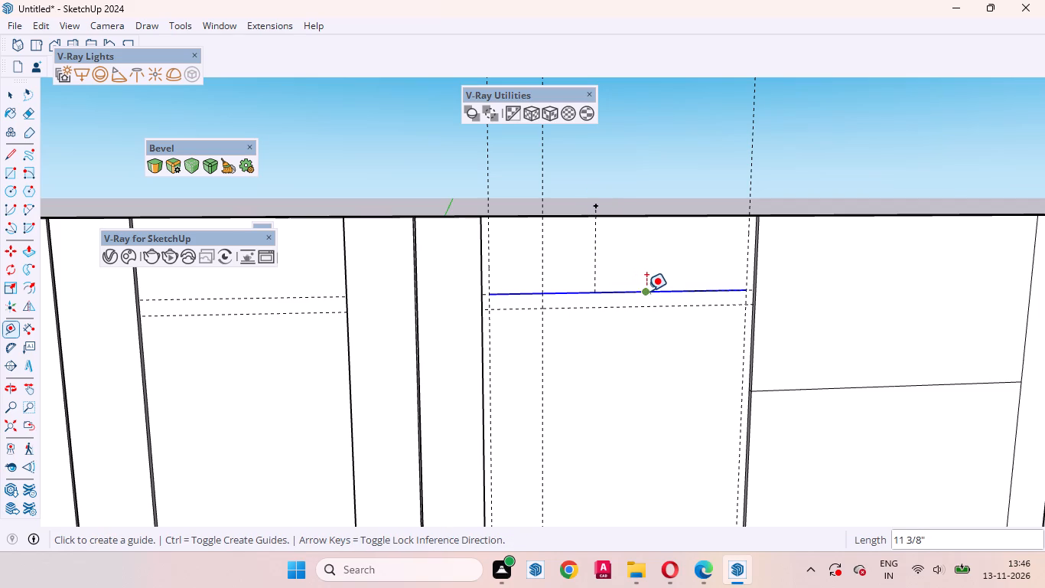
pyautogui.click(646, 291)
pyautogui.click(650, 265)
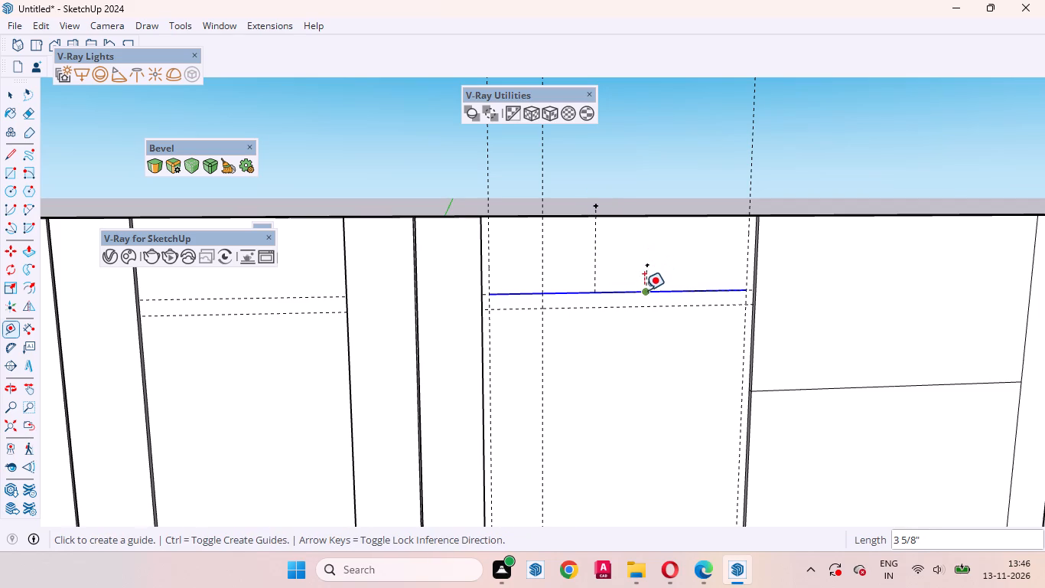
pyautogui.click(696, 291)
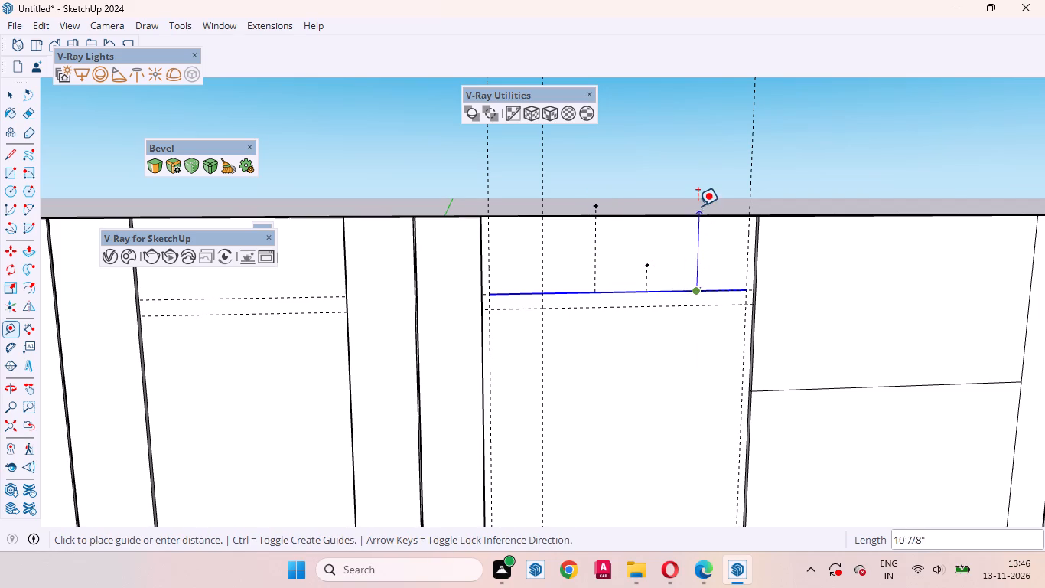
pyautogui.click(698, 205)
pyautogui.moveTo(642, 292); pyautogui.dragTo(642, 283)
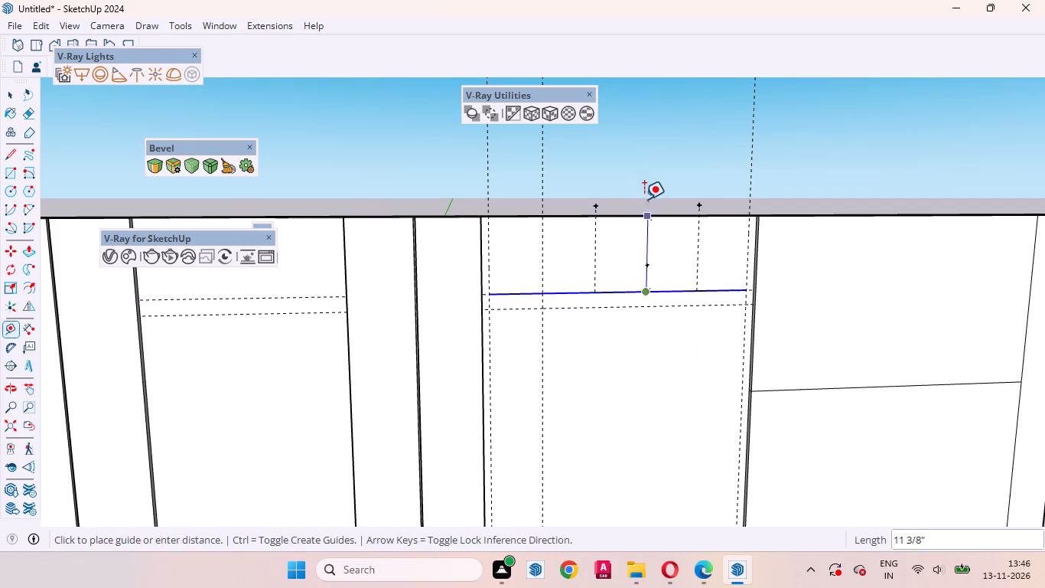
pyautogui.click(644, 191)
pyautogui.press('space')
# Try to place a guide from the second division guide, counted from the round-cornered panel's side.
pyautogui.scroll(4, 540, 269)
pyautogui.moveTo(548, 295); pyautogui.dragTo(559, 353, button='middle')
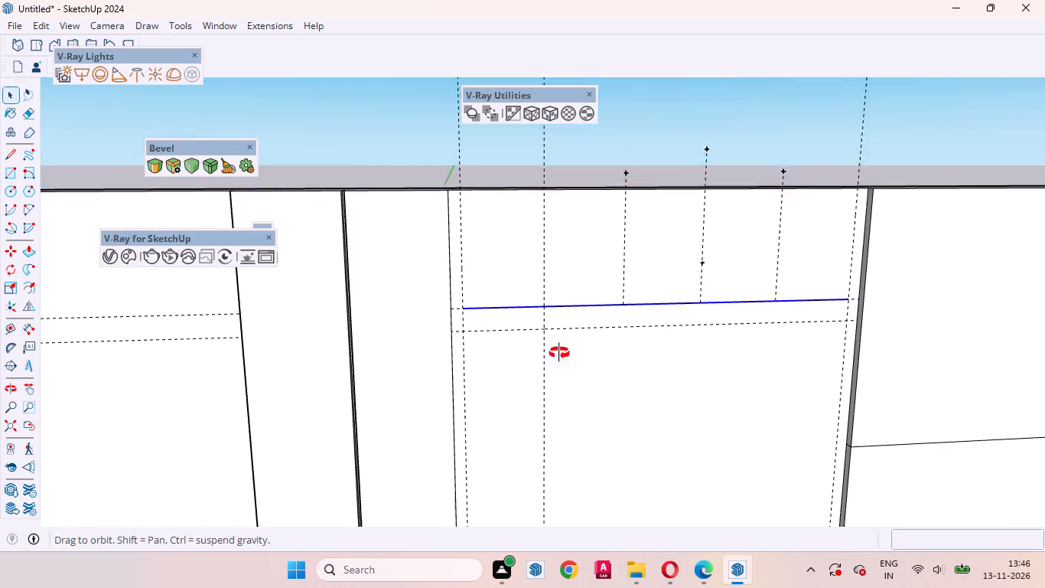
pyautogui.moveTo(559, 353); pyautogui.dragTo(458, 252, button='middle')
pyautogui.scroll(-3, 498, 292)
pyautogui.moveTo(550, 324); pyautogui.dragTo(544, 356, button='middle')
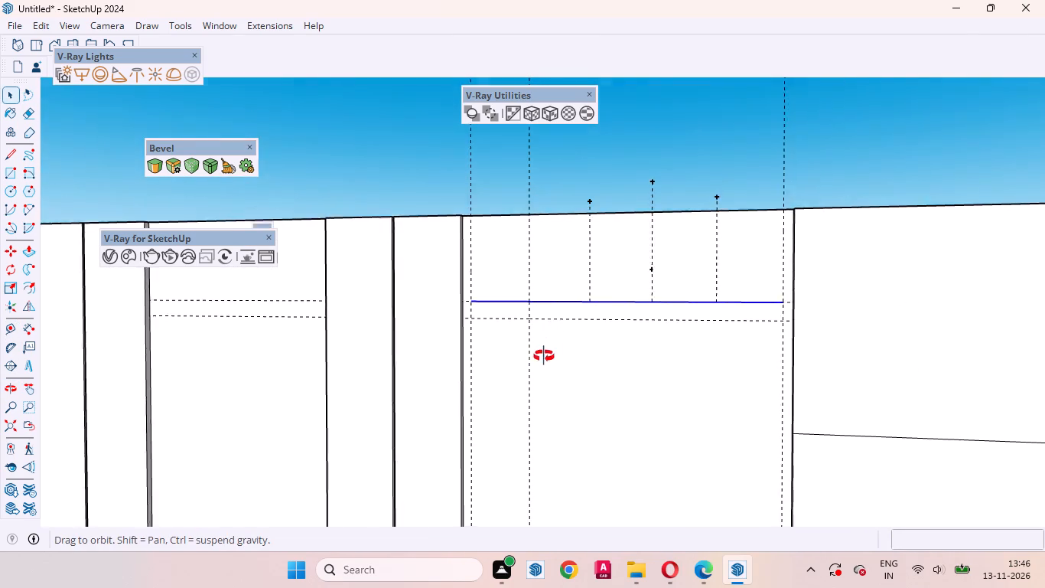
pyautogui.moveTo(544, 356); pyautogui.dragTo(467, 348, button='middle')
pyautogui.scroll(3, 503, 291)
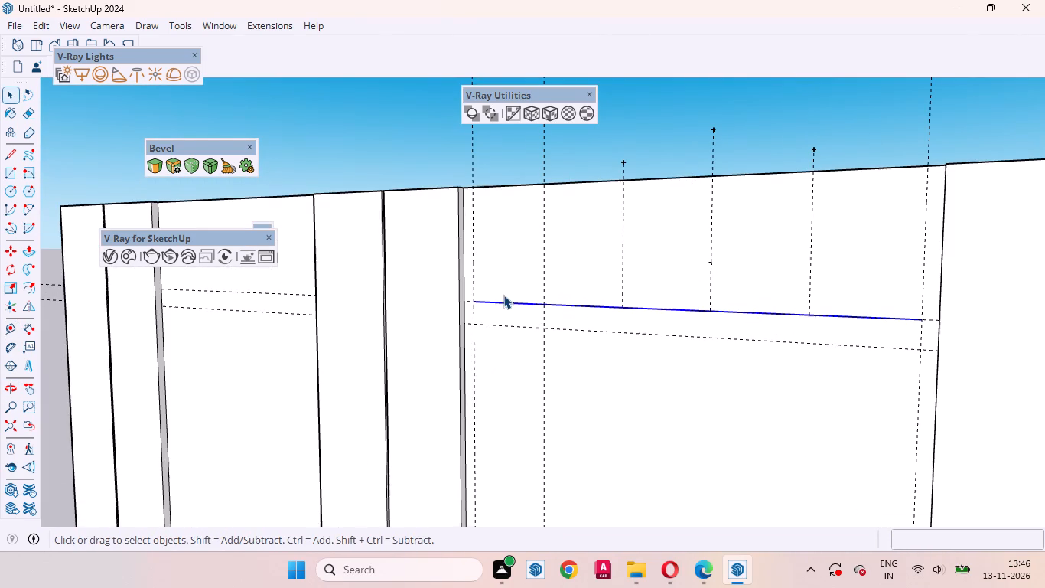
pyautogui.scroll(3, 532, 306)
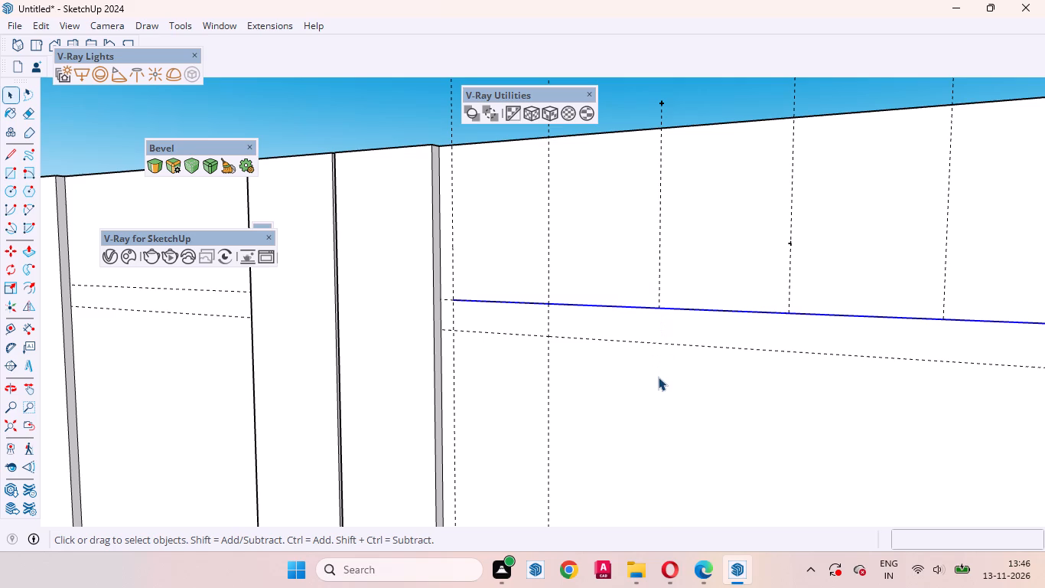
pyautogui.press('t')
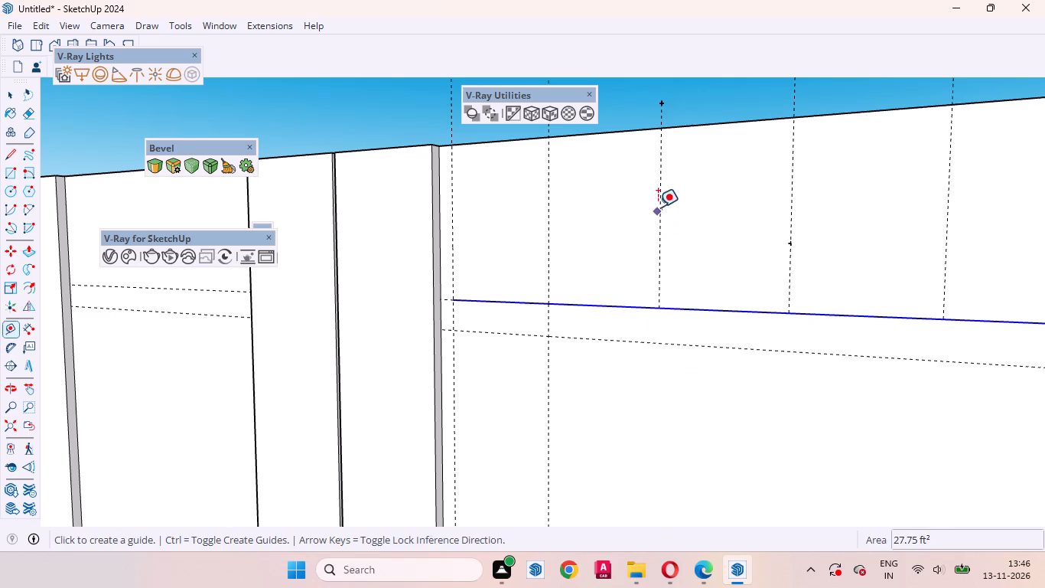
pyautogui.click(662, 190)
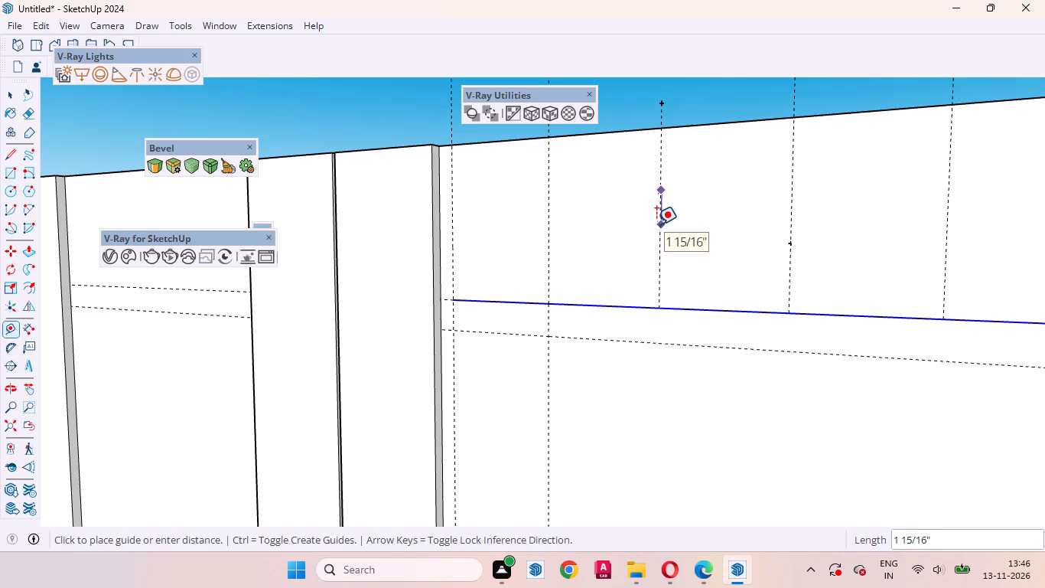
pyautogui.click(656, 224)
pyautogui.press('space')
# Delete the divided 2' 11" line from the wide plain panel, keeping the guides.
pyautogui.moveTo(632, 371); pyautogui.dragTo(729, 403, button='middle')
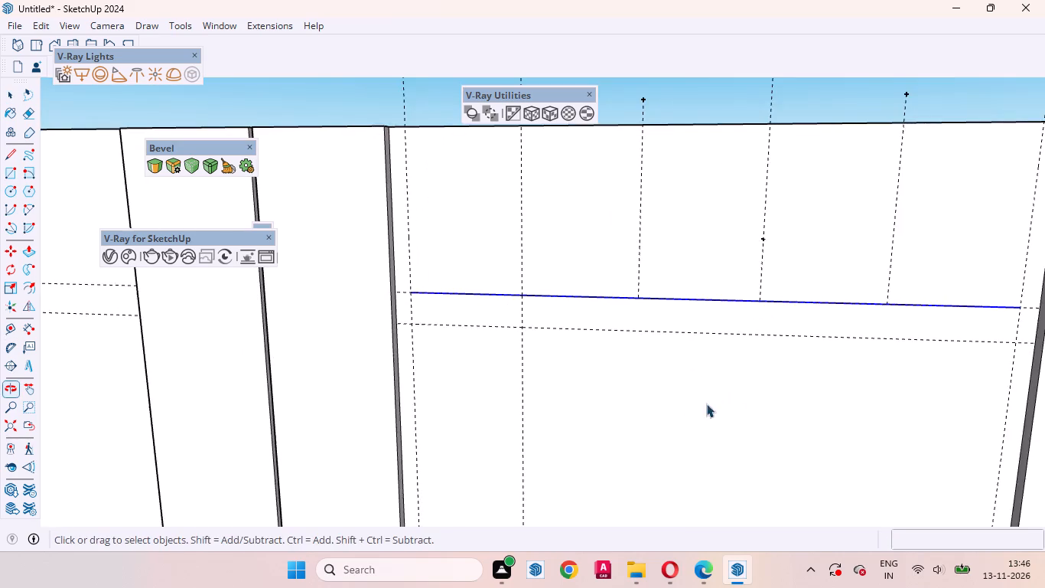
pyautogui.scroll(-3, 669, 416)
pyautogui.moveTo(640, 371); pyautogui.dragTo(567, 414, button='middle')
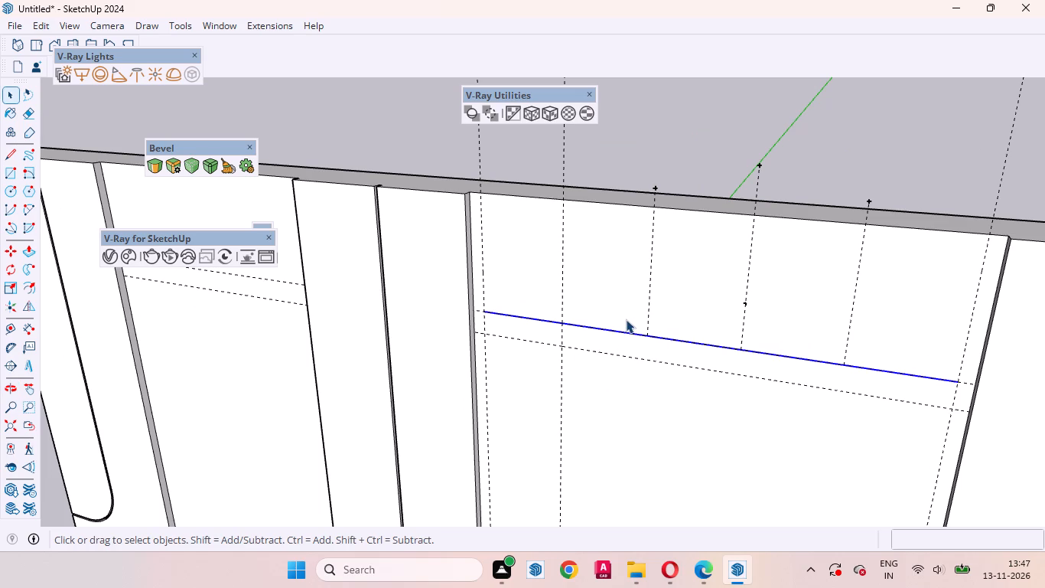
pyautogui.press('Delete')
# Open the wall group containing the wide plain panel for editing.
pyautogui.moveTo(564, 357); pyautogui.dragTo(721, 260, button='middle')
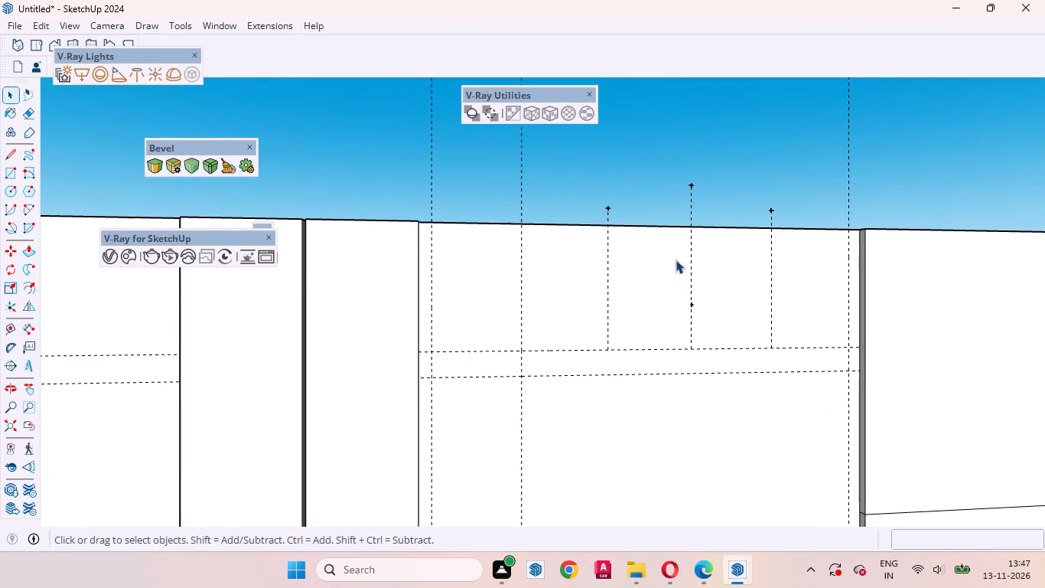
pyautogui.click(482, 275)
pyautogui.tripleClick(485, 287)
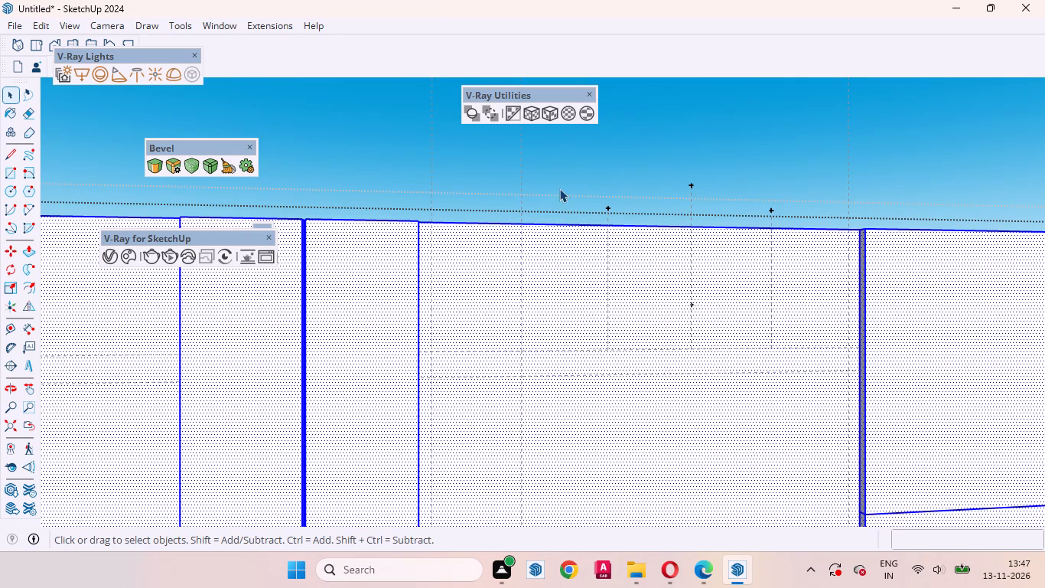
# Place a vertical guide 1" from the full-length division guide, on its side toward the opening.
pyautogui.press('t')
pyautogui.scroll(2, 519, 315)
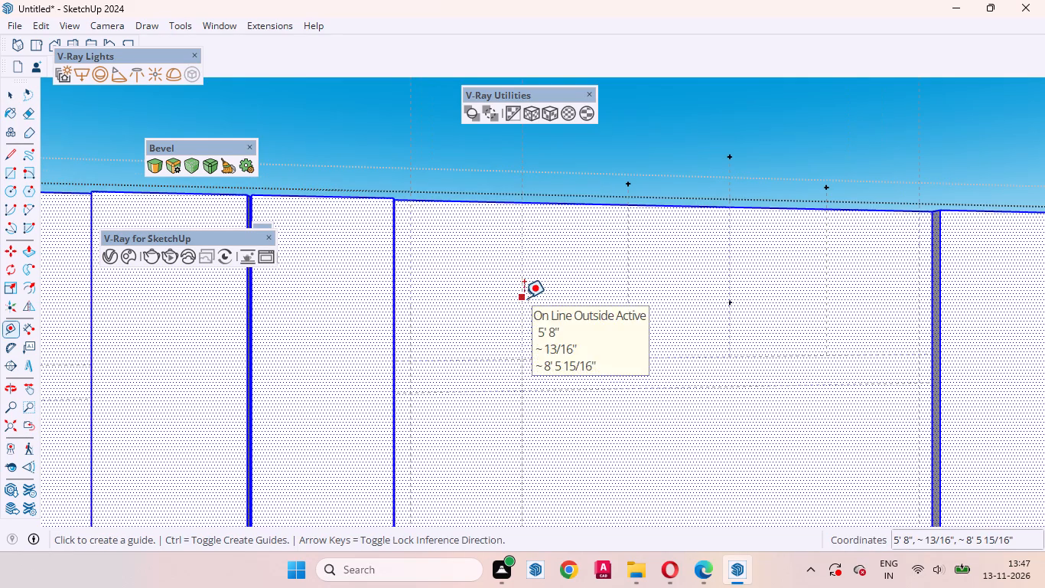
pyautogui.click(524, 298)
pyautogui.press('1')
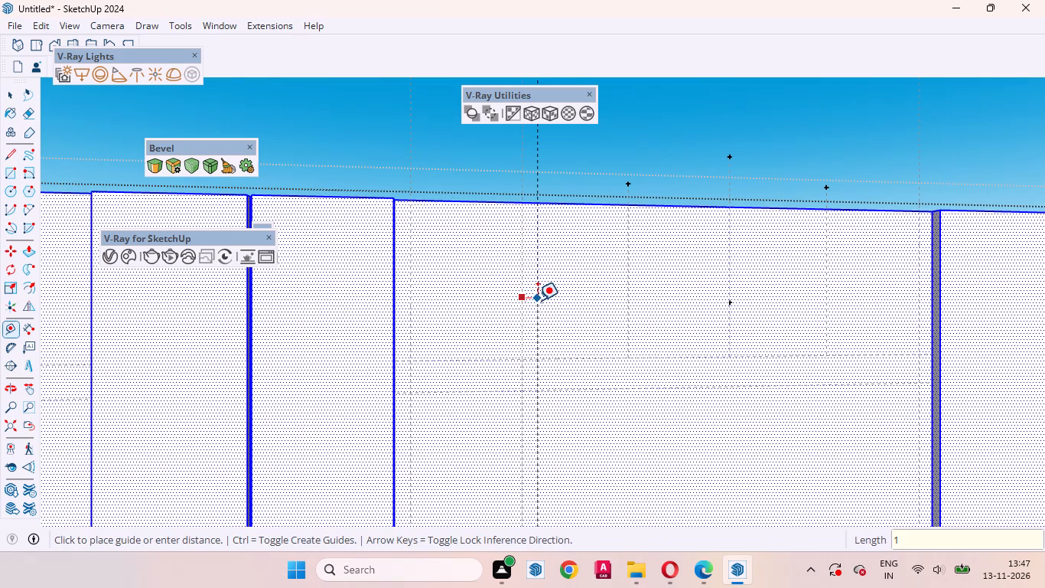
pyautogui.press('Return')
# Place a vertical guide 1" from the full-length division guide, on its side toward the round-cornered panel.
pyautogui.click(521, 291)
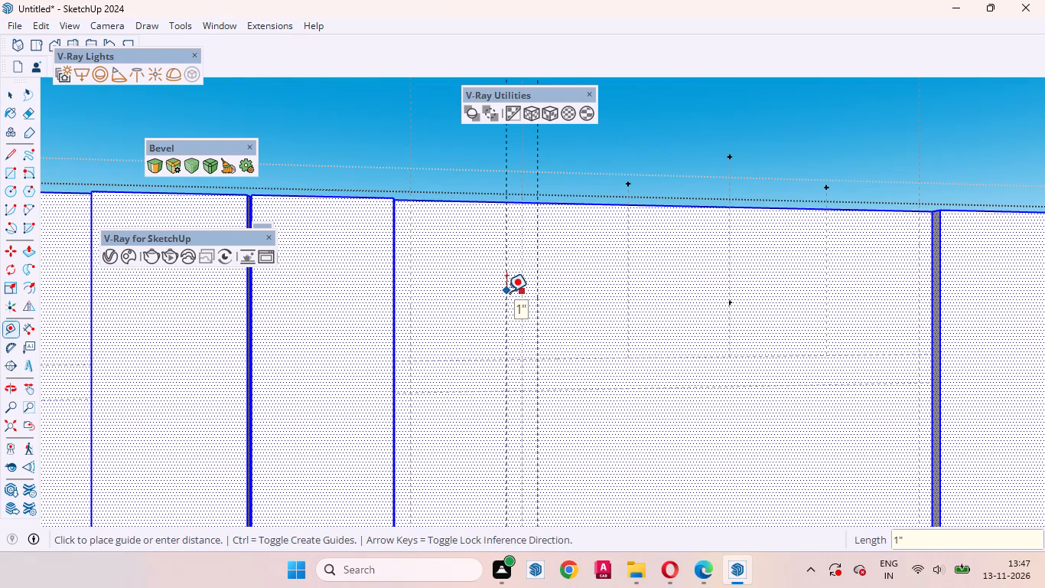
pyautogui.press('1')
pyautogui.press('Return')
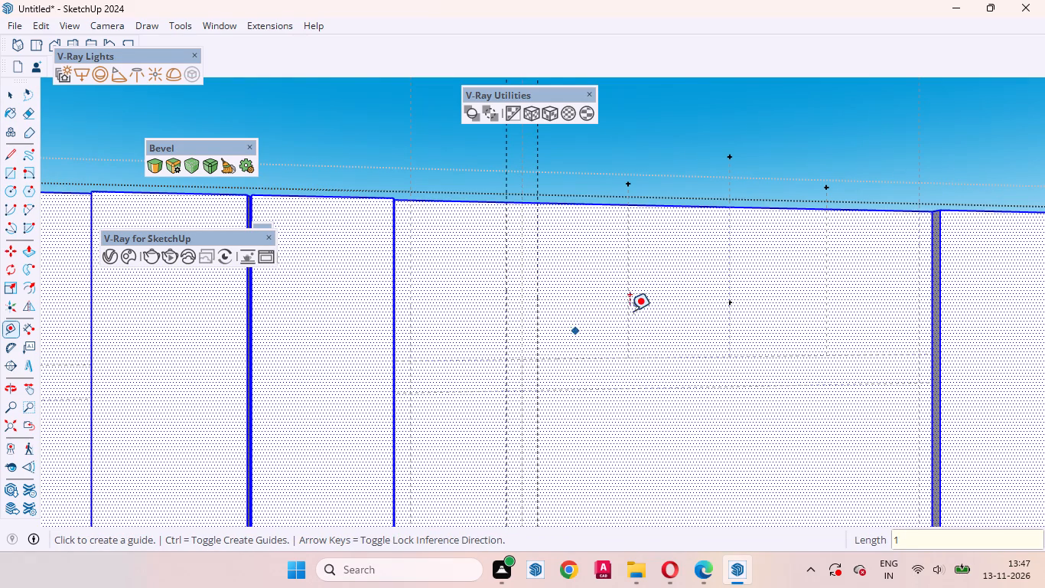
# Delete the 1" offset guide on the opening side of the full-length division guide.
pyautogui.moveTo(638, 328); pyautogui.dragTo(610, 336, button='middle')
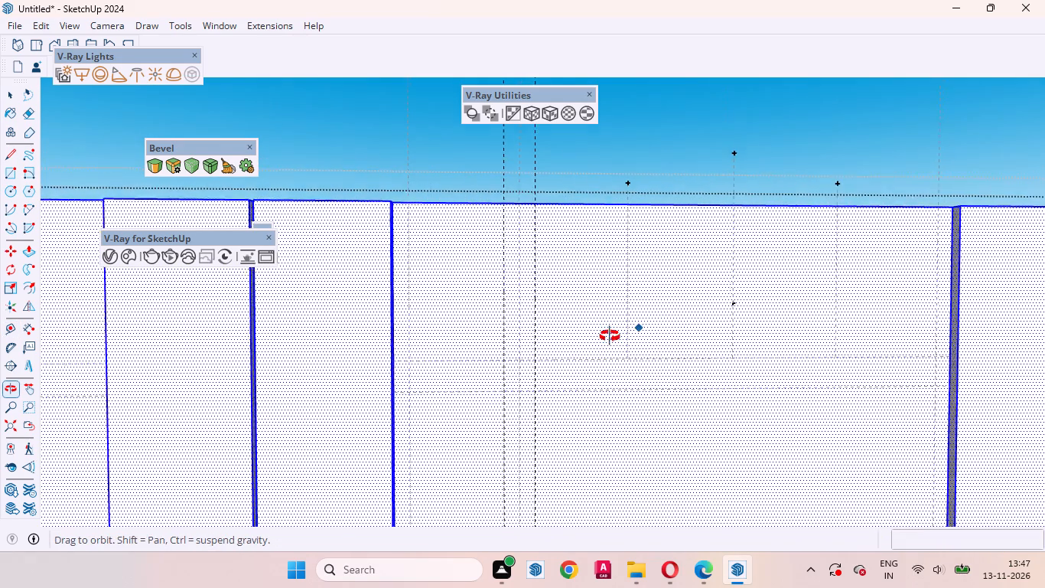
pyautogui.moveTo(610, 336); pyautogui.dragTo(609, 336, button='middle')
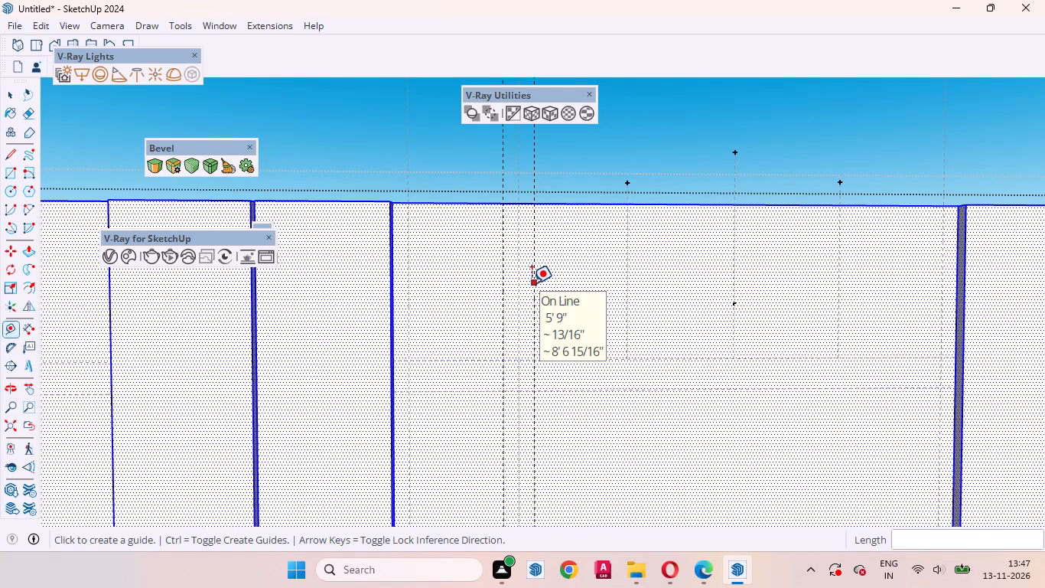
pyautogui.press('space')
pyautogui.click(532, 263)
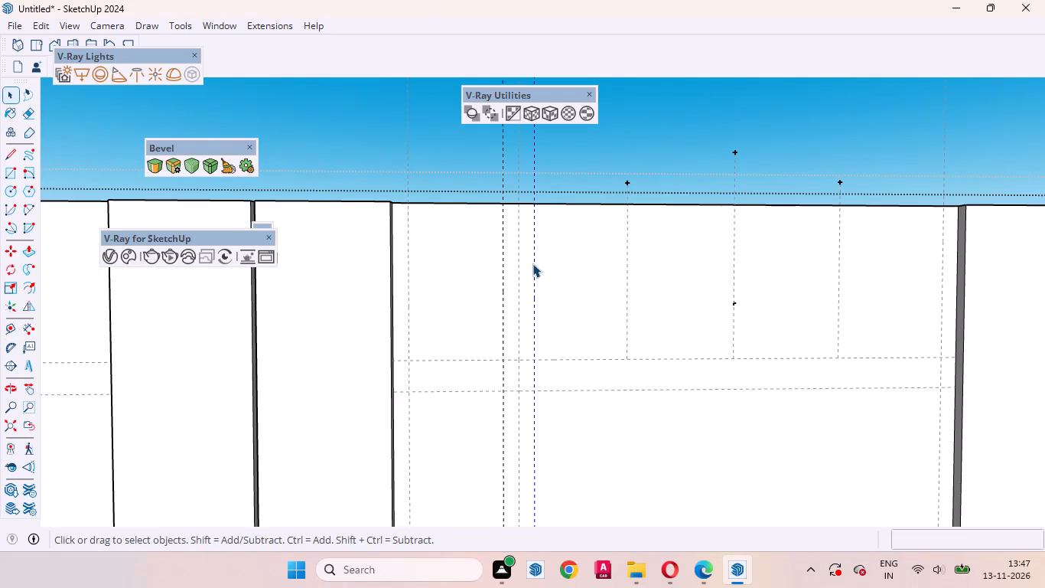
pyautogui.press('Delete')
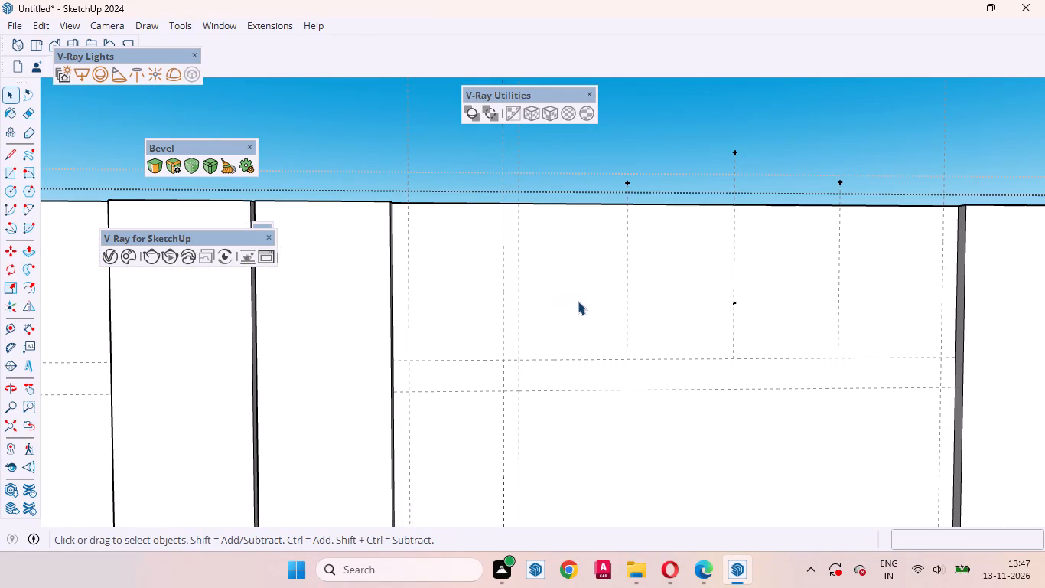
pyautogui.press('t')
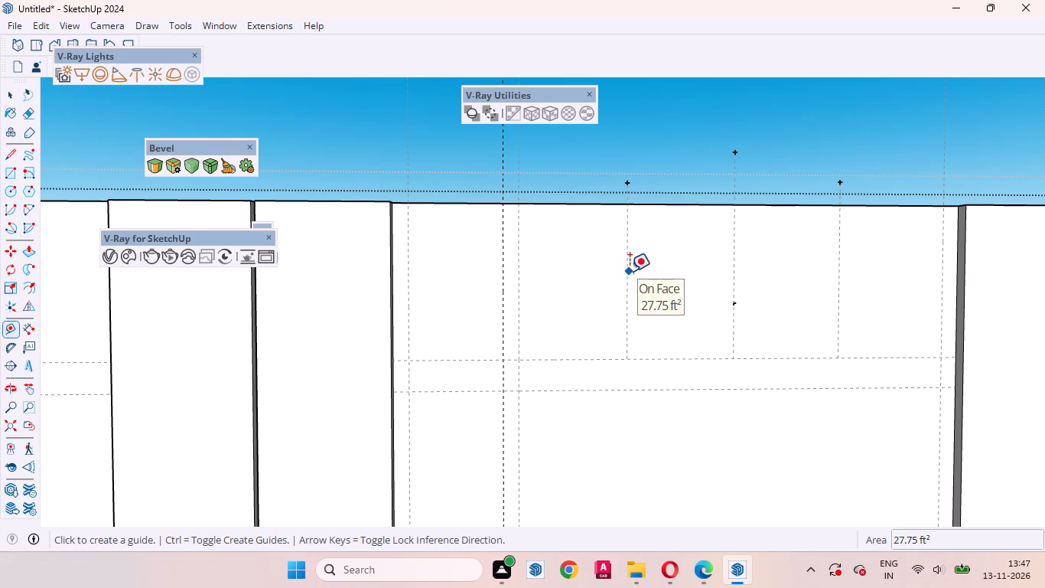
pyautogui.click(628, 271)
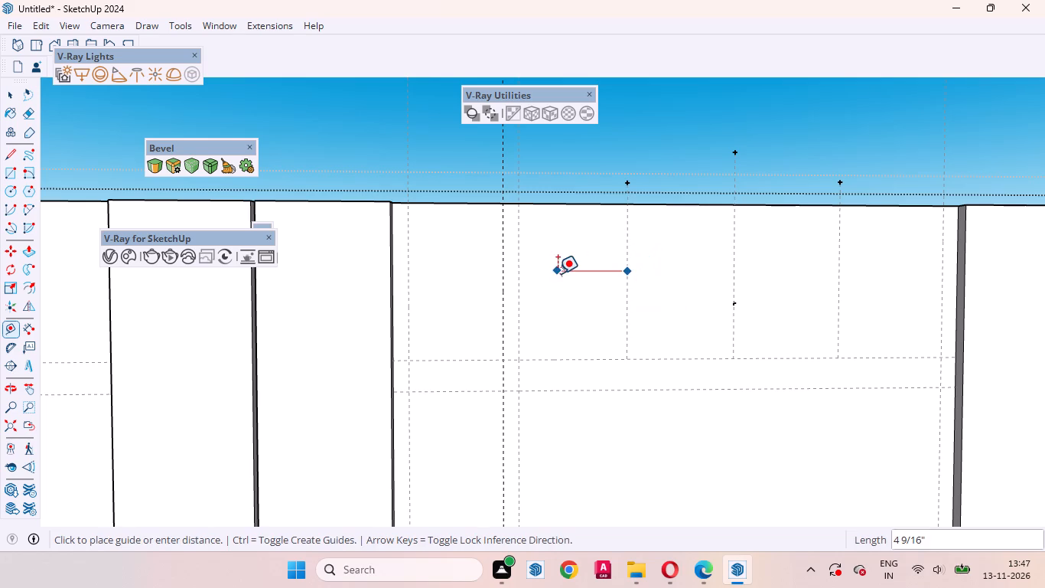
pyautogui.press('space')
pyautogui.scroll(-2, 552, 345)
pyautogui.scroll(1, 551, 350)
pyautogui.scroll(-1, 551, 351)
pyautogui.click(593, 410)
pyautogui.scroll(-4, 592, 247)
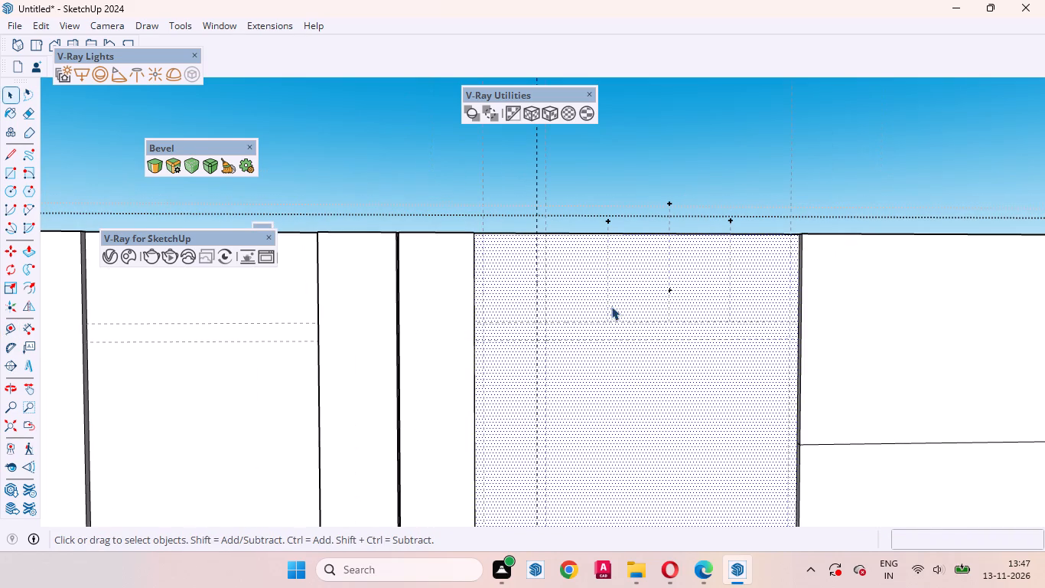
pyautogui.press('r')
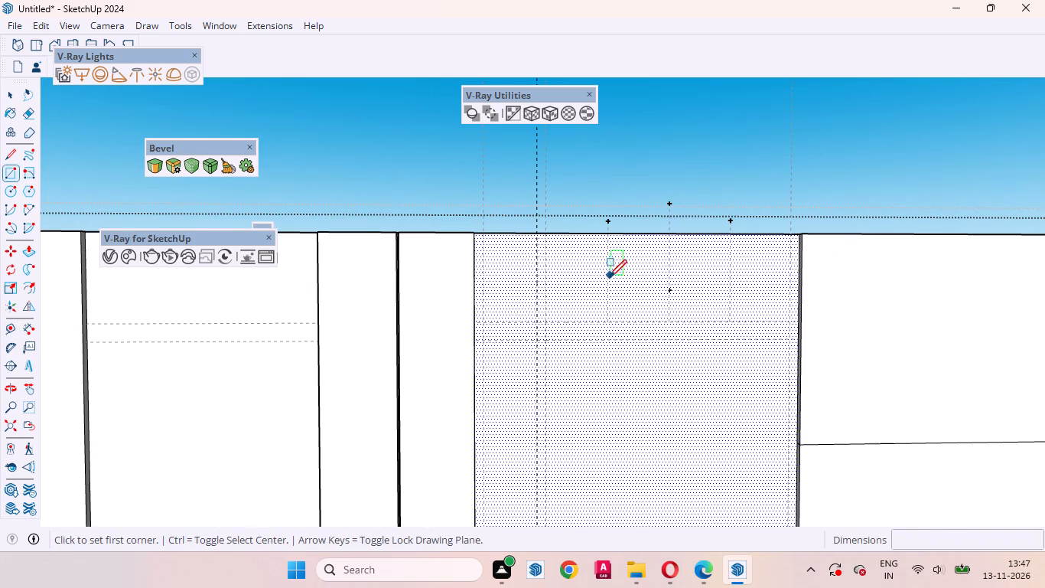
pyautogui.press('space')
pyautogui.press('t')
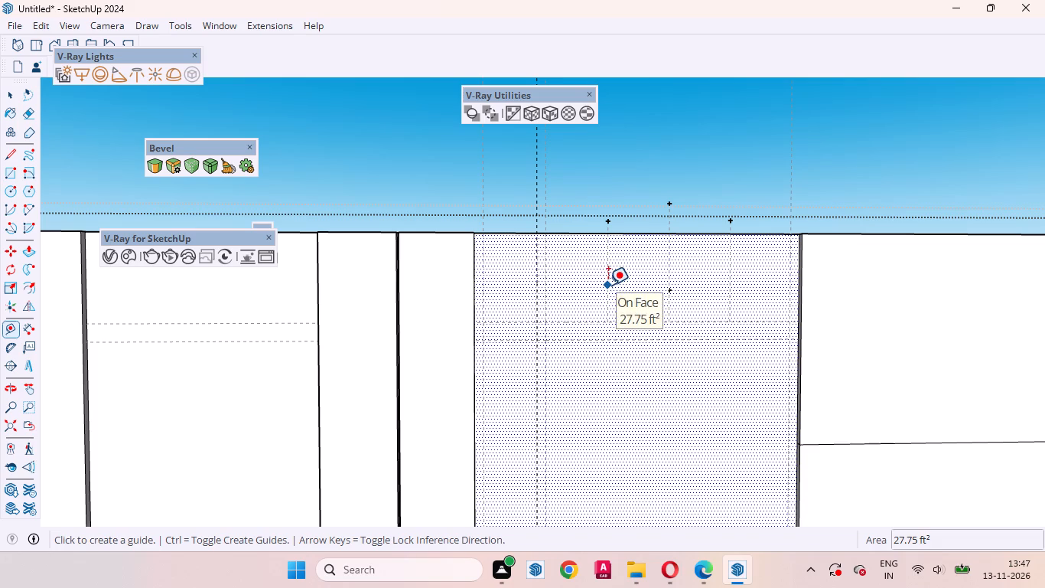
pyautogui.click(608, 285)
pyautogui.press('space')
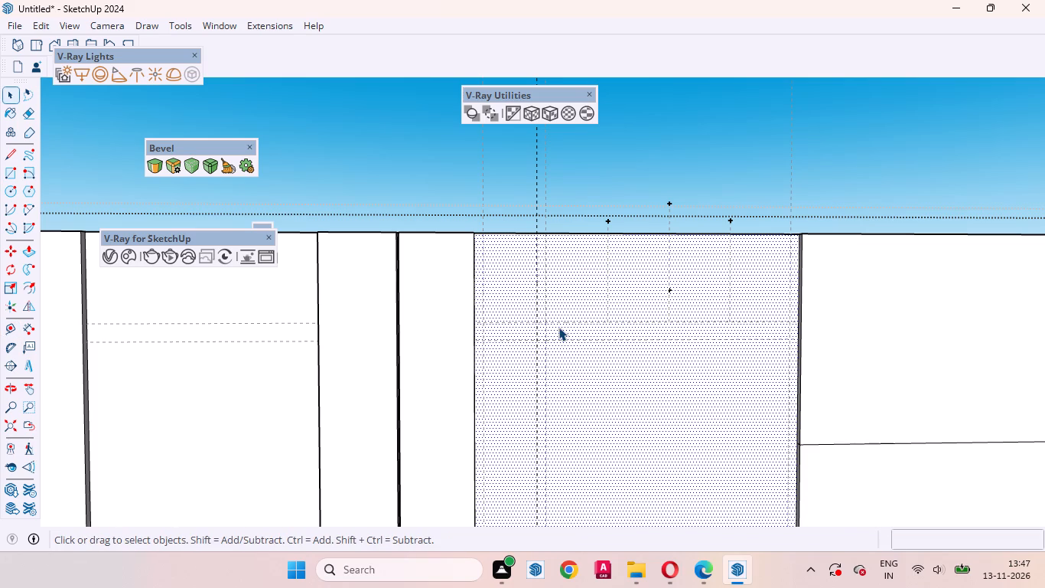
# Place a full-length vertical guide at the second division mark, 8" from the previous guide, plus one 1" from it toward the round-cornered panel.
pyautogui.press('t')
pyautogui.scroll(2, 527, 304)
pyautogui.click(542, 279)
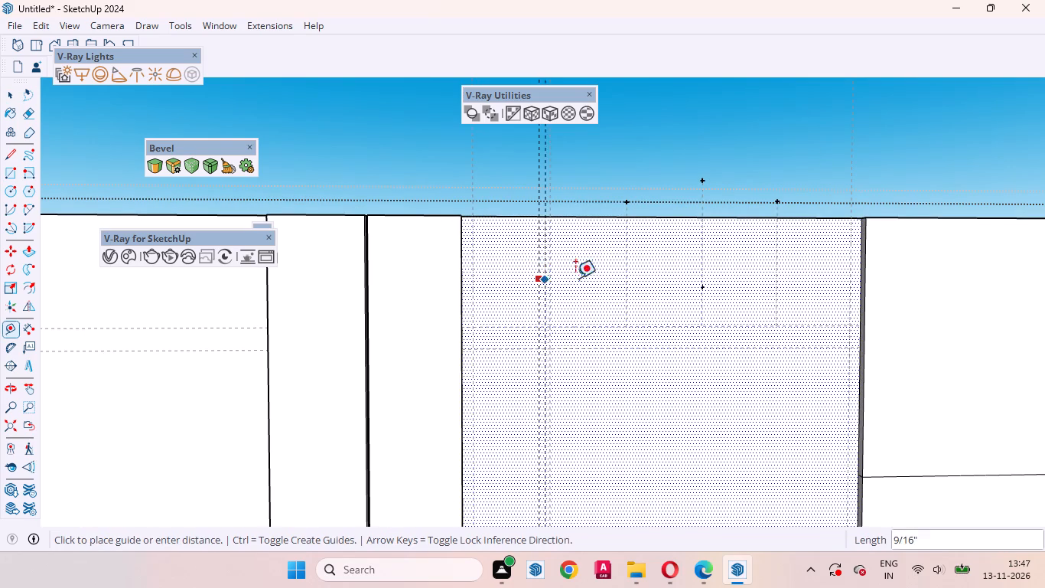
pyautogui.click(627, 267)
pyautogui.click(625, 276)
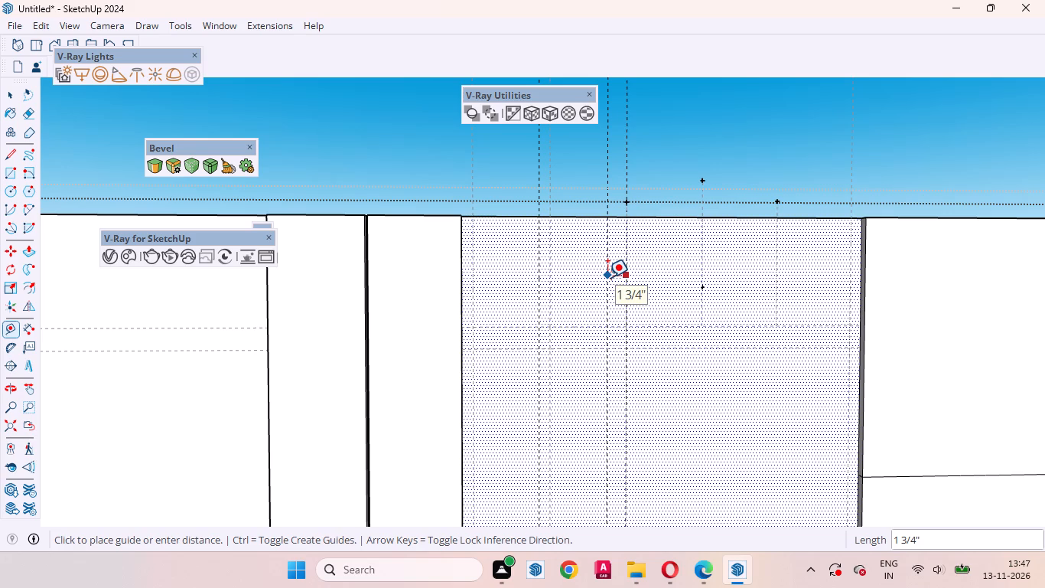
pyautogui.press('1')
pyautogui.press('Return')
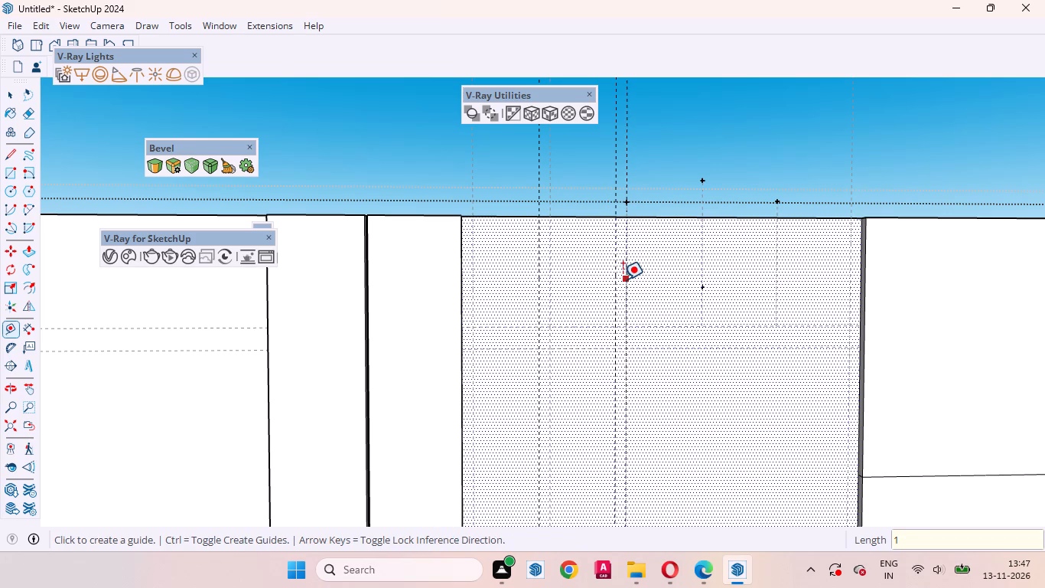
# Place a full-length vertical guide through the middle division mark, plus one 1" from it toward the round-cornered panel.
pyautogui.click(623, 279)
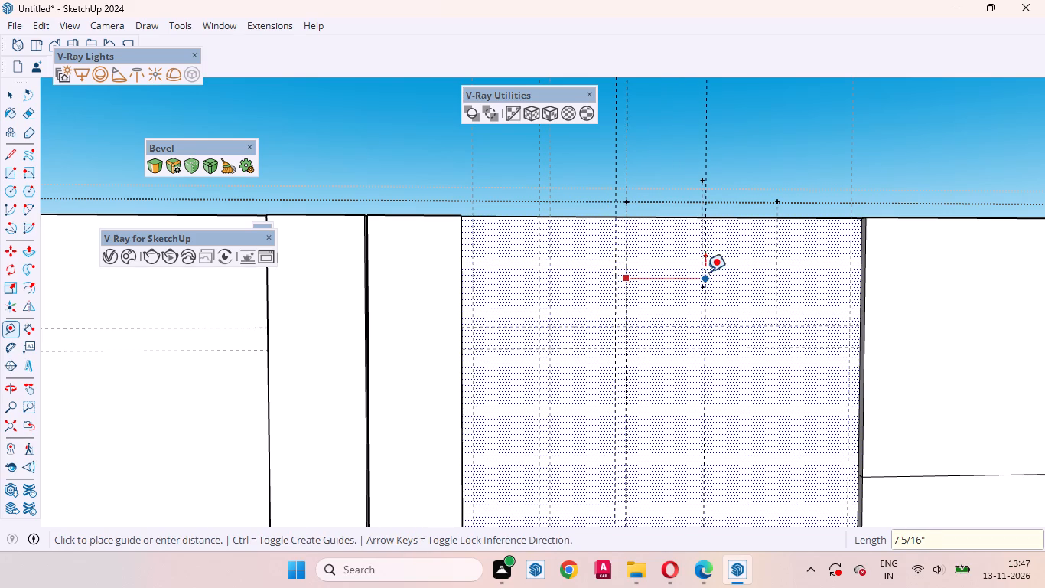
pyautogui.click(702, 269)
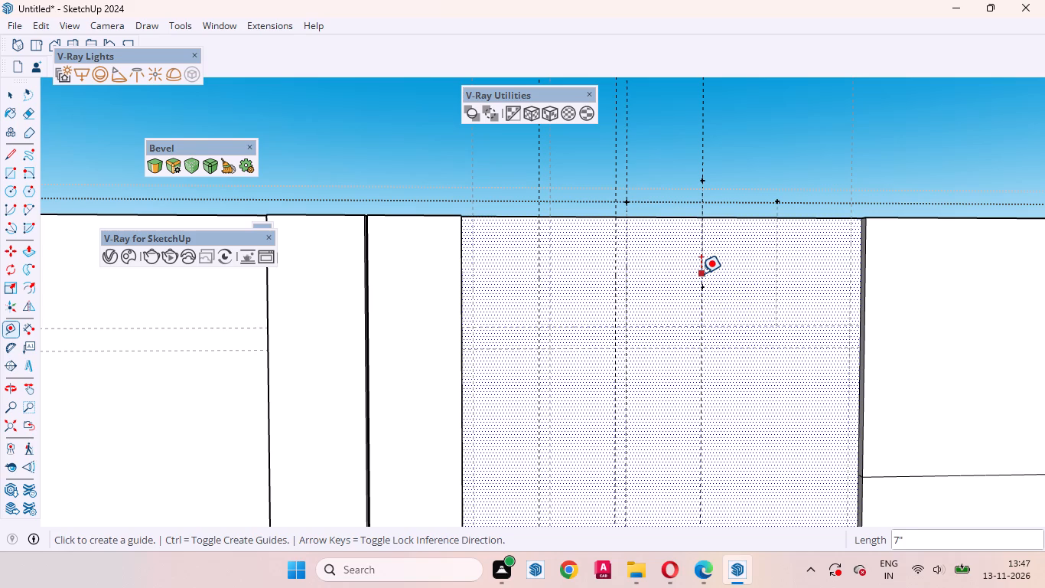
pyautogui.click(701, 273)
pyautogui.press('1')
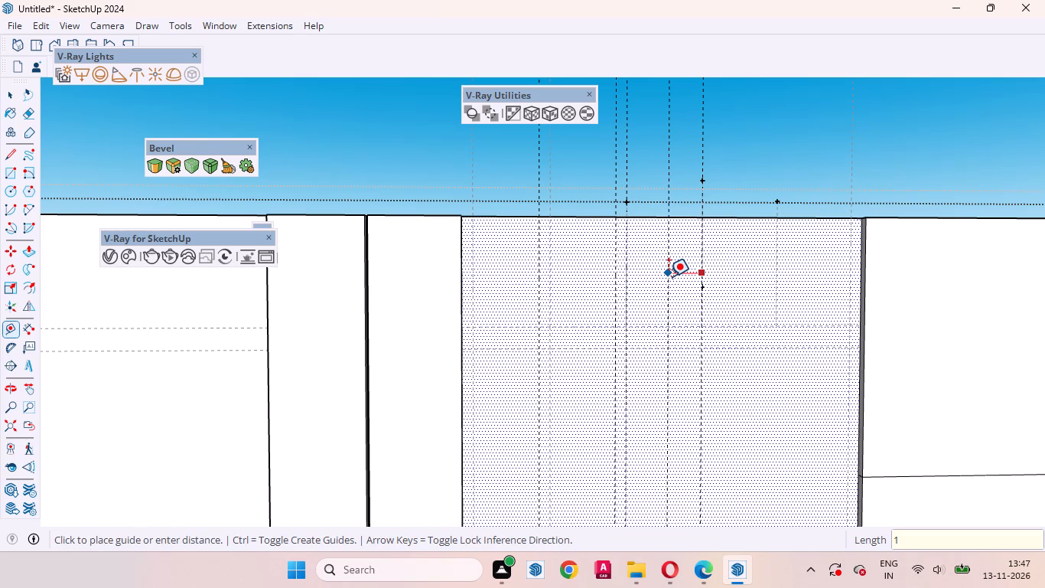
pyautogui.press('Return')
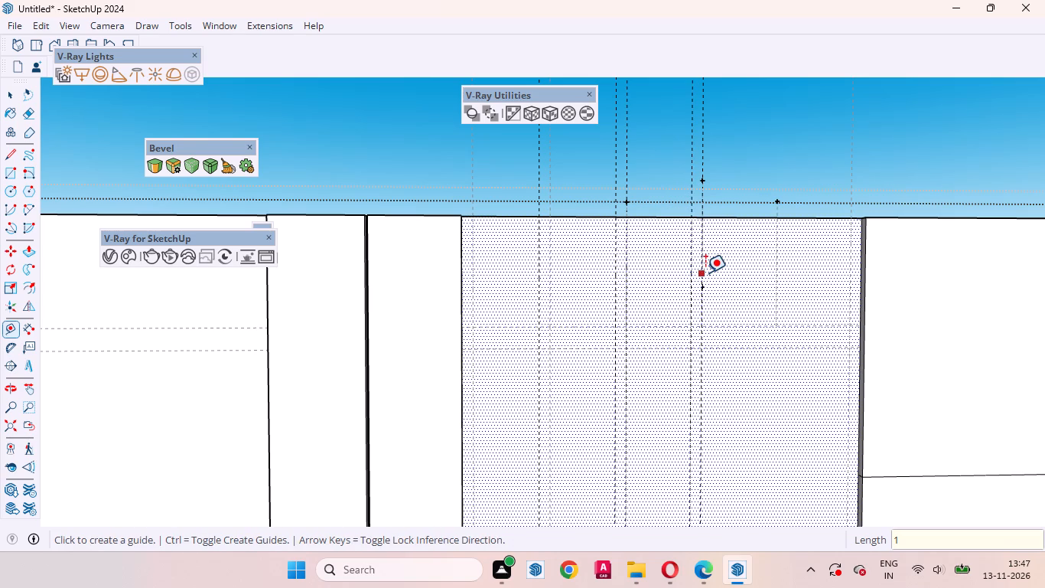
# Place a full-length vertical guide through the fourth division mark, plus one 1" from it toward the round-cornered panel.
pyautogui.click(705, 273)
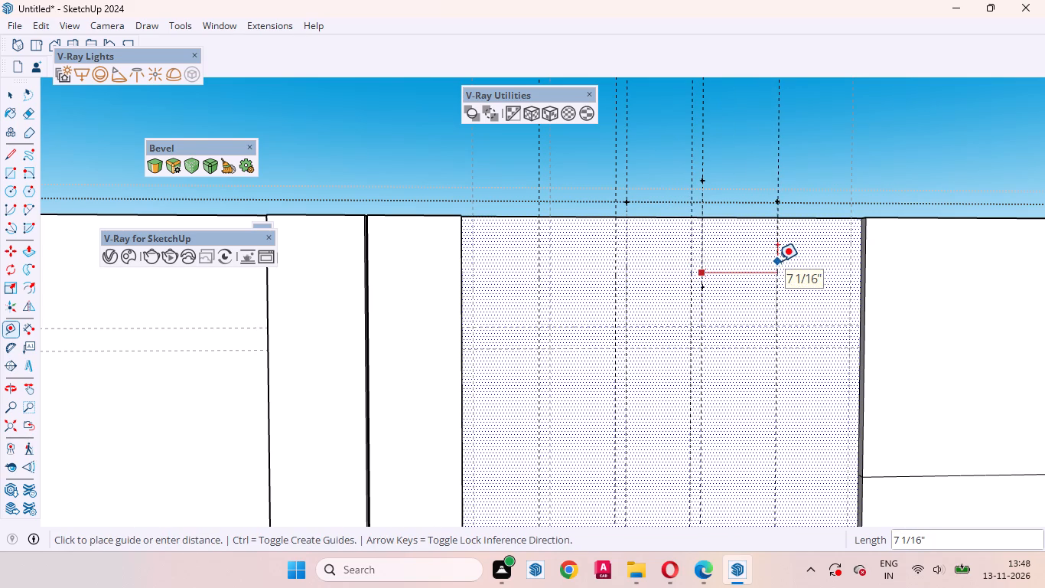
pyautogui.click(777, 261)
pyautogui.moveTo(762, 320); pyautogui.dragTo(734, 322, button='middle')
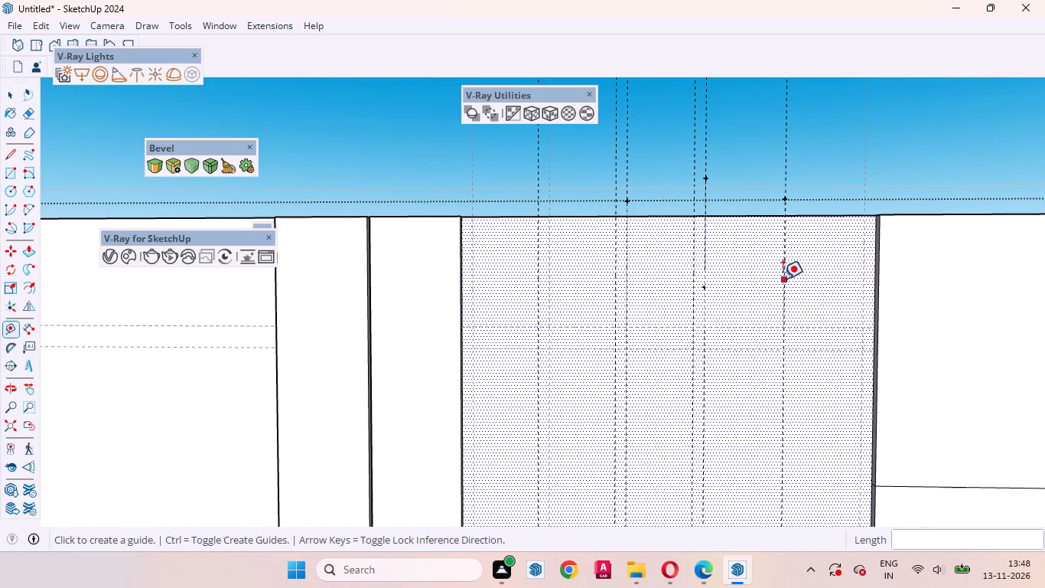
pyautogui.click(783, 278)
pyautogui.press('1')
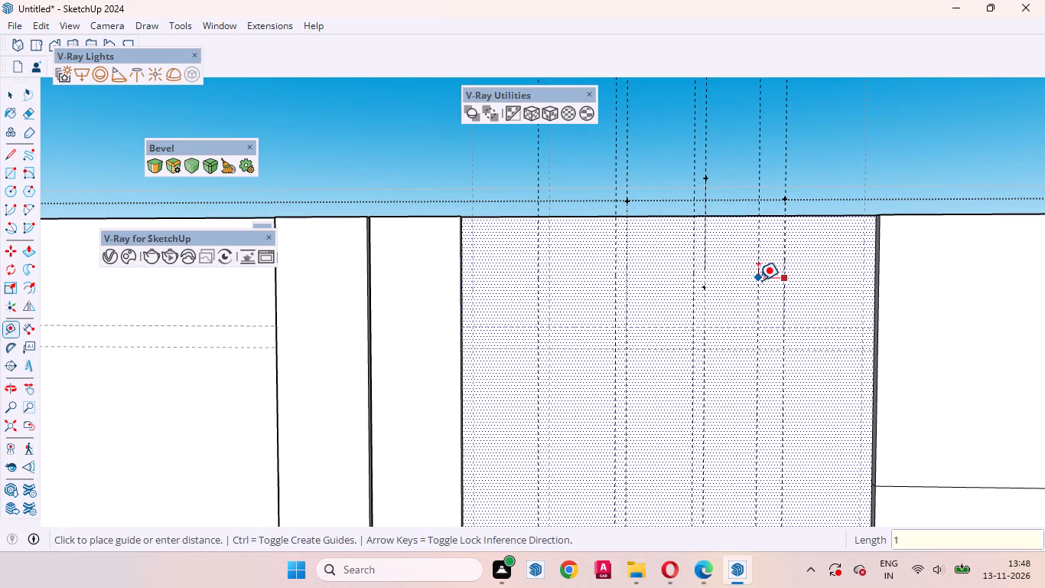
pyautogui.press('Return')
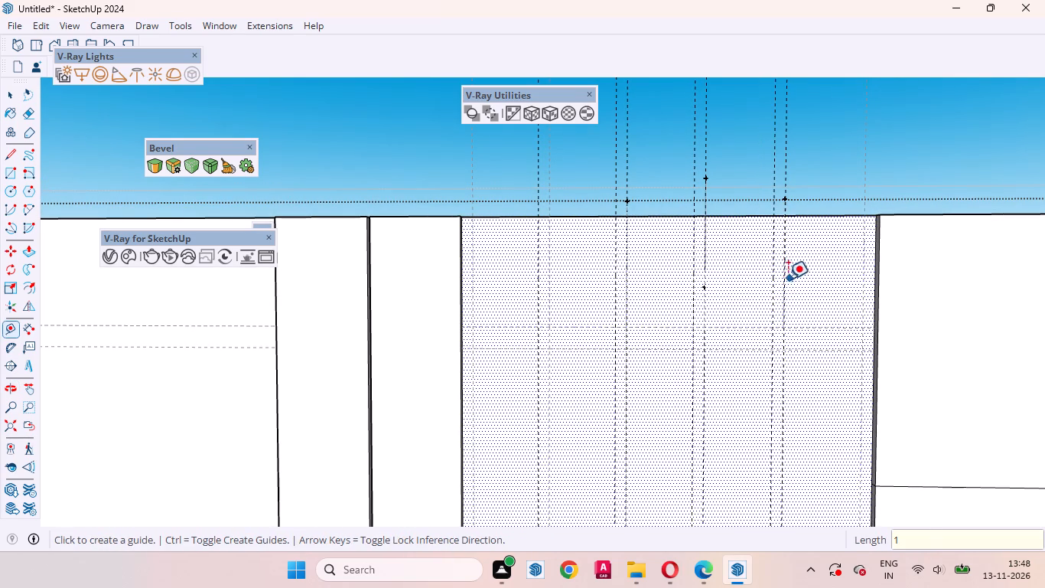
# Place a vertical guide on the margin guide near the panel's opening-side edge, plus one 1" from it toward the round-cornered panel.
pyautogui.click(785, 279)
pyautogui.click(863, 275)
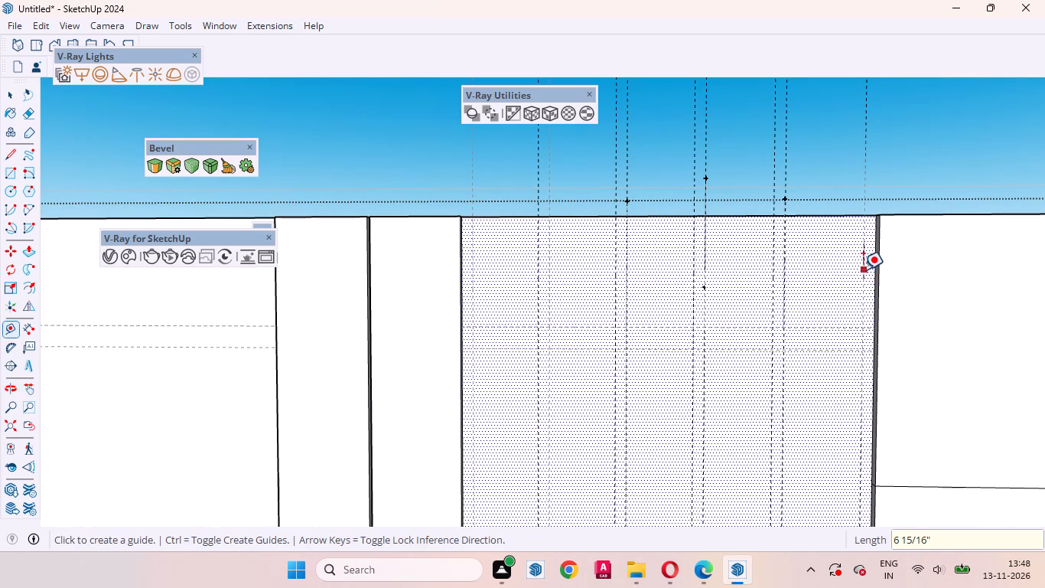
pyautogui.click(861, 263)
pyautogui.press('1')
pyautogui.press('Return')
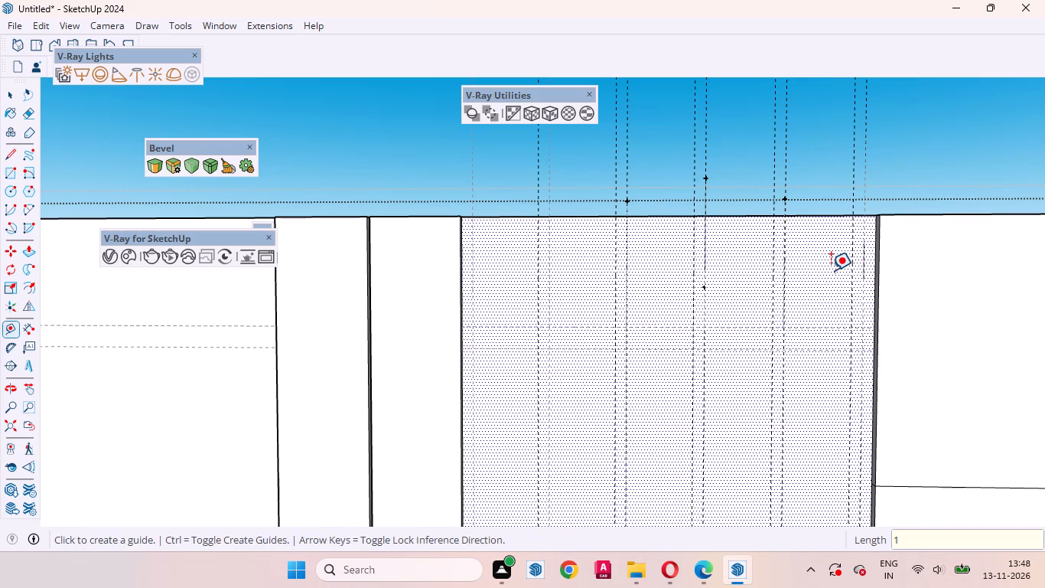
pyautogui.press('space')
# Draw five rectangles about 6" by 10" between the paired vertical guides, from the upper horizontal guide to the panel's top edge.
pyautogui.scroll(-4, 912, 302)
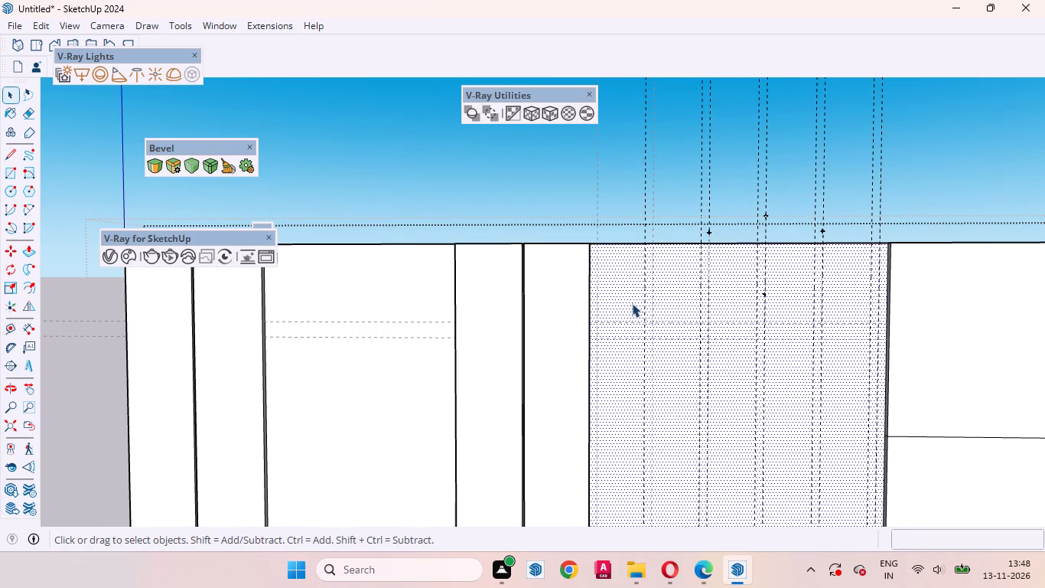
pyautogui.scroll(4, 621, 295)
pyautogui.press('r')
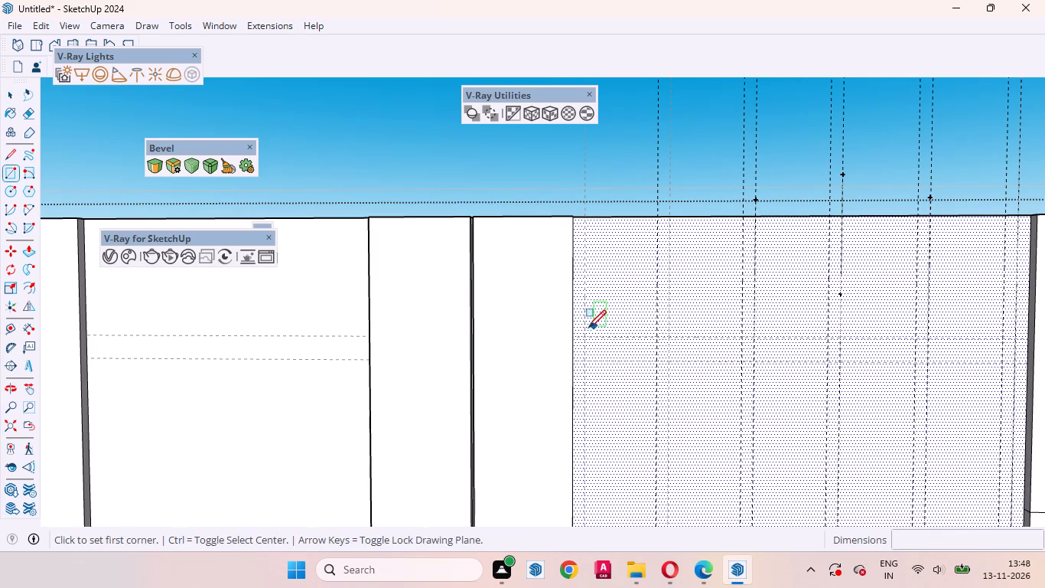
pyautogui.click(585, 338)
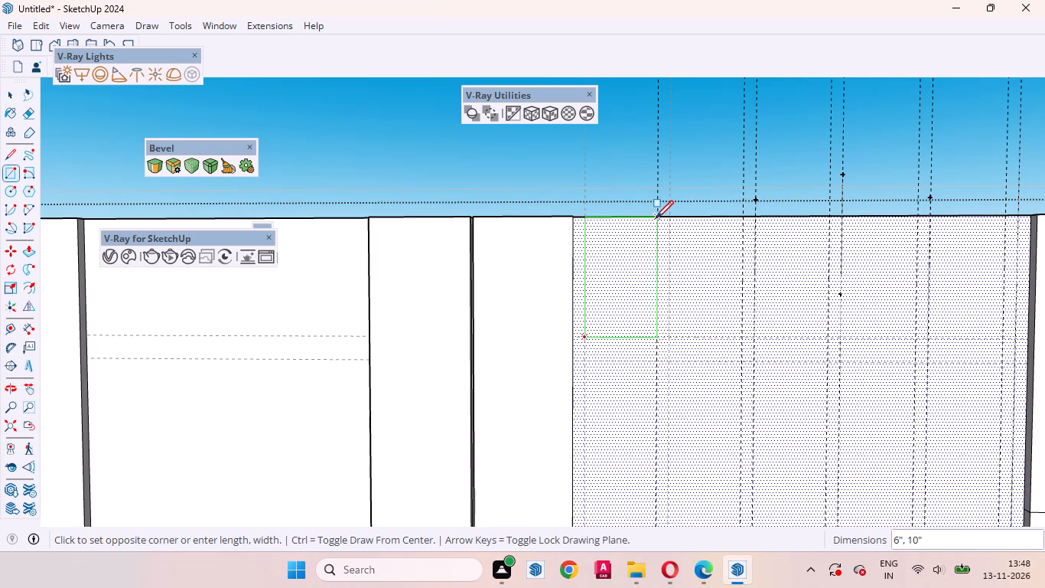
pyautogui.click(656, 218)
pyautogui.click(669, 337)
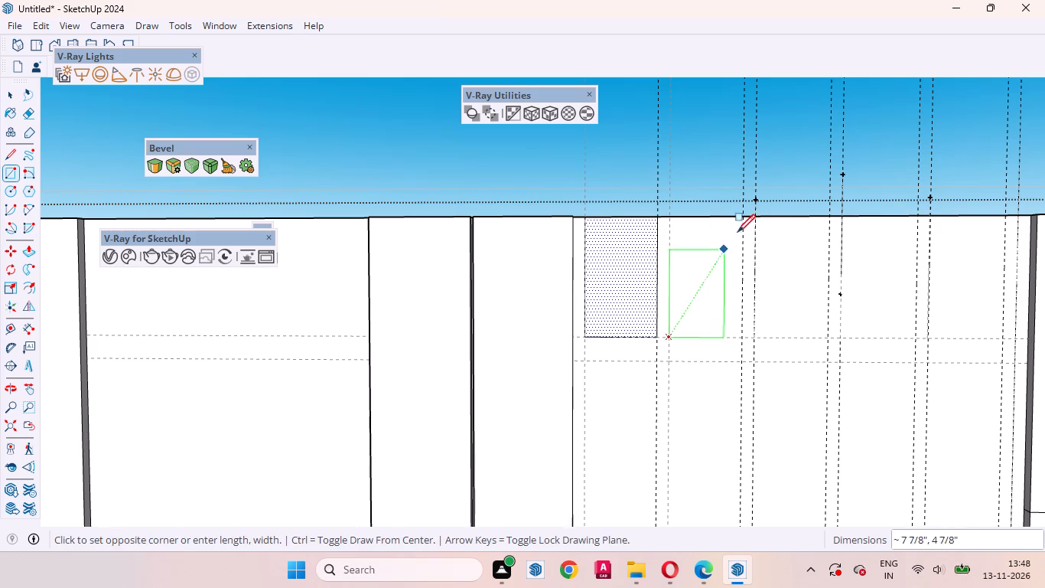
pyautogui.click(742, 218)
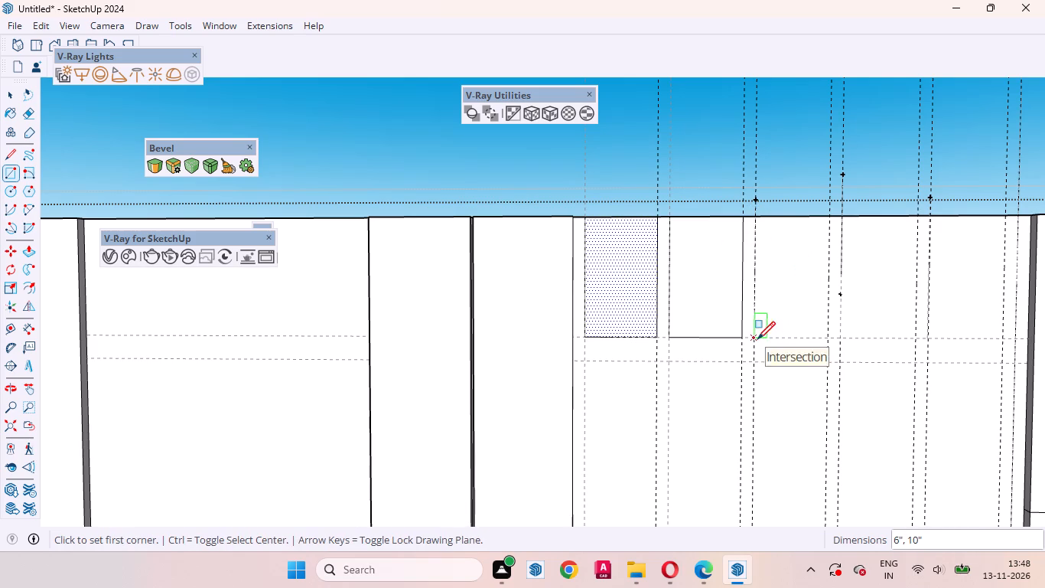
pyautogui.click(757, 339)
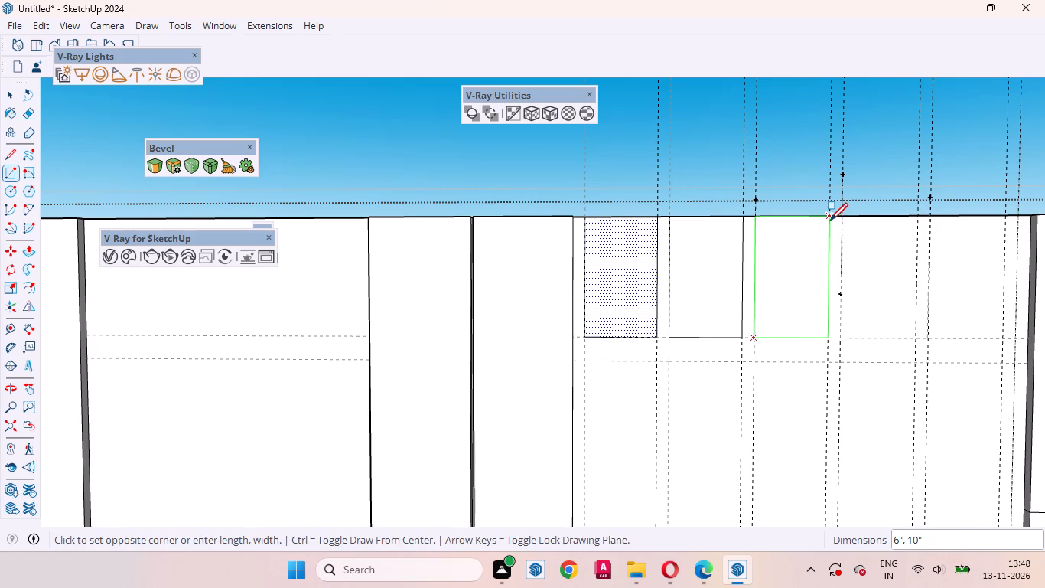
pyautogui.click(830, 217)
pyautogui.click(842, 339)
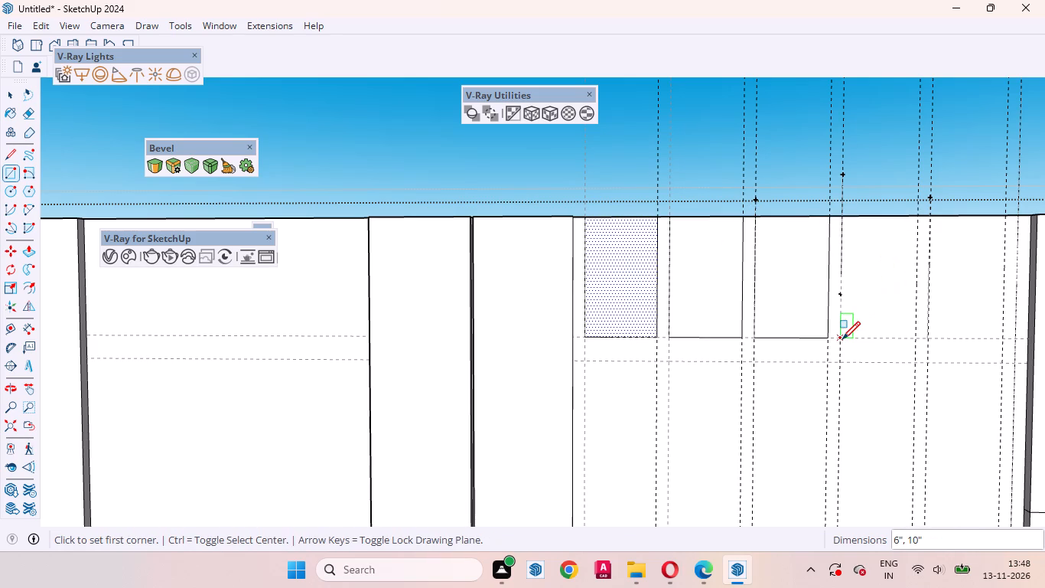
pyautogui.click(916, 216)
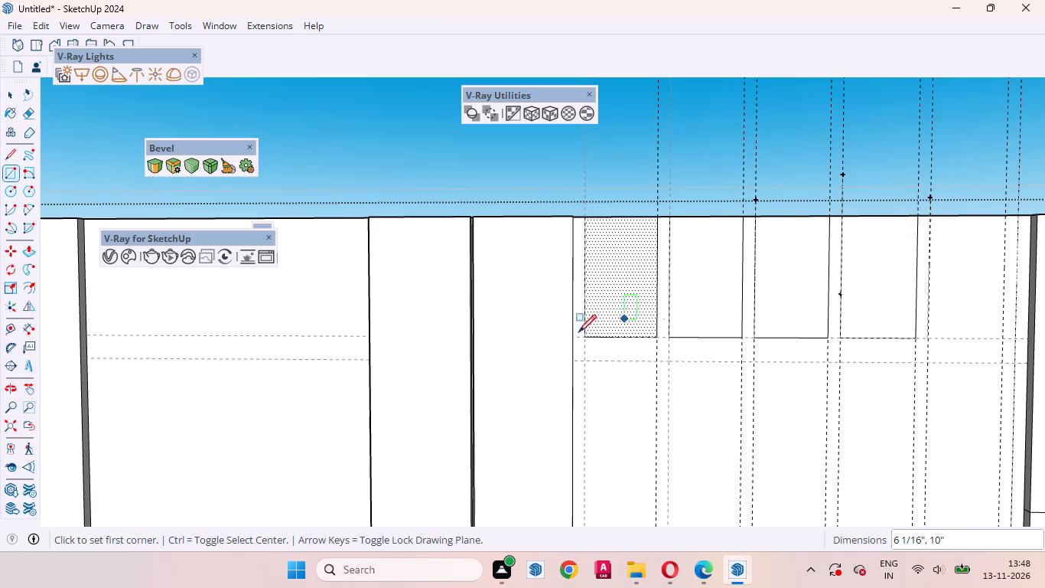
pyautogui.scroll(-3, 558, 345)
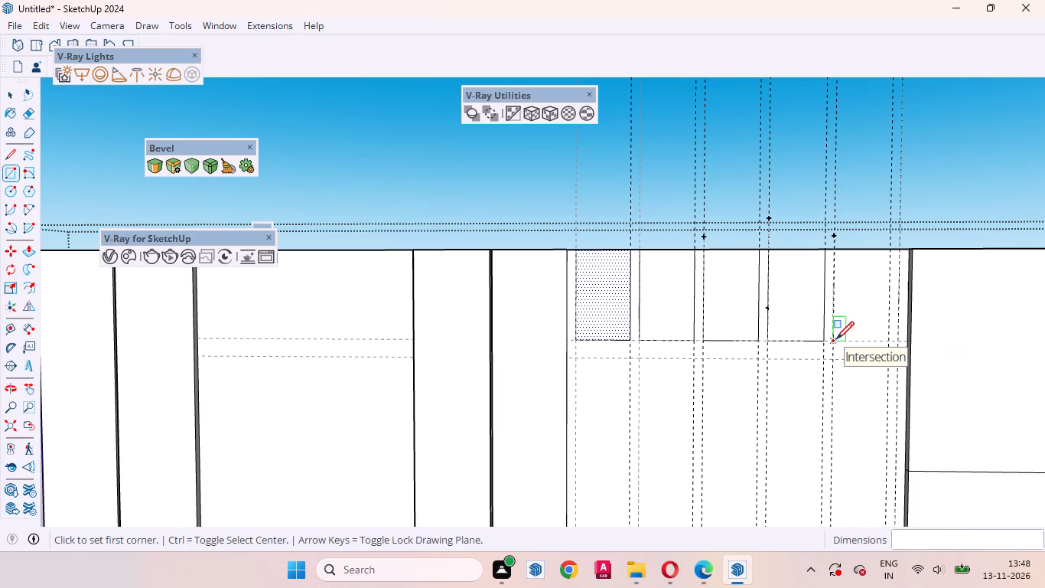
pyautogui.click(836, 339)
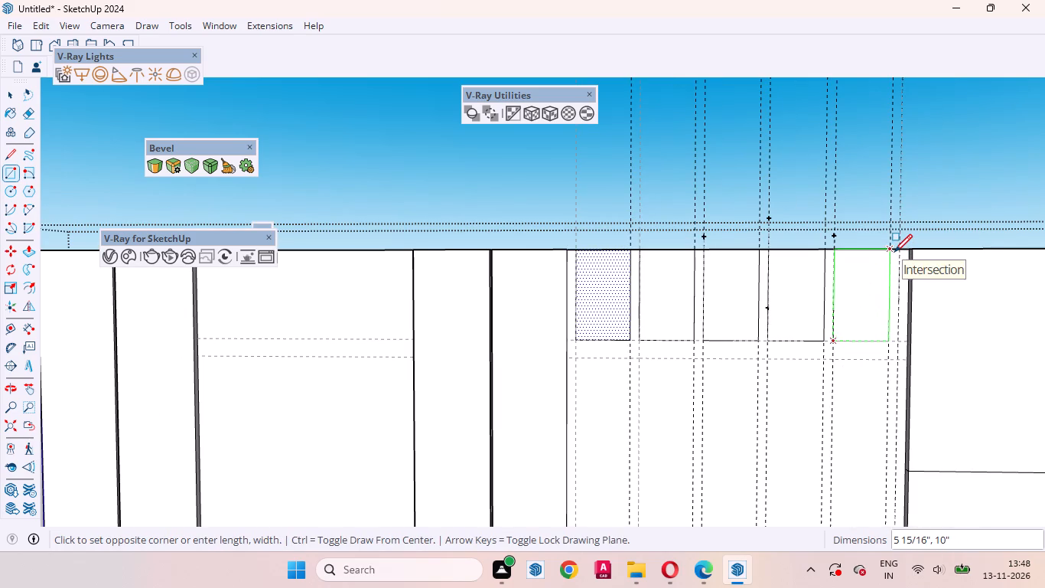
pyautogui.click(894, 252)
pyautogui.press('space')
# Push the wide plain panel's narrow side face above the opening inward to the nearest margin guide.
pyautogui.scroll(-8, 840, 313)
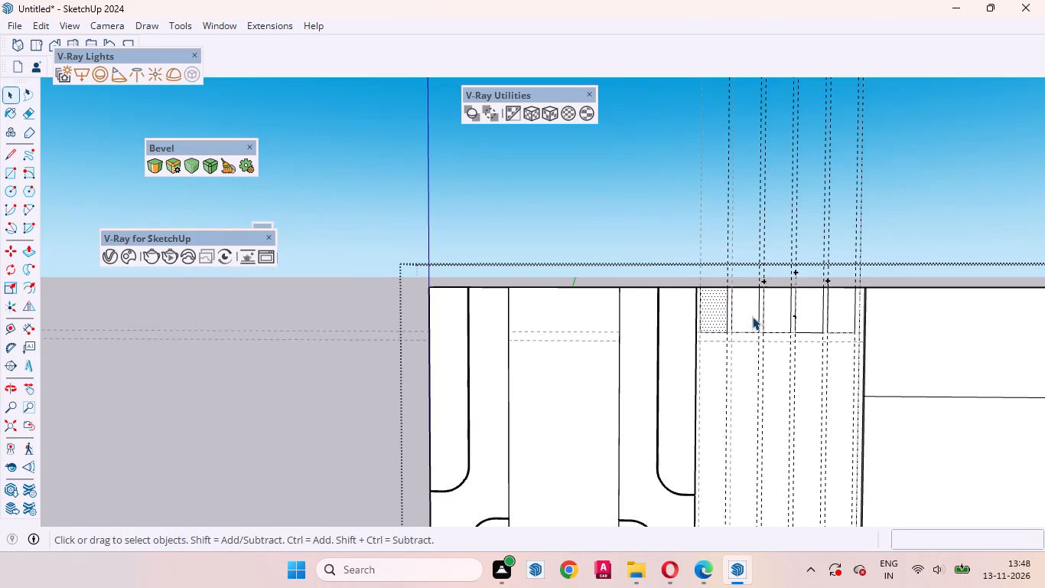
pyautogui.scroll(3, 750, 316)
pyautogui.scroll(-13, 703, 404)
pyautogui.moveTo(780, 387); pyautogui.dragTo(792, 394, button='middle')
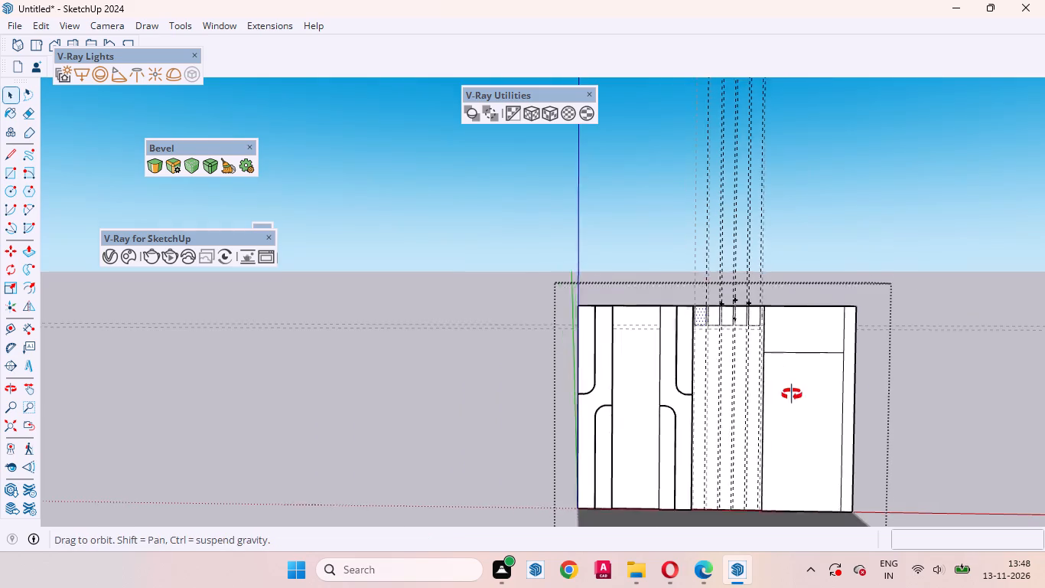
pyautogui.moveTo(792, 394); pyautogui.dragTo(925, 463, button='middle')
pyautogui.scroll(19, 654, 296)
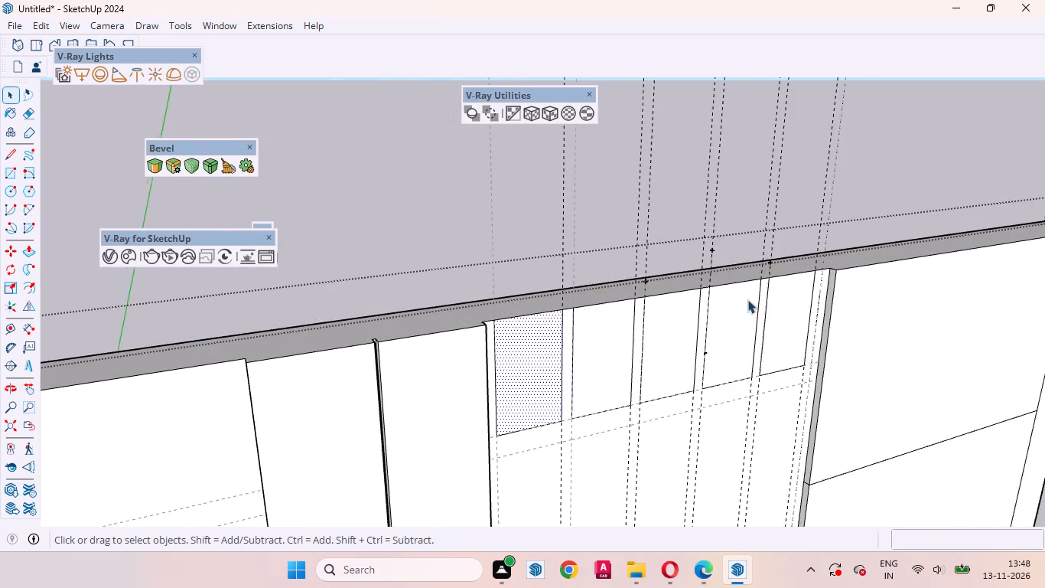
pyautogui.scroll(3, 747, 299)
pyautogui.scroll(10, 877, 265)
pyautogui.click(865, 276)
pyautogui.scroll(3, 874, 265)
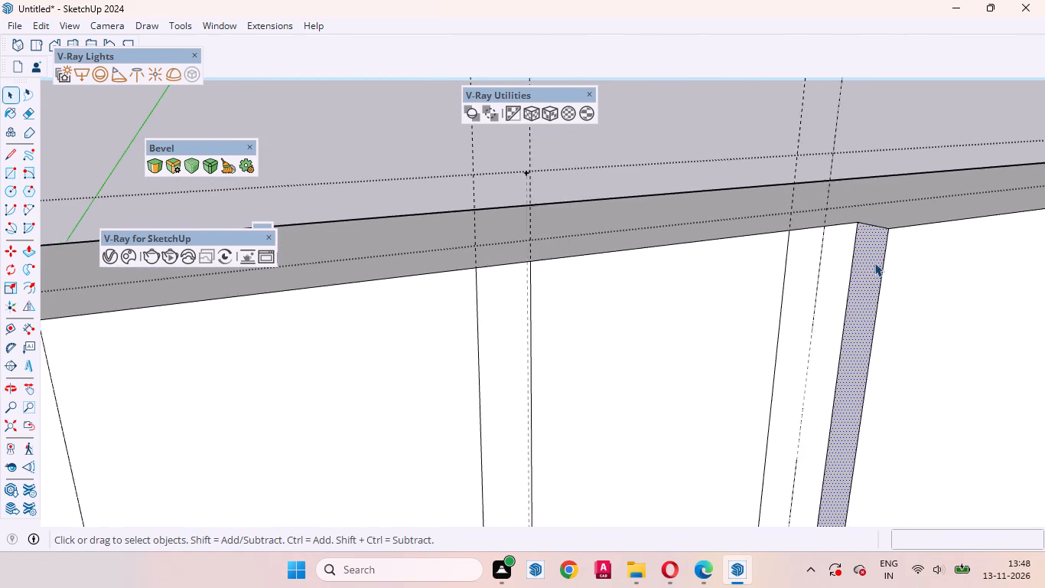
pyautogui.scroll(4, 874, 263)
pyautogui.press('p')
pyautogui.click(868, 261)
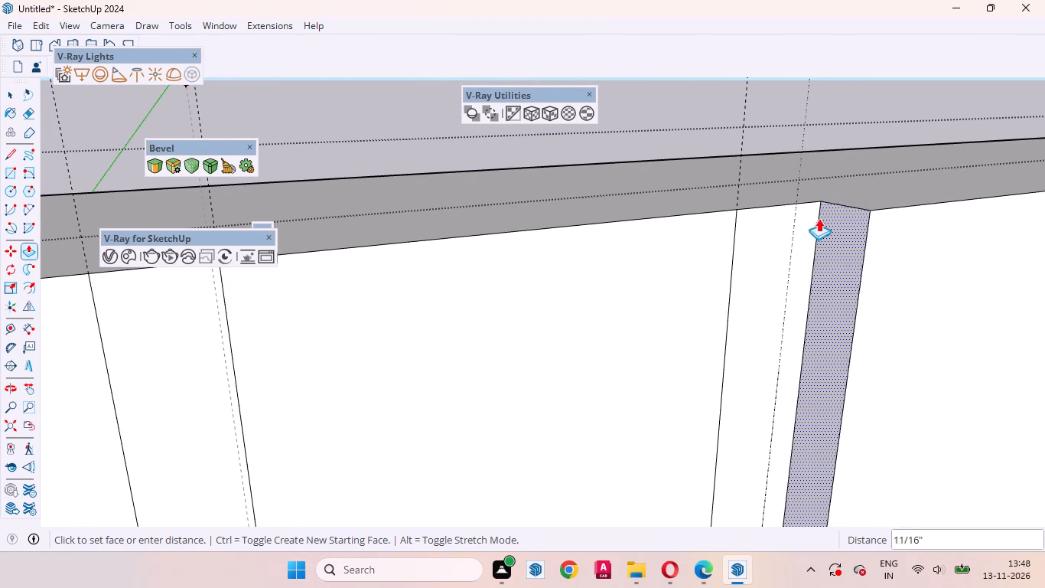
pyautogui.click(801, 194)
pyautogui.press('space')
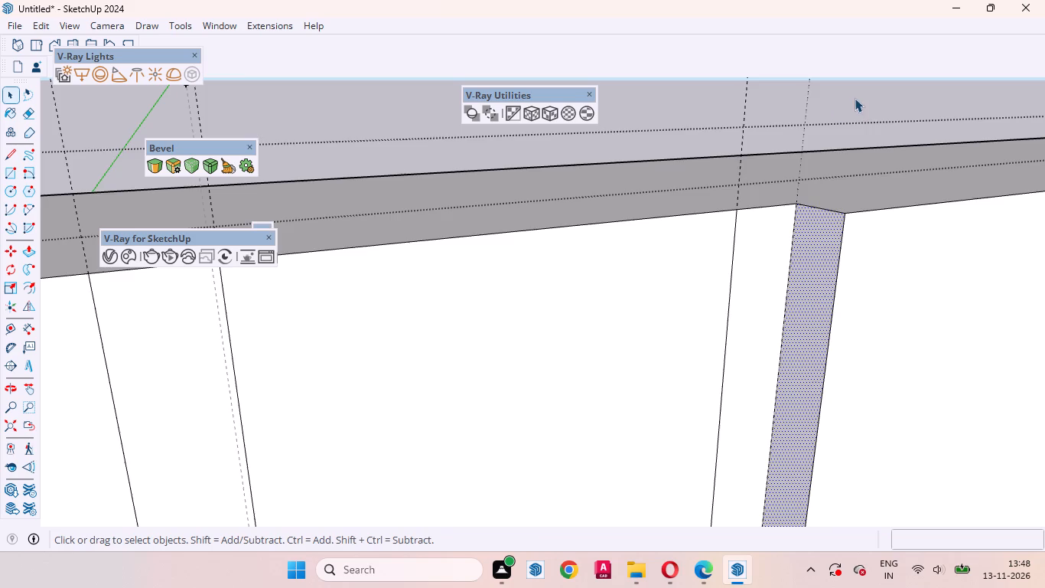
# Repeat the same push on the panel's lower narrow side face beside the opening.
pyautogui.scroll(-20, 805, 192)
pyautogui.scroll(-6, 805, 192)
pyautogui.moveTo(809, 327); pyautogui.dragTo(724, 266, button='middle')
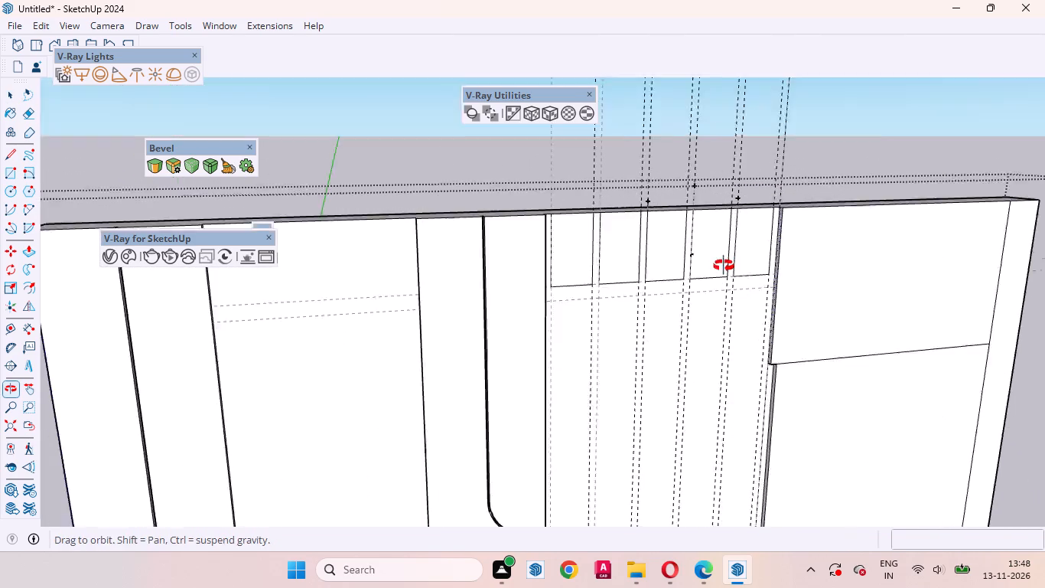
pyautogui.moveTo(724, 266); pyautogui.dragTo(727, 231, button='middle')
pyautogui.scroll(16, 747, 378)
pyautogui.click(802, 354)
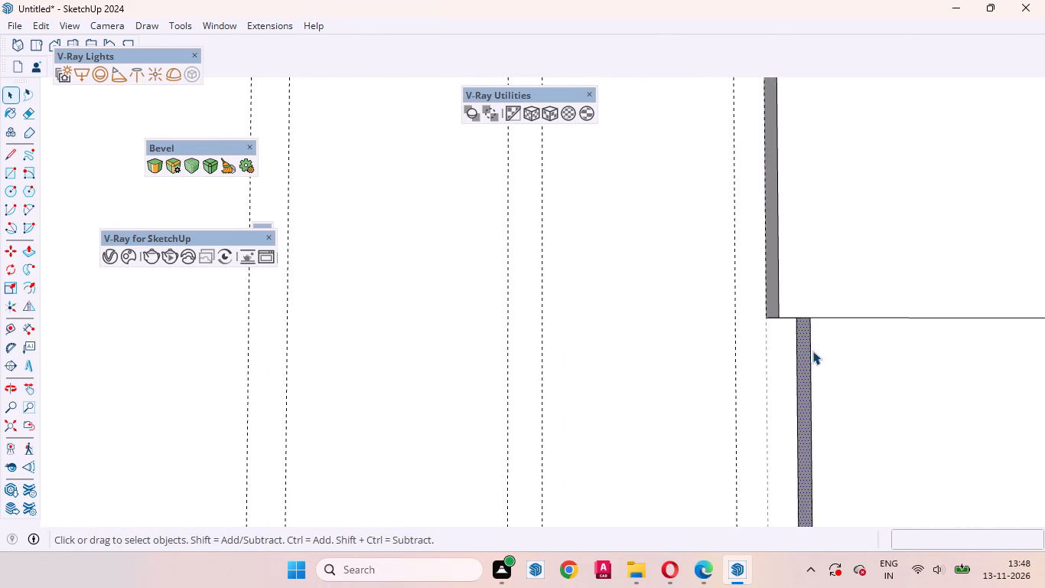
pyautogui.press('p')
pyautogui.doubleClick(804, 349)
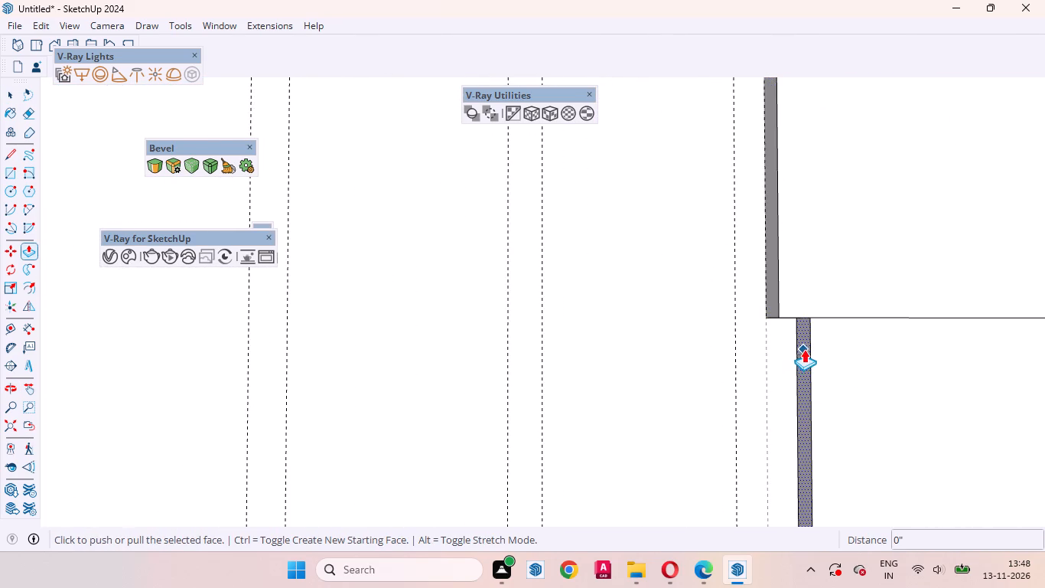
pyautogui.press('space')
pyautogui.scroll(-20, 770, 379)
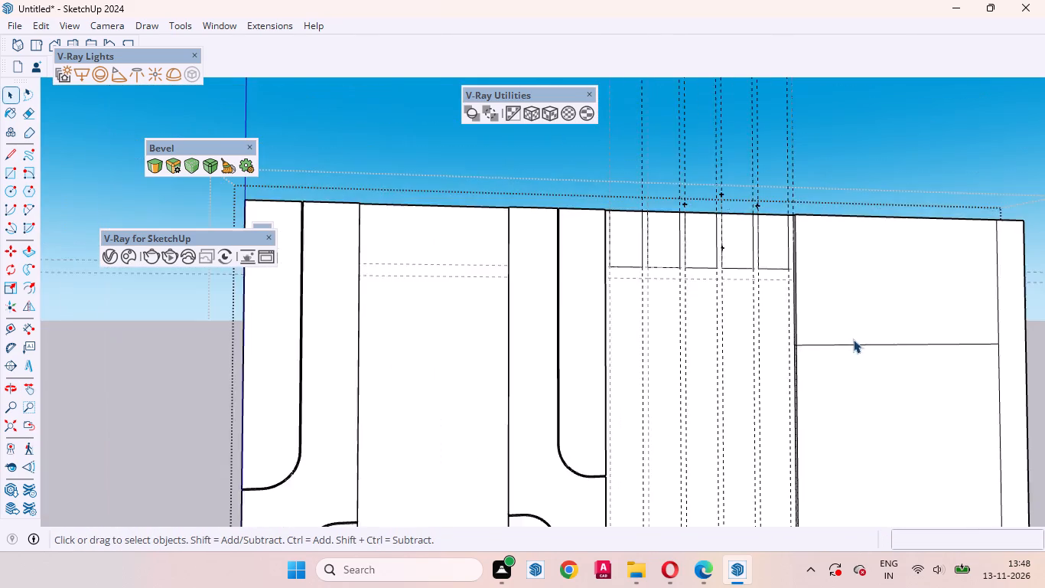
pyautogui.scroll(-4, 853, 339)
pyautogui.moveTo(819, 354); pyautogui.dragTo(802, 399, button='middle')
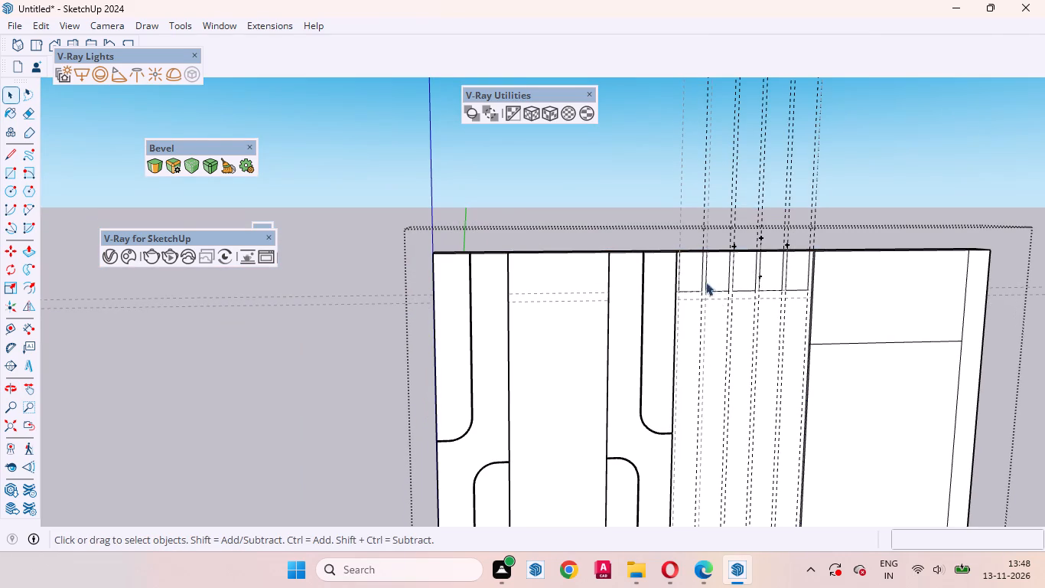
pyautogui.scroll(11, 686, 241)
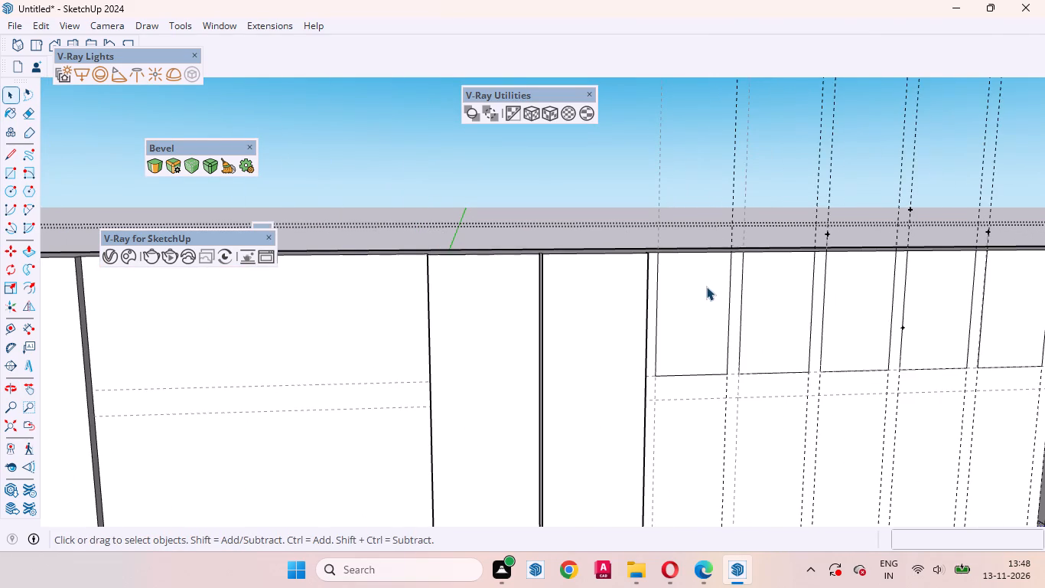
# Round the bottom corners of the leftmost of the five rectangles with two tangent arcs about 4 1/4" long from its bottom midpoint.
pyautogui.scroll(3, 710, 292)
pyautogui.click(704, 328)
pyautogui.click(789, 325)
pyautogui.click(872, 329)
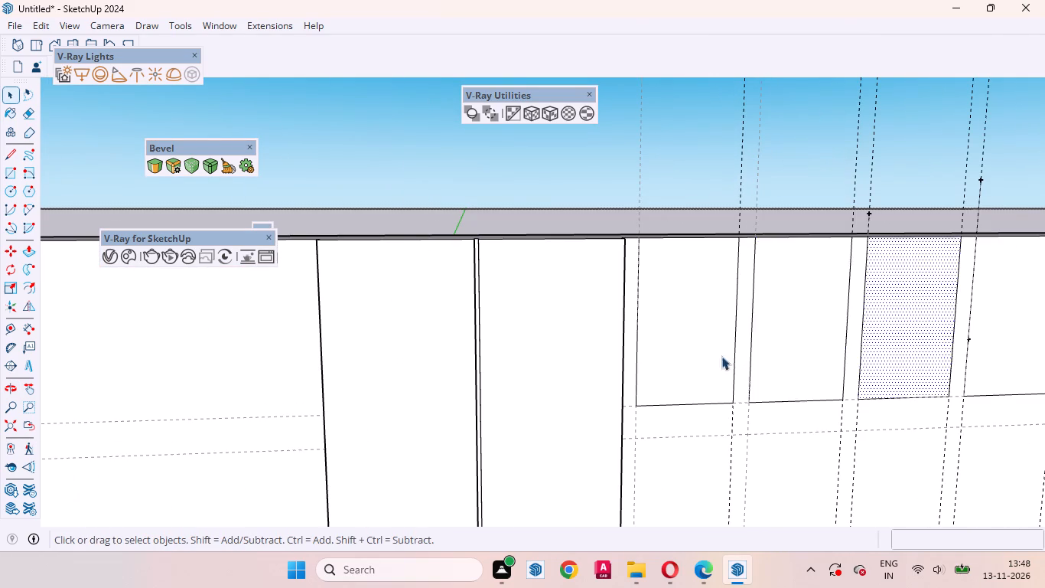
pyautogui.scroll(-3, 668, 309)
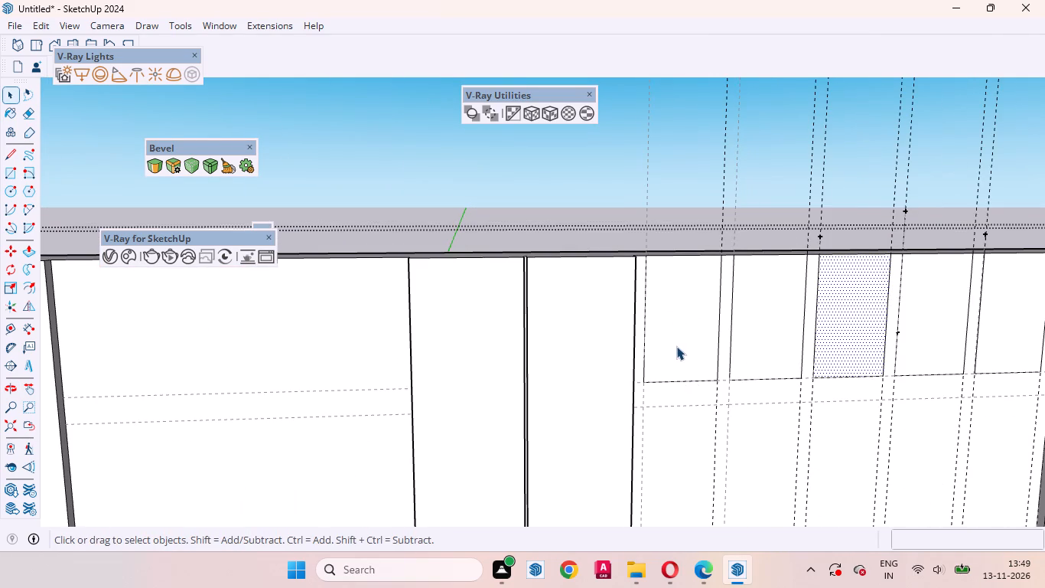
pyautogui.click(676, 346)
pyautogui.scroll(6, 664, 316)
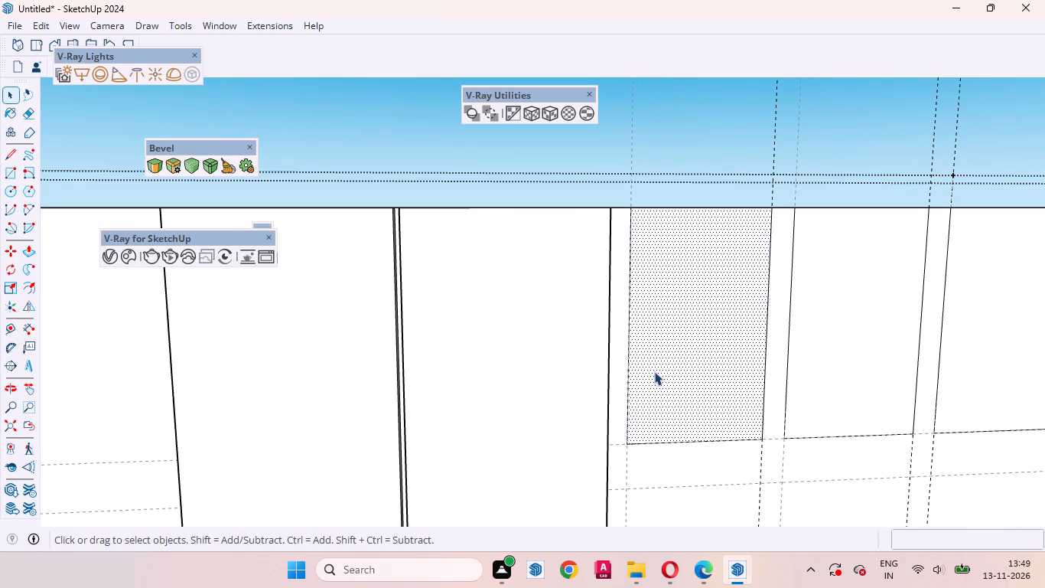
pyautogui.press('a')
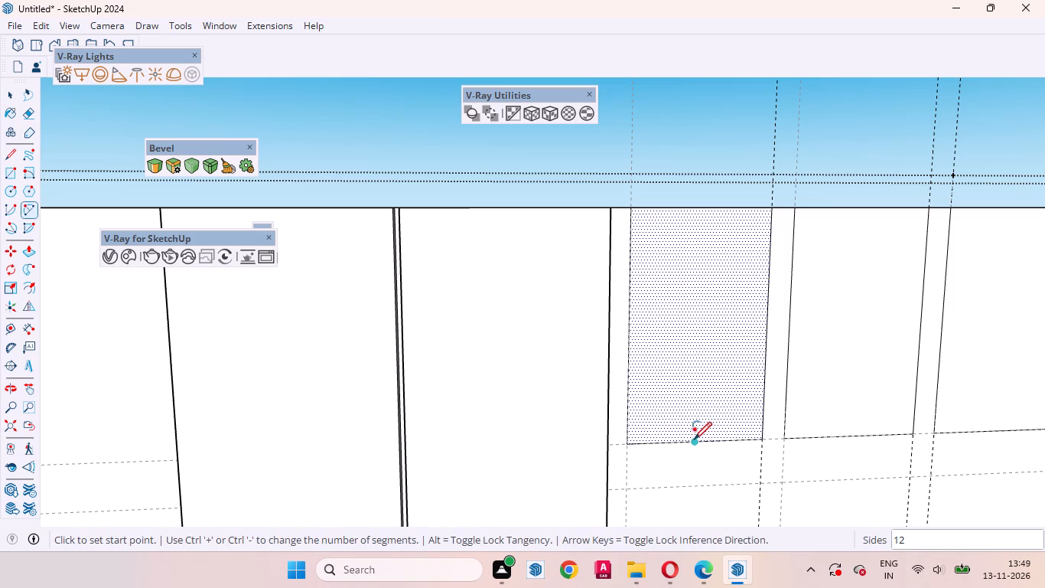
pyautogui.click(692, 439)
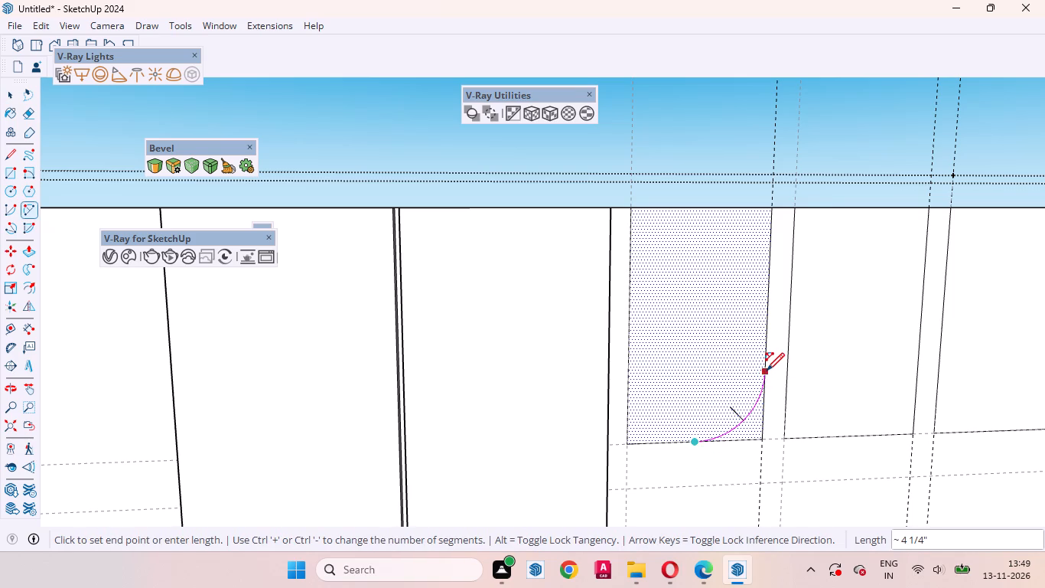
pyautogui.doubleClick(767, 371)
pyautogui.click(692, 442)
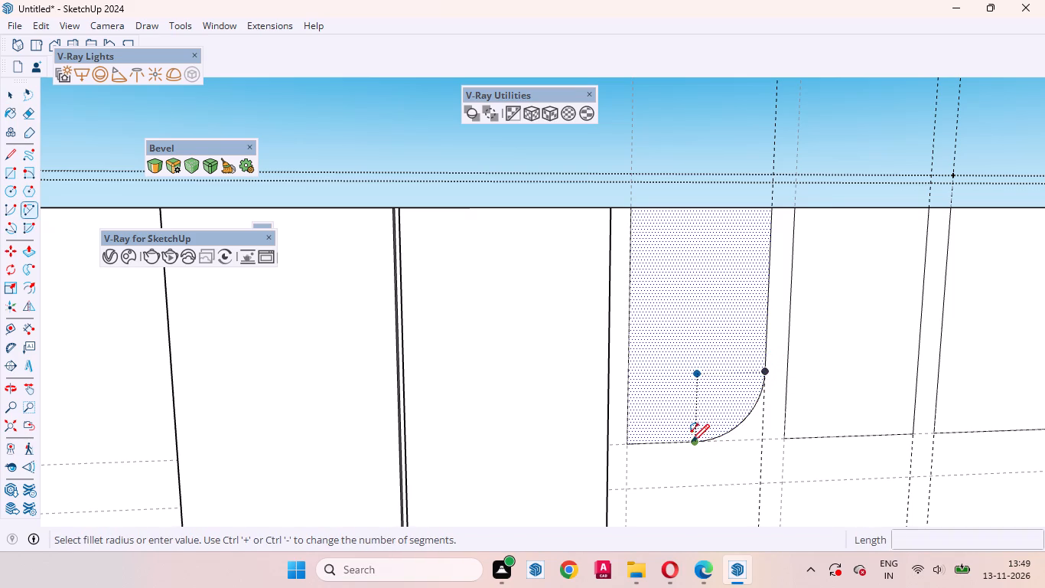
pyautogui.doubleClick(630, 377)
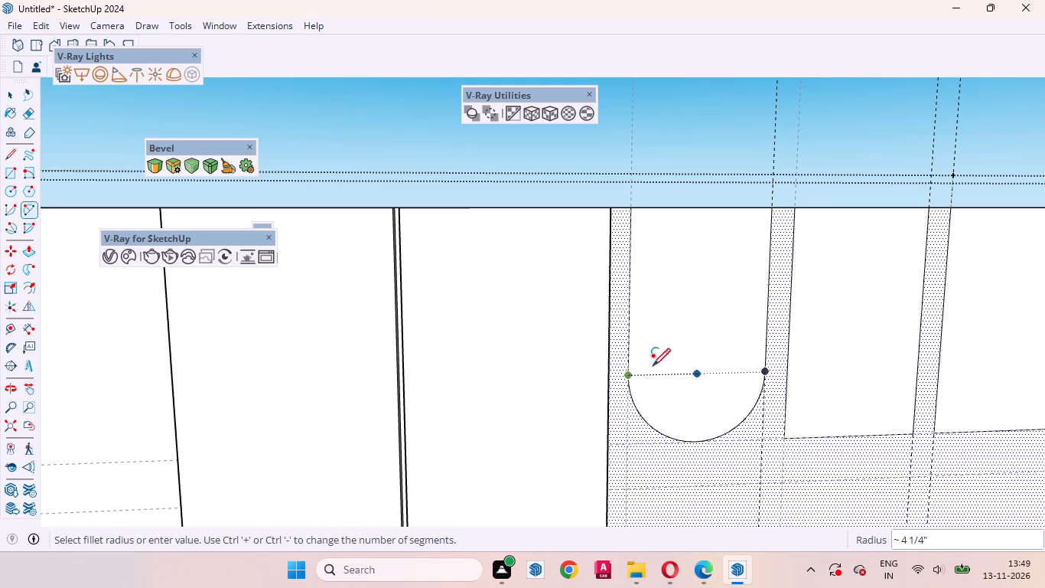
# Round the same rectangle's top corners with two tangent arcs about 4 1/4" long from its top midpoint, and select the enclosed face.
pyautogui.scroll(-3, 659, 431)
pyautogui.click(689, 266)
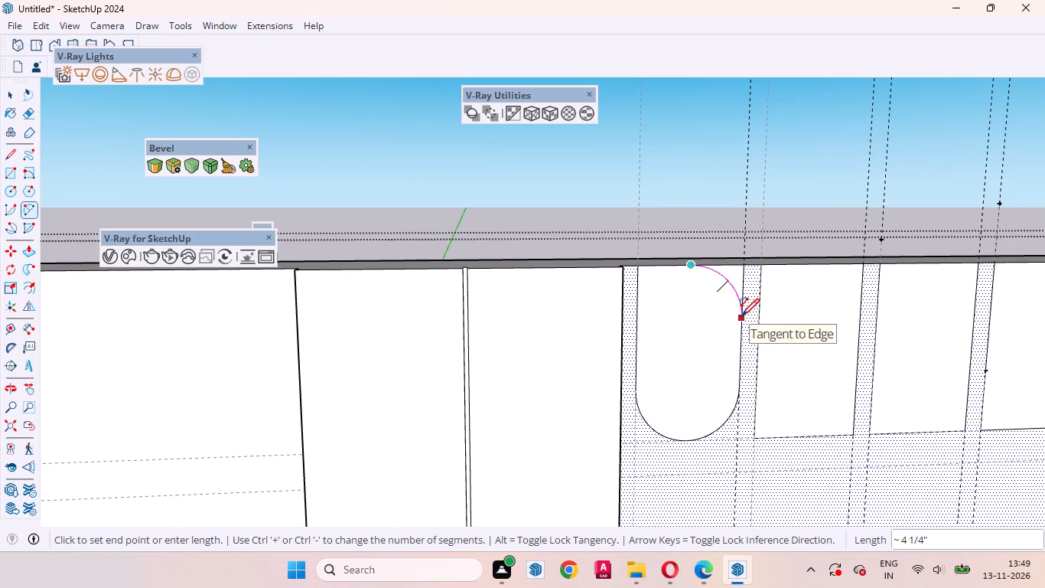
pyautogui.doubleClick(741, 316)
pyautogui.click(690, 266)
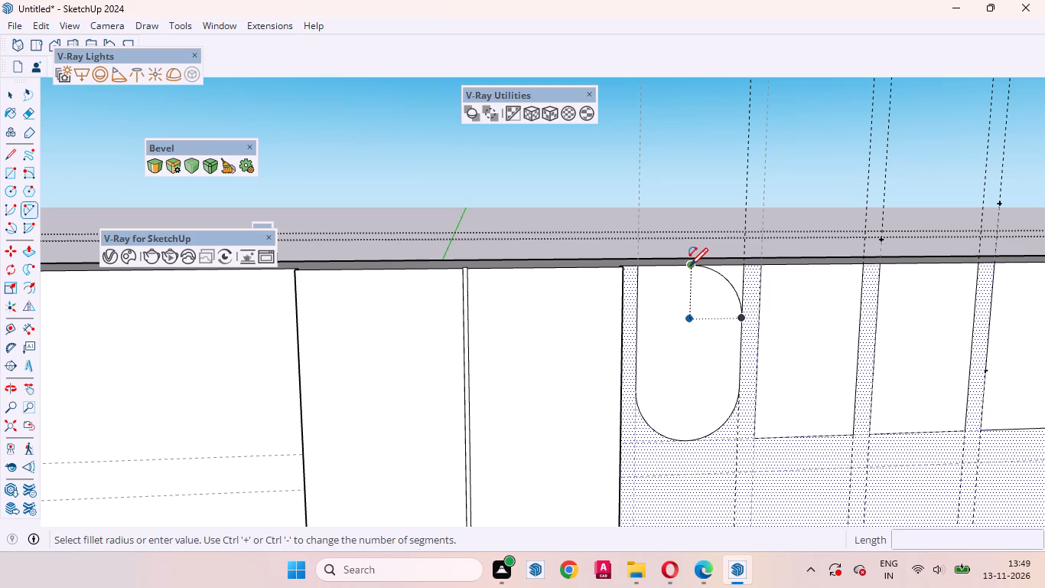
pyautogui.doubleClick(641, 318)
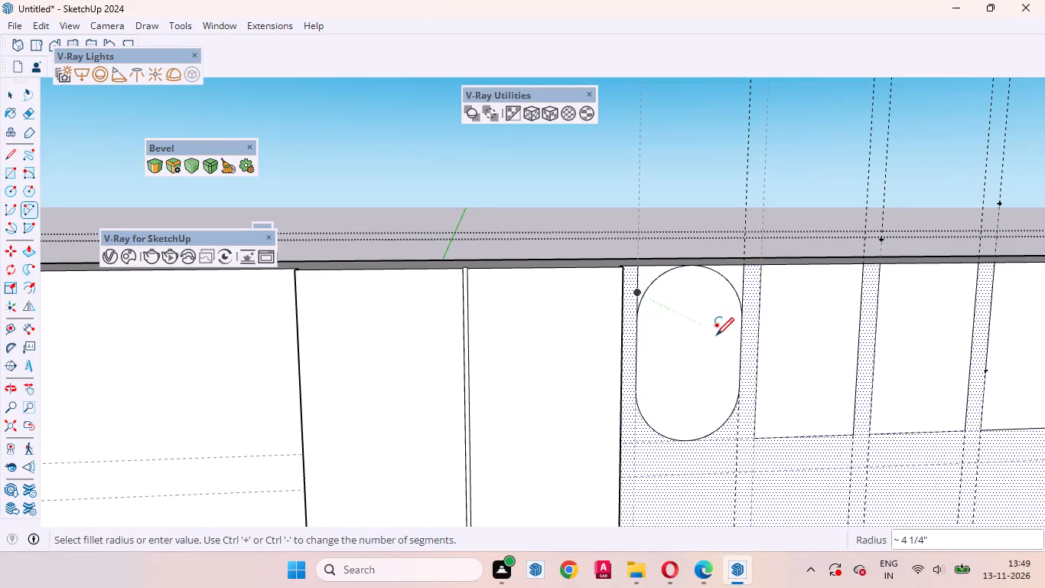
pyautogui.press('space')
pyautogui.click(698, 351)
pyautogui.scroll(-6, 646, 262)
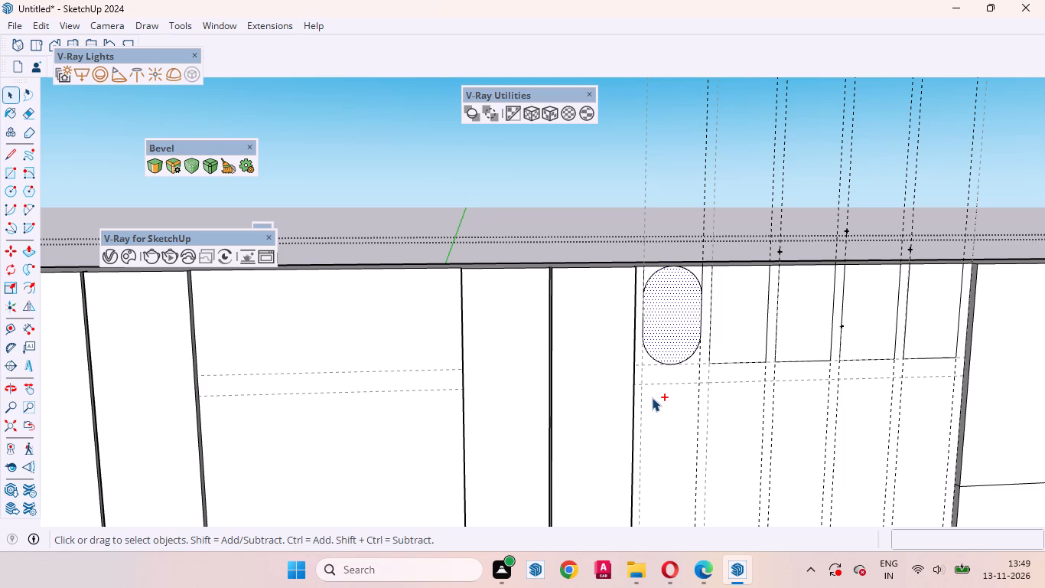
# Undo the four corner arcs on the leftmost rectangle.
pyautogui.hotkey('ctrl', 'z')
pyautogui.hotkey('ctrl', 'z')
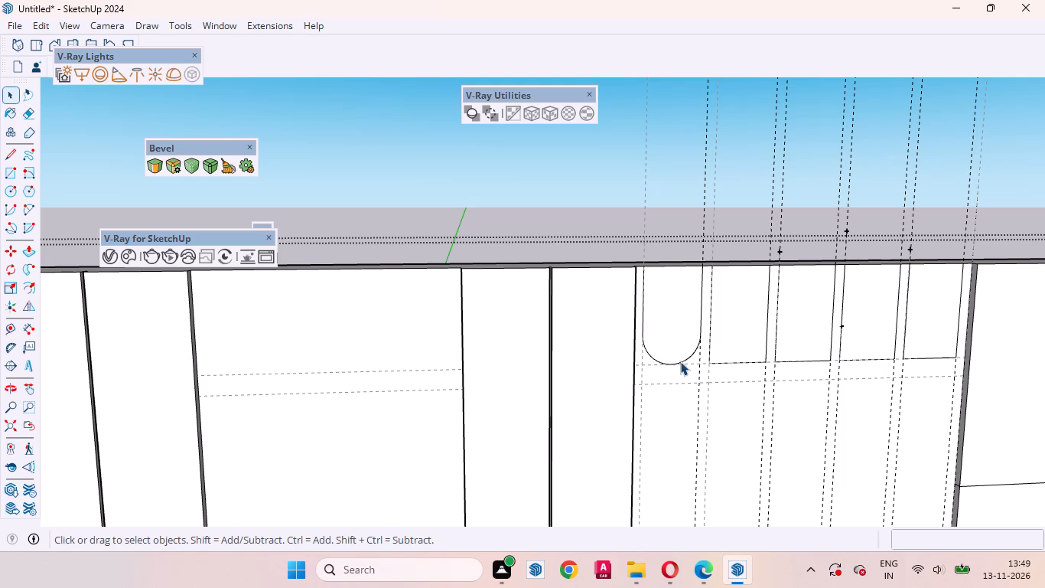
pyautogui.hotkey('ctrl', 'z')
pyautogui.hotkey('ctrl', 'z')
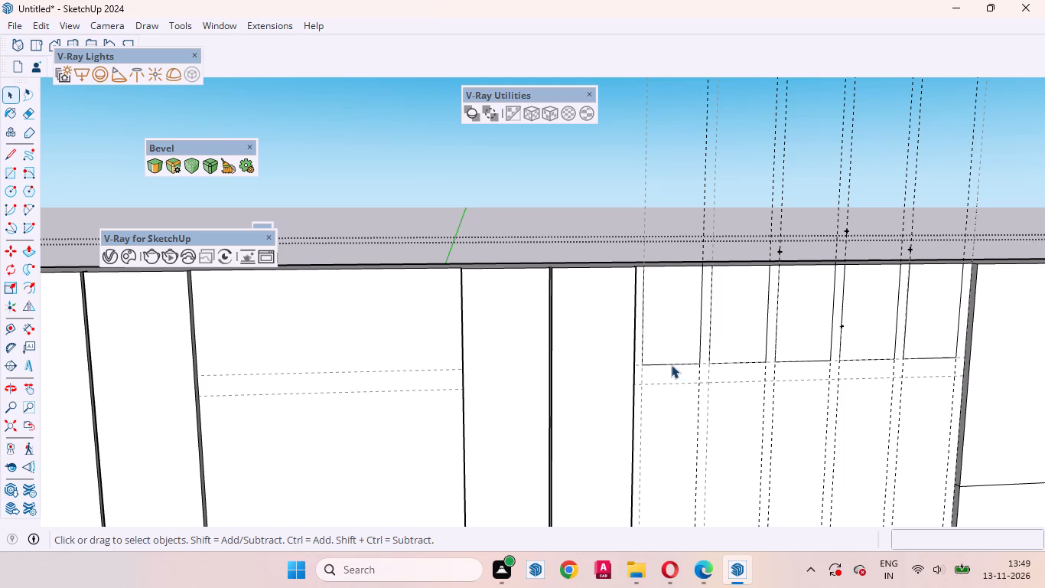
# Move the bottom edges of all five rectangles down together from the upper horizontal guide to the lower horizontal guide.
pyautogui.click(671, 364)
pyautogui.press('m')
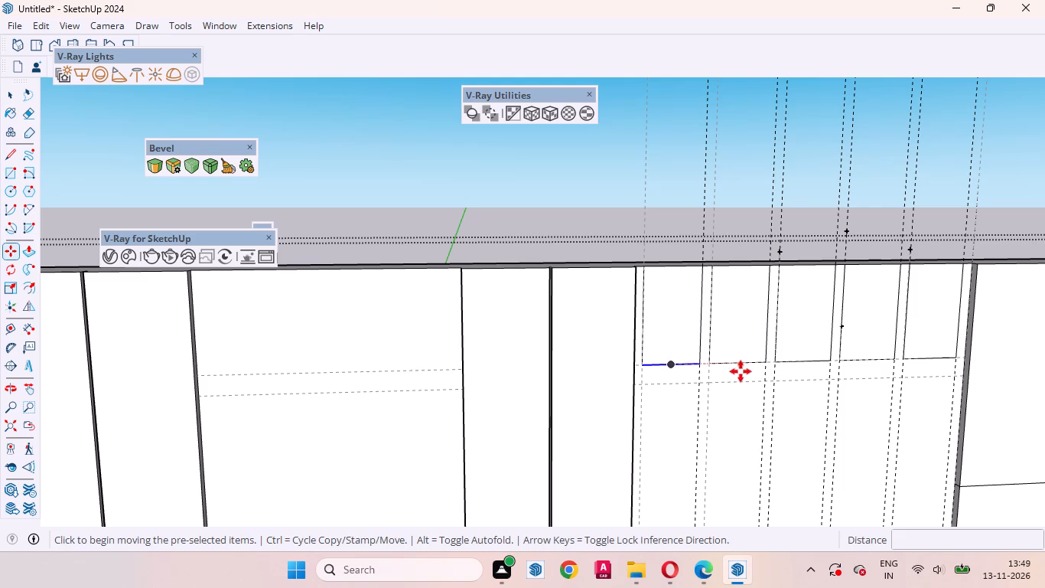
pyautogui.press('space')
pyautogui.keyDown('ctrl'); pyautogui.click(732, 362); pyautogui.keyUp('ctrl')
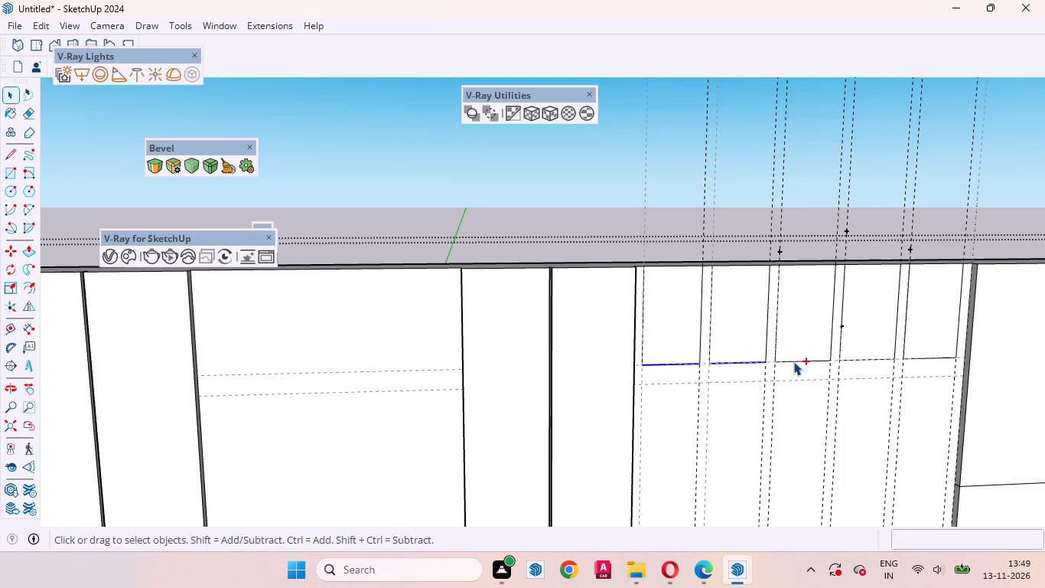
pyautogui.keyDown('ctrl'); pyautogui.click(794, 361); pyautogui.keyUp('ctrl')
pyautogui.keyDown('ctrl'); pyautogui.click(865, 360); pyautogui.keyUp('ctrl')
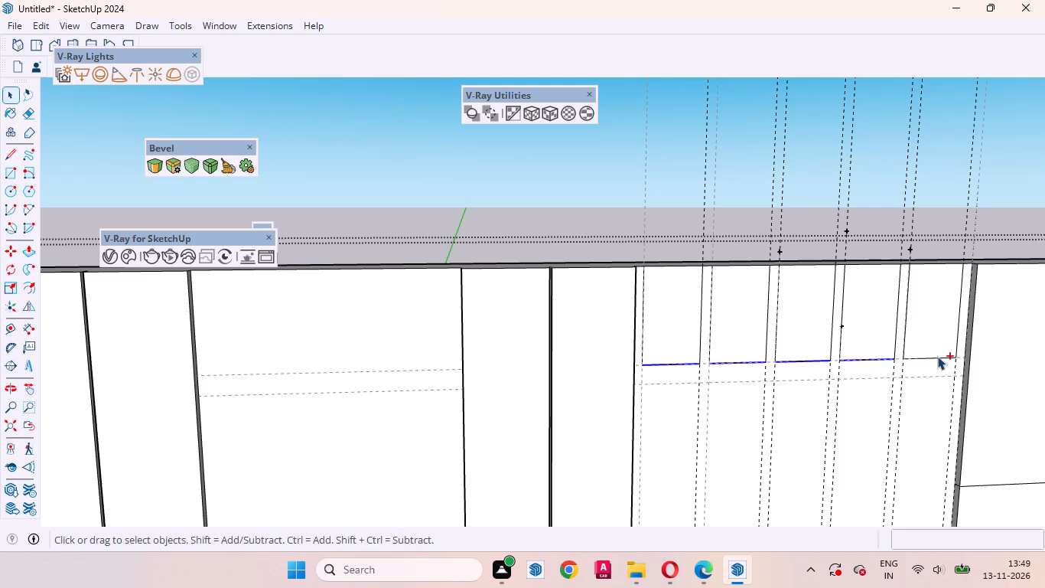
pyautogui.keyDown('ctrl'); pyautogui.click(926, 359); pyautogui.keyUp('ctrl')
pyautogui.scroll(3, 627, 384)
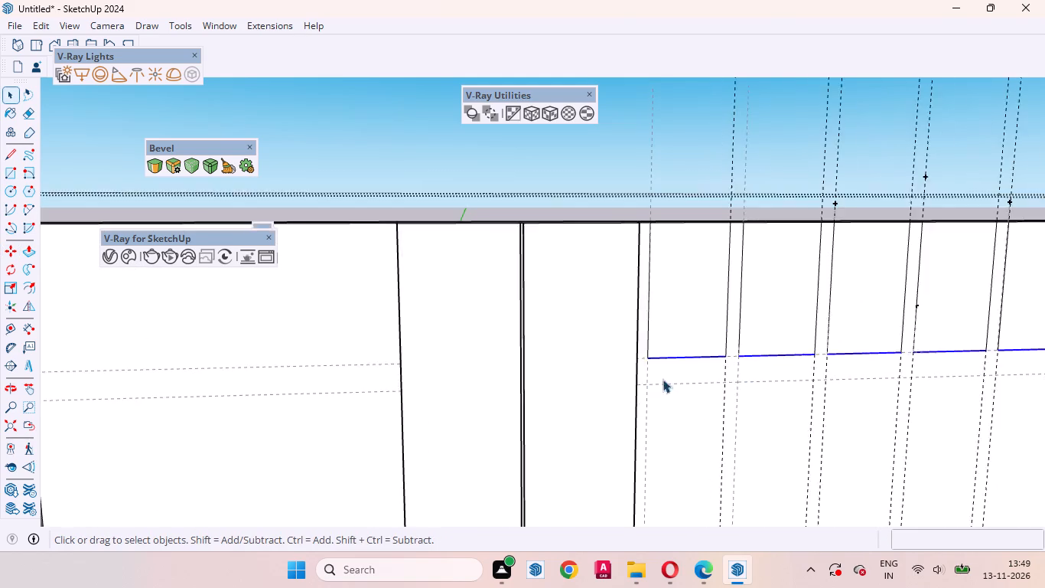
pyautogui.scroll(5, 662, 379)
pyautogui.press('m')
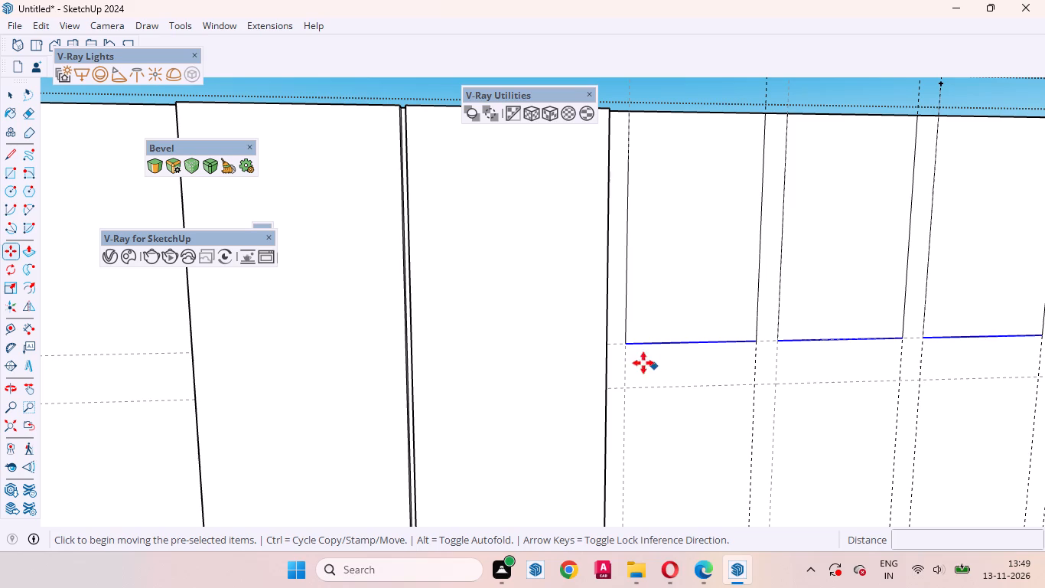
pyautogui.click(627, 346)
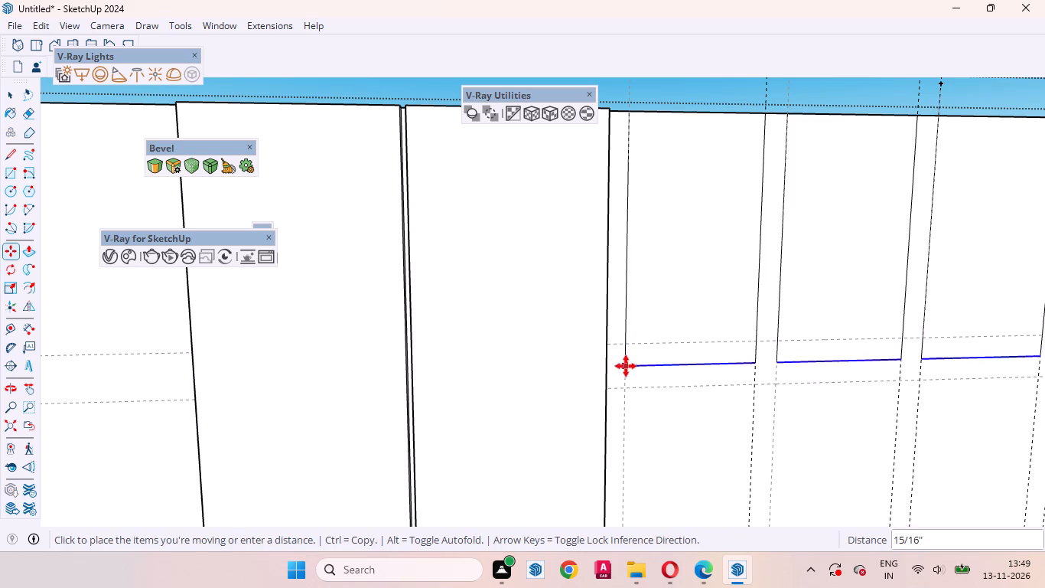
pyautogui.click(626, 387)
pyautogui.press('space')
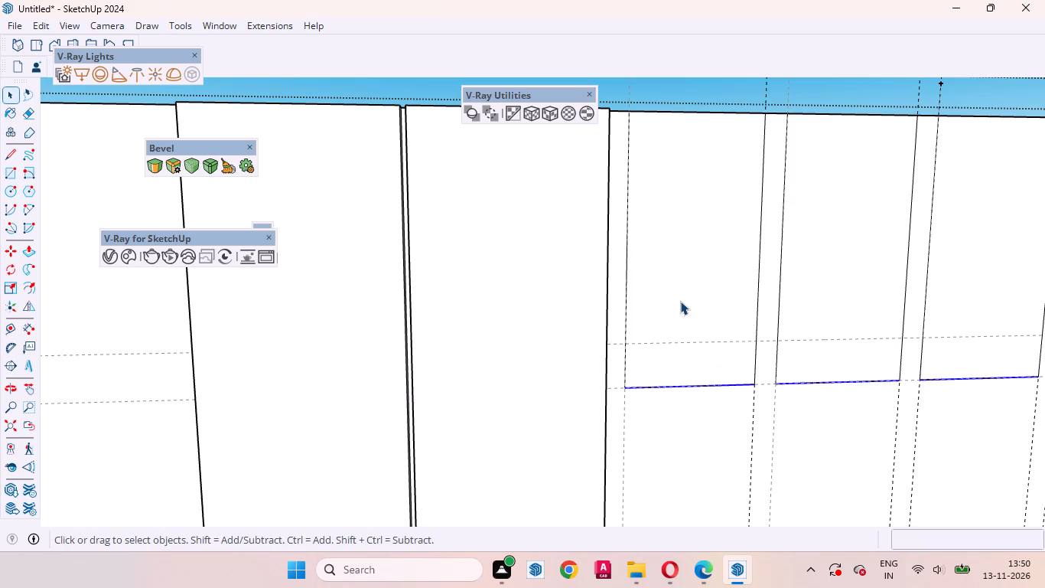
# Draw two arcs about 3 5/8" long from the leftmost rectangle's bottom midpoint to its side edges at the upper horizontal guide.
pyautogui.click(680, 301)
pyautogui.scroll(-7, 633, 431)
pyautogui.moveTo(647, 450); pyautogui.dragTo(626, 452, button='middle')
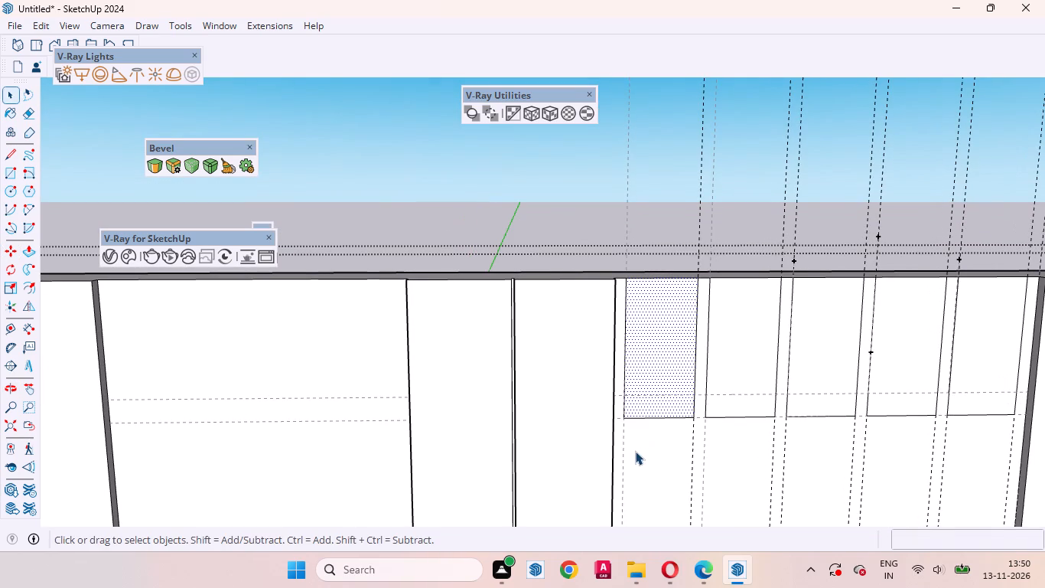
pyautogui.press('a')
pyautogui.click(658, 417)
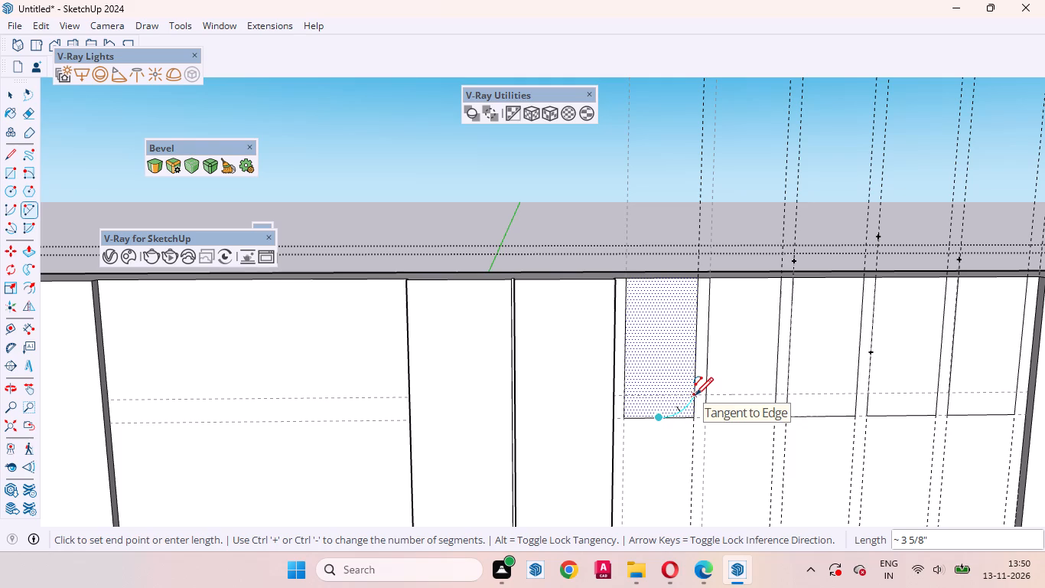
pyautogui.doubleClick(695, 395)
pyautogui.click(659, 418)
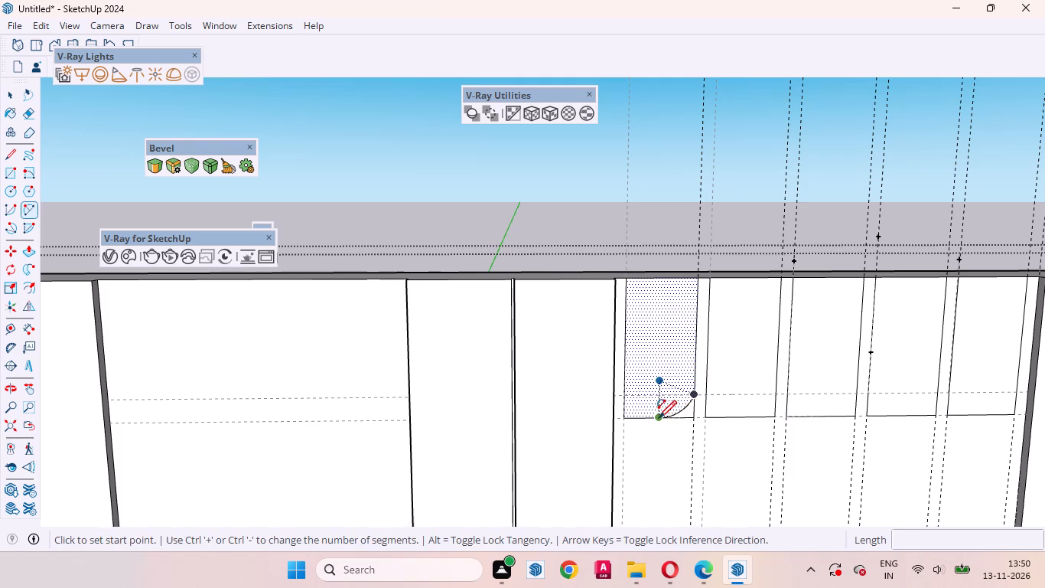
pyautogui.doubleClick(623, 394)
pyautogui.press('space')
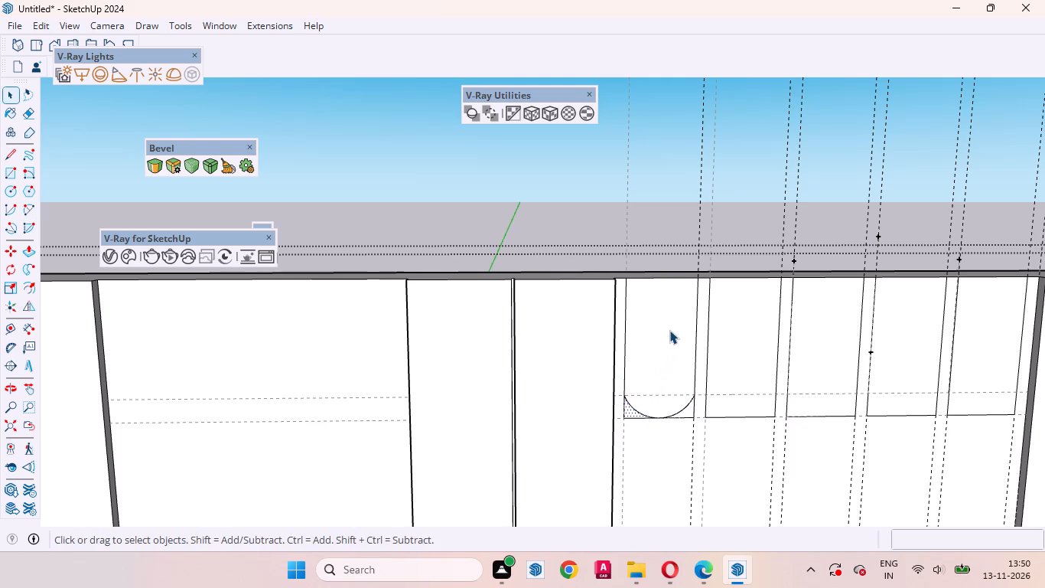
# Place a horizontal guide 2" below the top edge of the wide plain panel.
pyautogui.press('t')
pyautogui.click(676, 277)
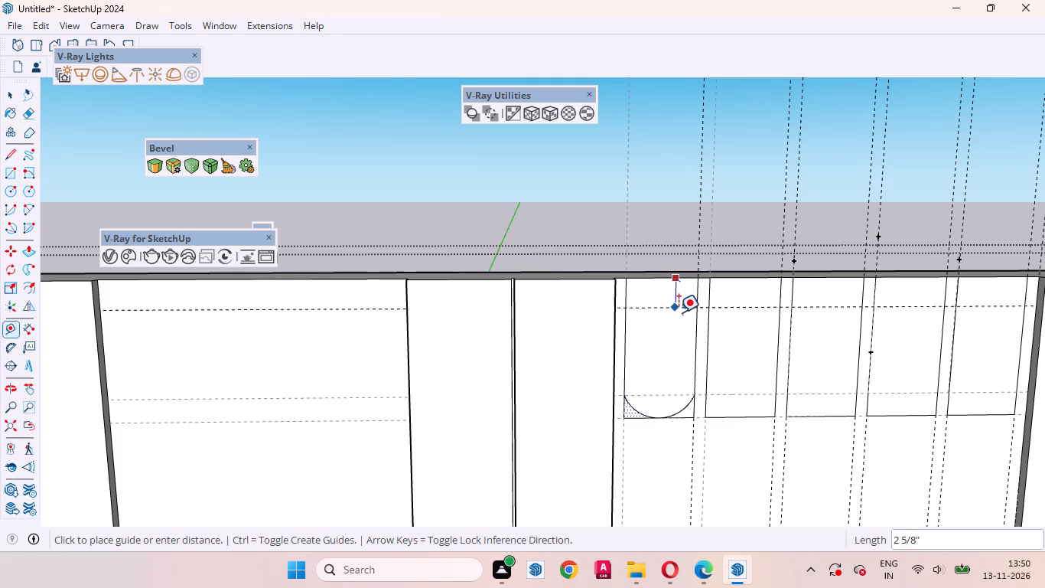
pyautogui.press('2')
pyautogui.press('Return')
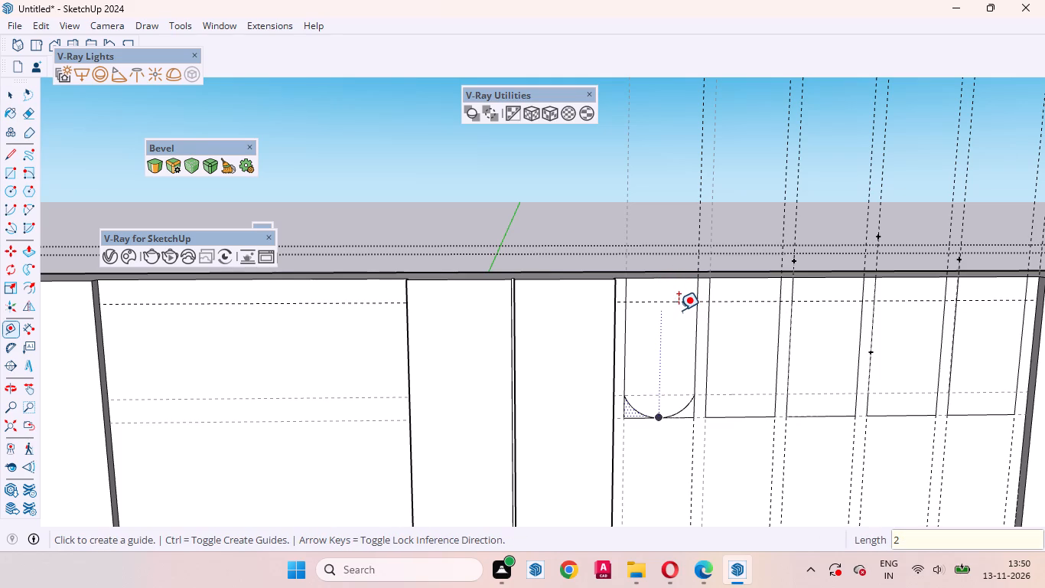
pyautogui.press('space')
# Draw two arcs about 3 5/8" long from the leftmost rectangle's top midpoint to its sides at the 2" guide, and select the enclosed face.
pyautogui.press('s')
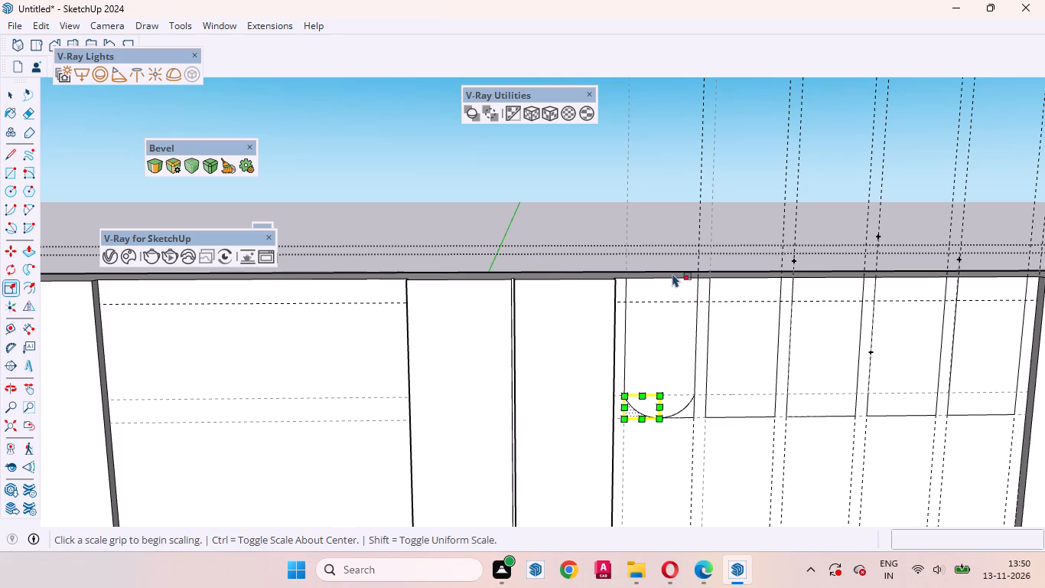
pyautogui.press('space')
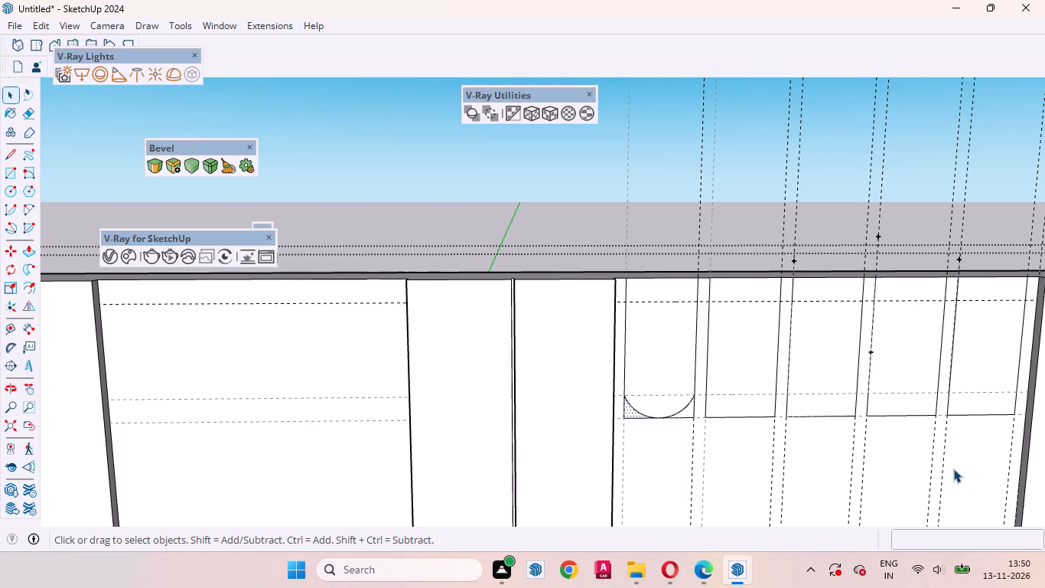
pyautogui.press('a')
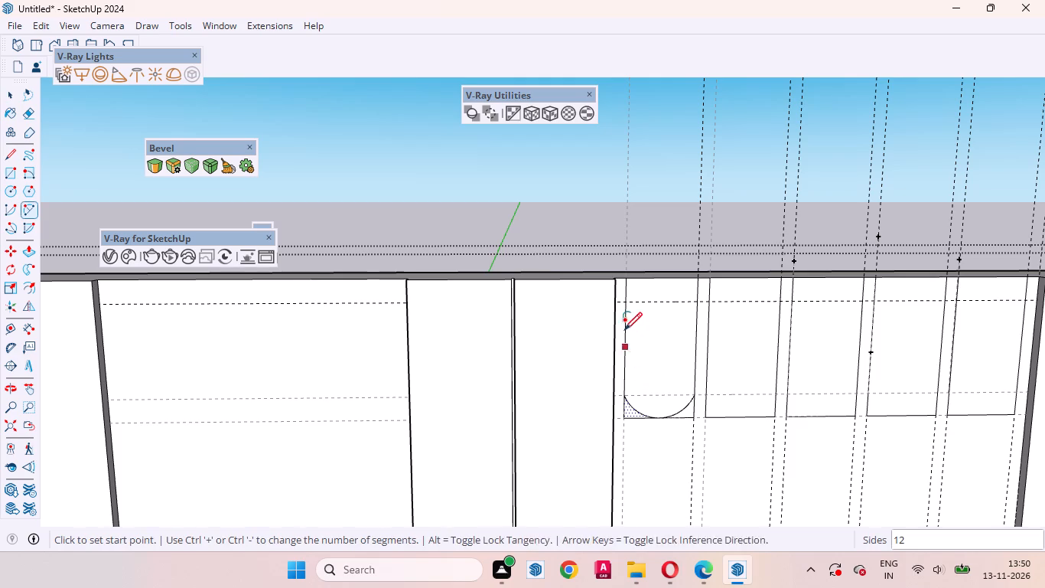
pyautogui.click(659, 278)
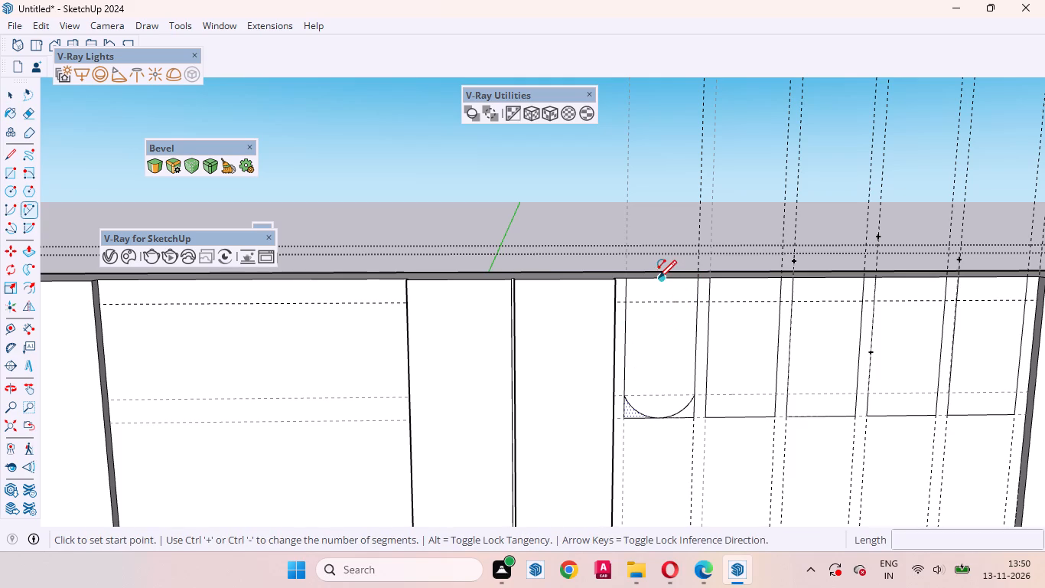
pyautogui.doubleClick(698, 302)
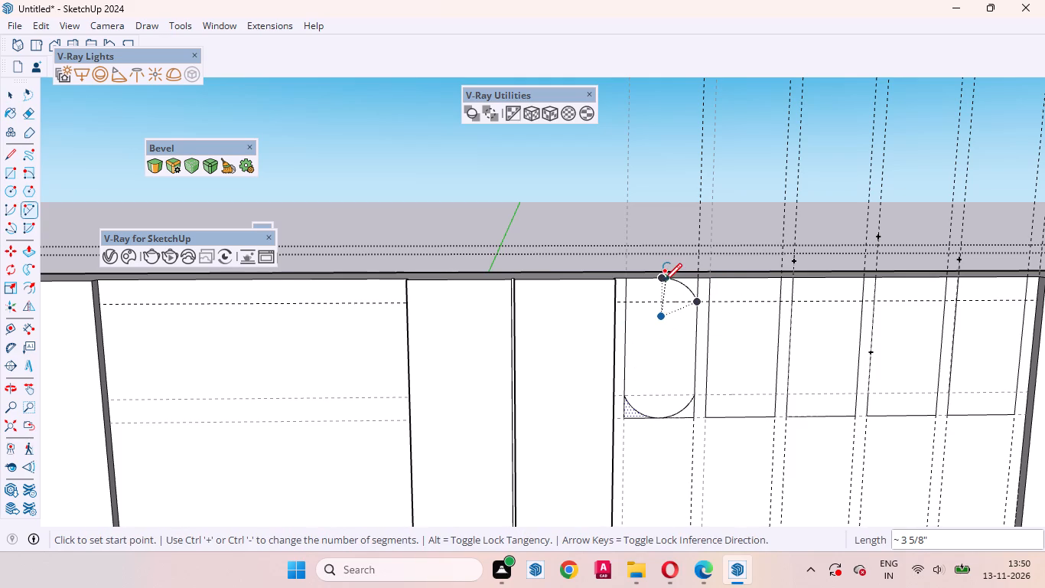
pyautogui.click(659, 279)
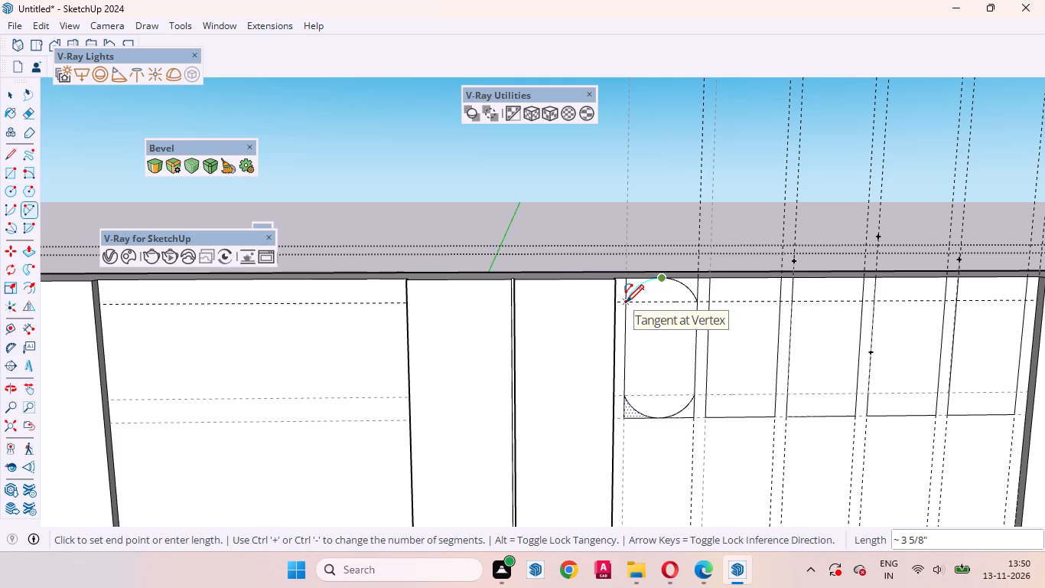
pyautogui.doubleClick(626, 302)
pyautogui.press('space')
pyautogui.click(653, 338)
pyautogui.moveTo(689, 350); pyautogui.dragTo(675, 378, button='middle')
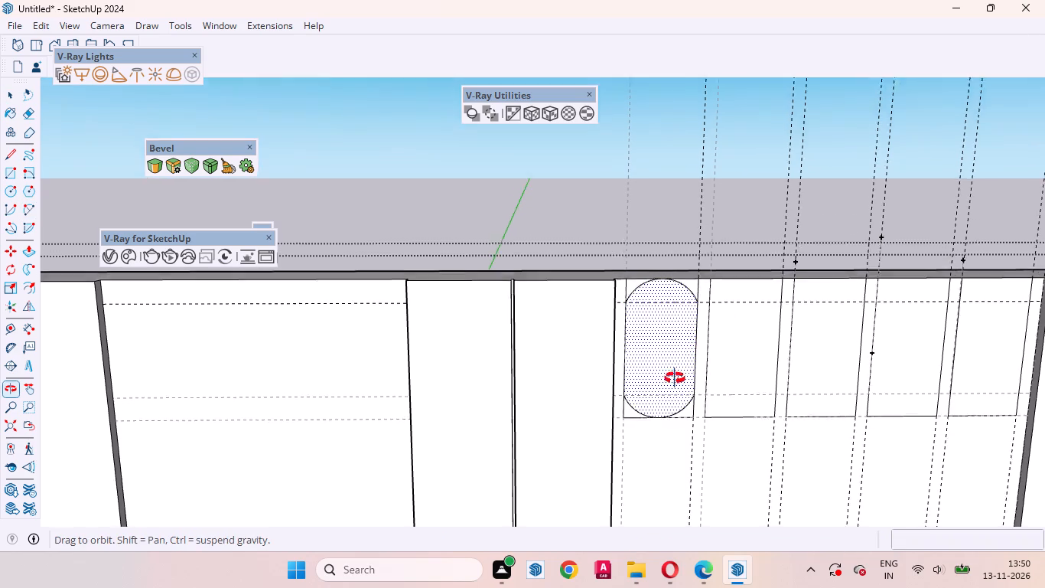
pyautogui.moveTo(675, 378); pyautogui.dragTo(697, 327, button='middle')
pyautogui.scroll(-7, 643, 337)
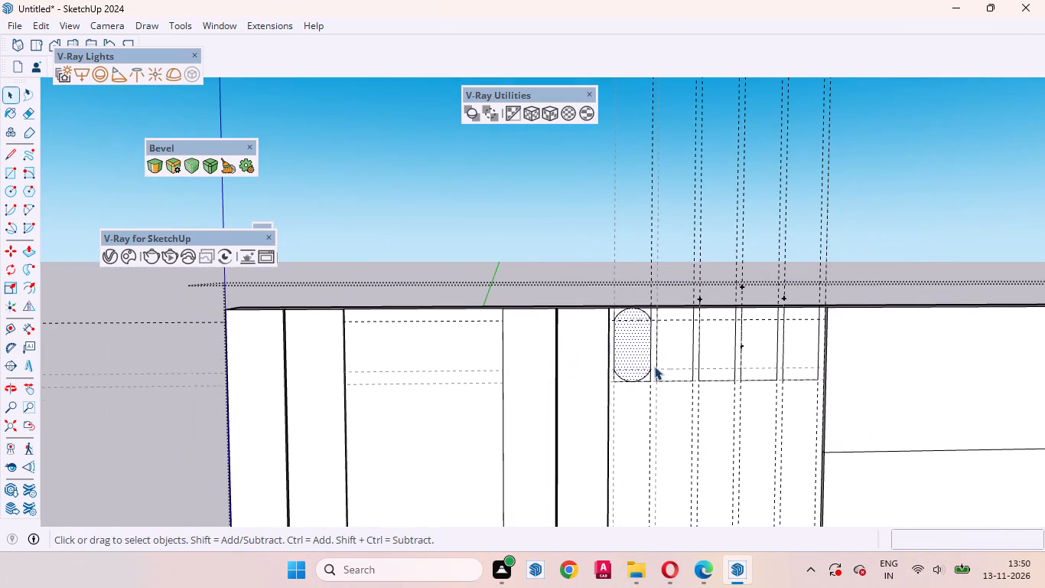
# Draw two arcs about 3 5/8" long from the second rectangle's bottom midpoint to its side edges at the upper of the two lower horizontal guides.
pyautogui.moveTo(631, 384); pyautogui.dragTo(669, 425, button='middle')
pyautogui.scroll(5, 650, 387)
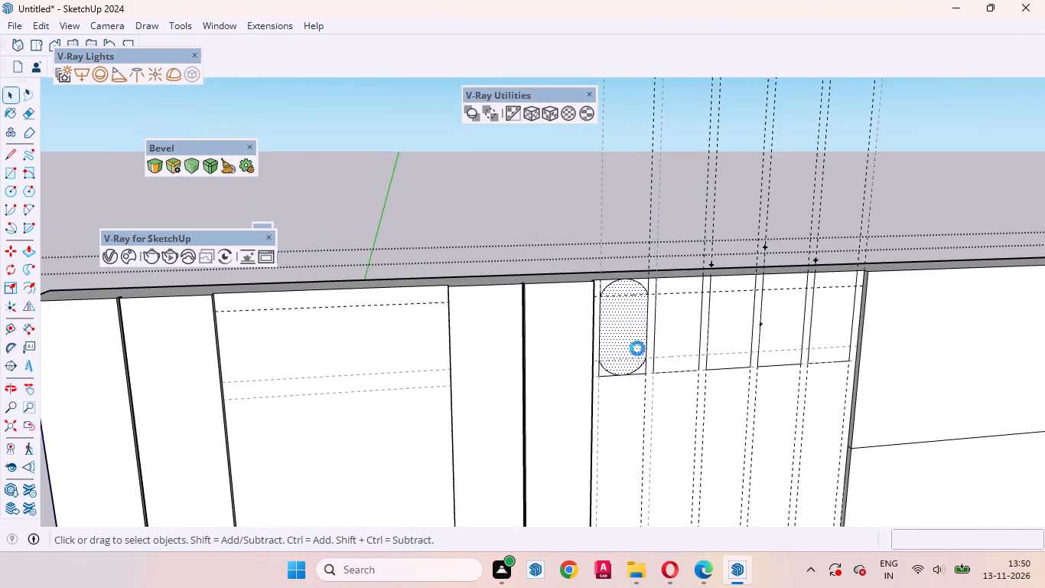
pyautogui.scroll(7, 637, 348)
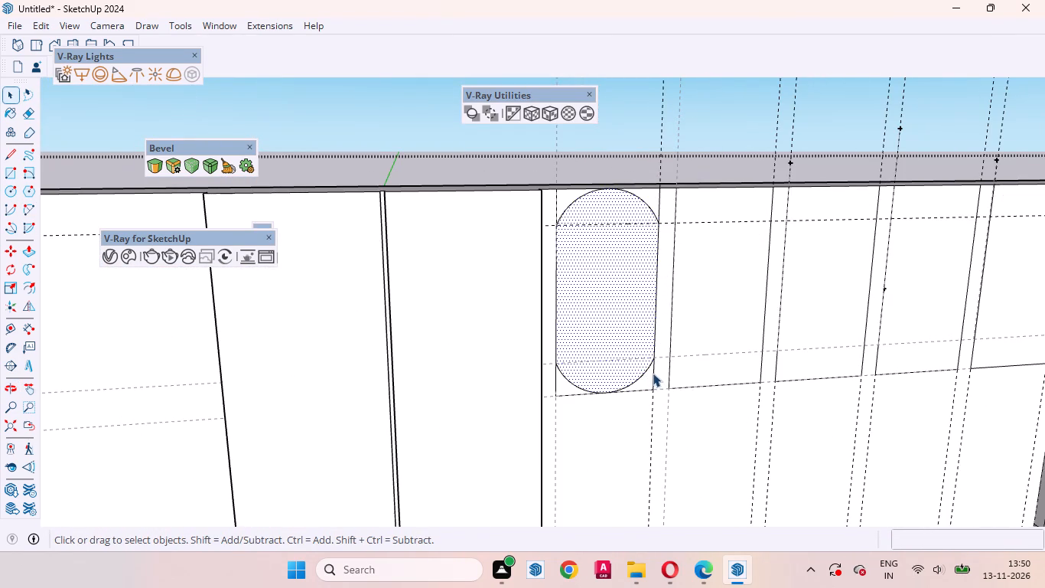
pyautogui.scroll(-2, 607, 411)
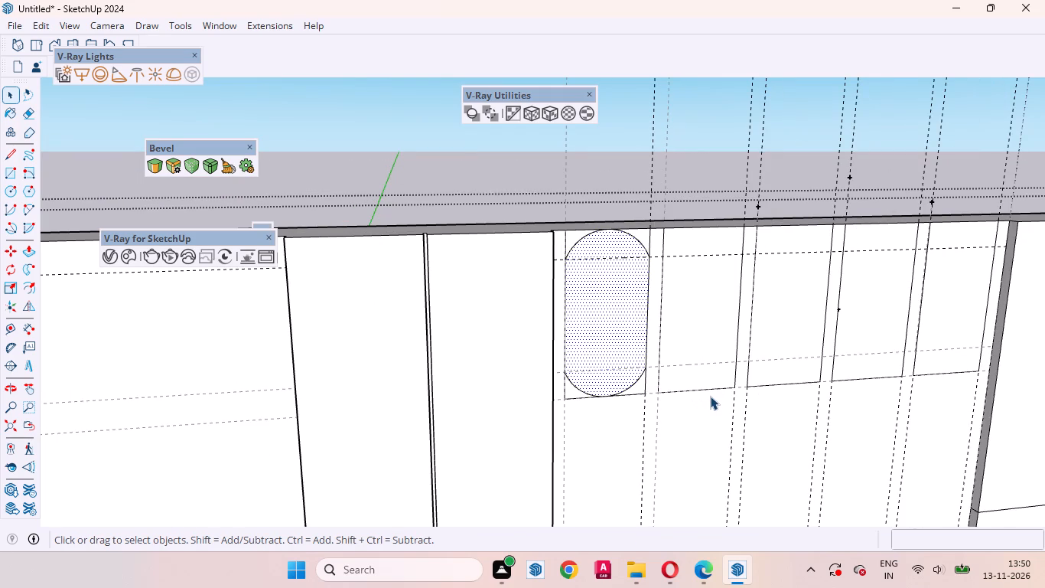
pyautogui.press('a')
pyautogui.click(695, 387)
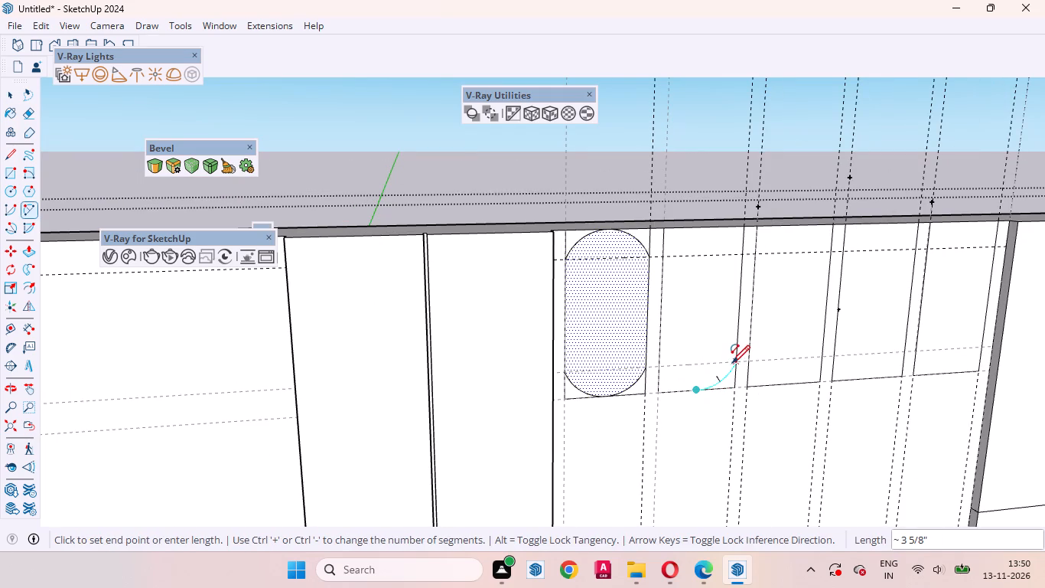
pyautogui.doubleClick(734, 362)
pyautogui.click(692, 394)
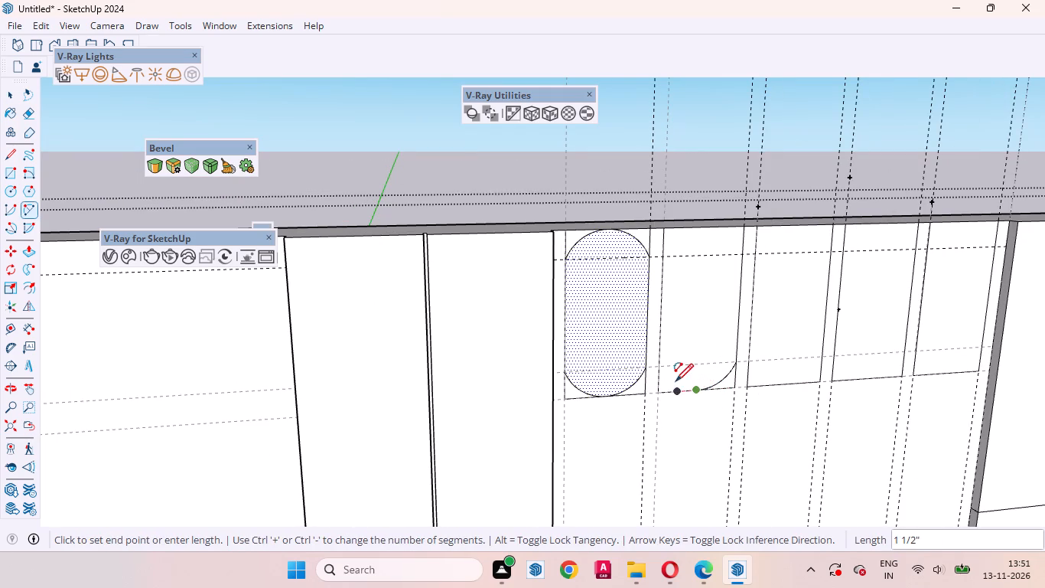
pyautogui.doubleClick(659, 367)
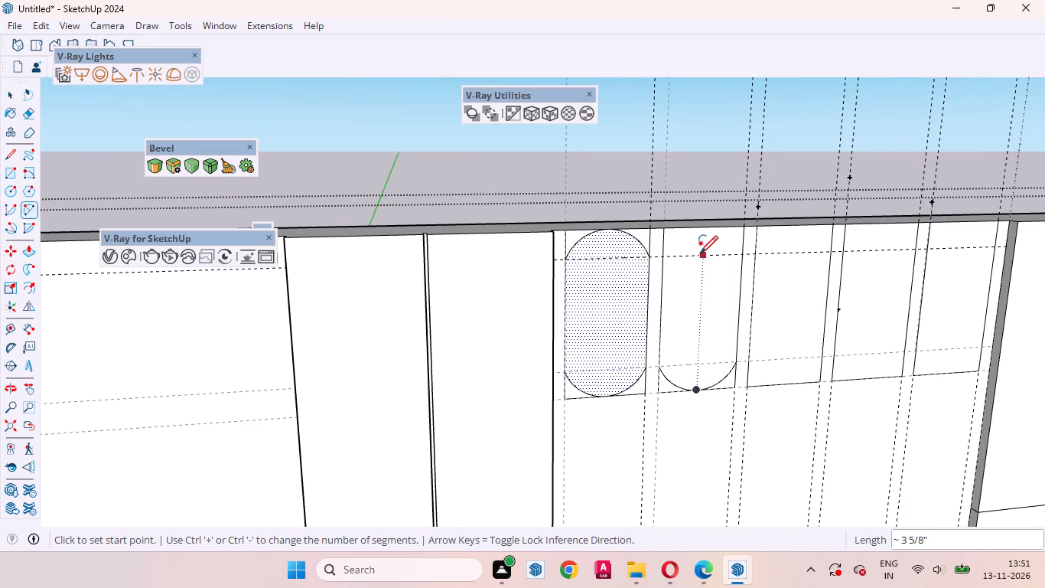
# Draw two arcs about 3 5/8" long from the second rectangle's top midpoint to its side edges at the 2" guide.
pyautogui.click(700, 227)
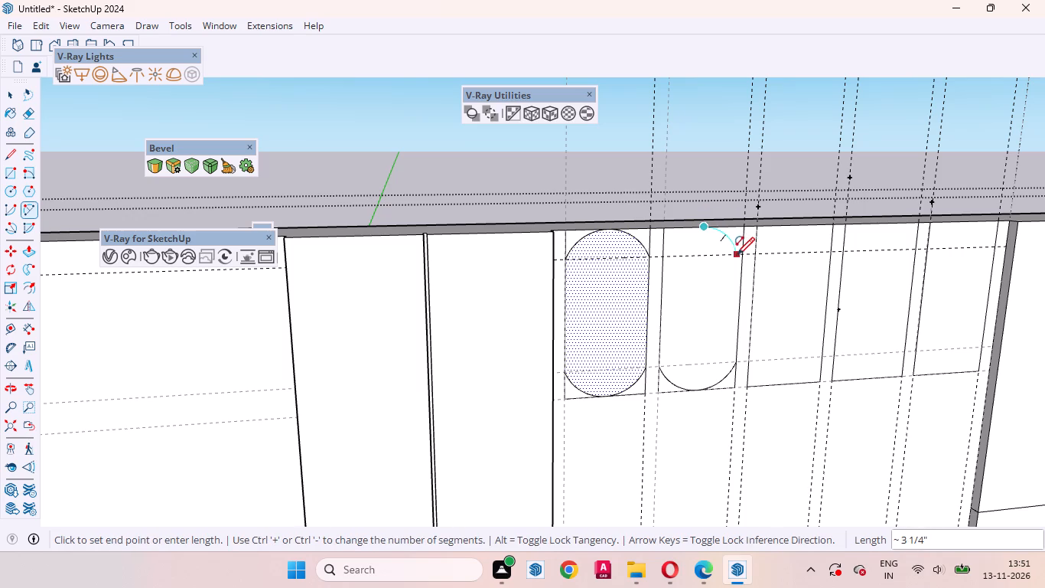
pyautogui.doubleClick(739, 255)
pyautogui.moveTo(698, 335); pyautogui.dragTo(672, 339, button='middle')
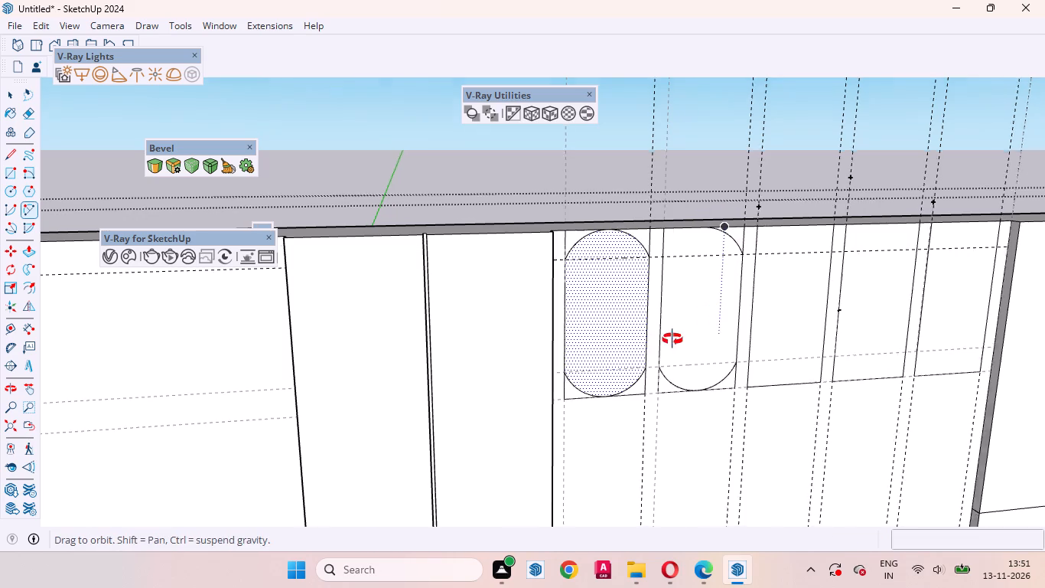
pyautogui.moveTo(672, 339); pyautogui.dragTo(626, 332, button='middle')
pyautogui.scroll(6, 689, 240)
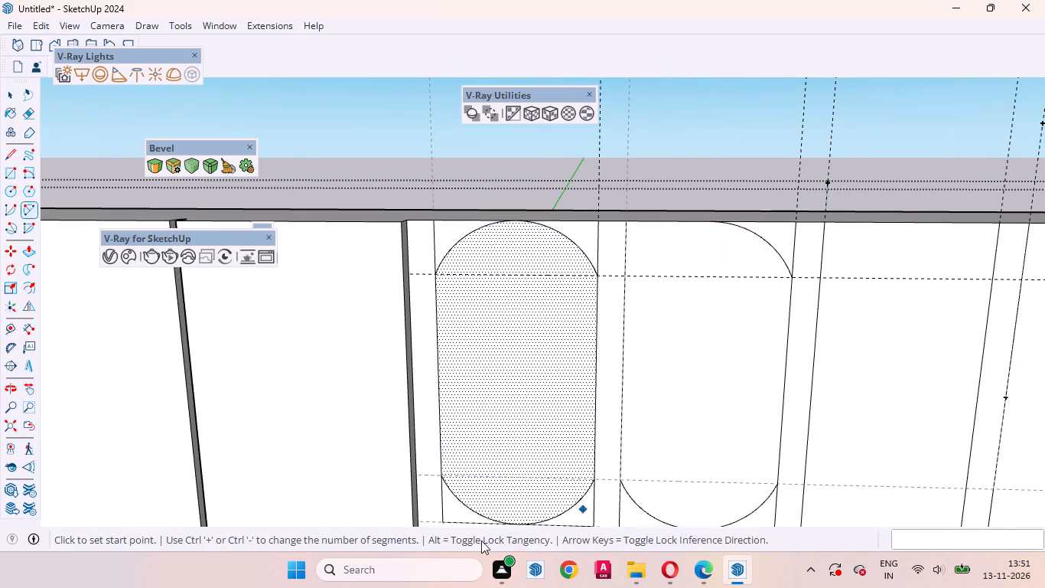
pyautogui.scroll(3, 729, 218)
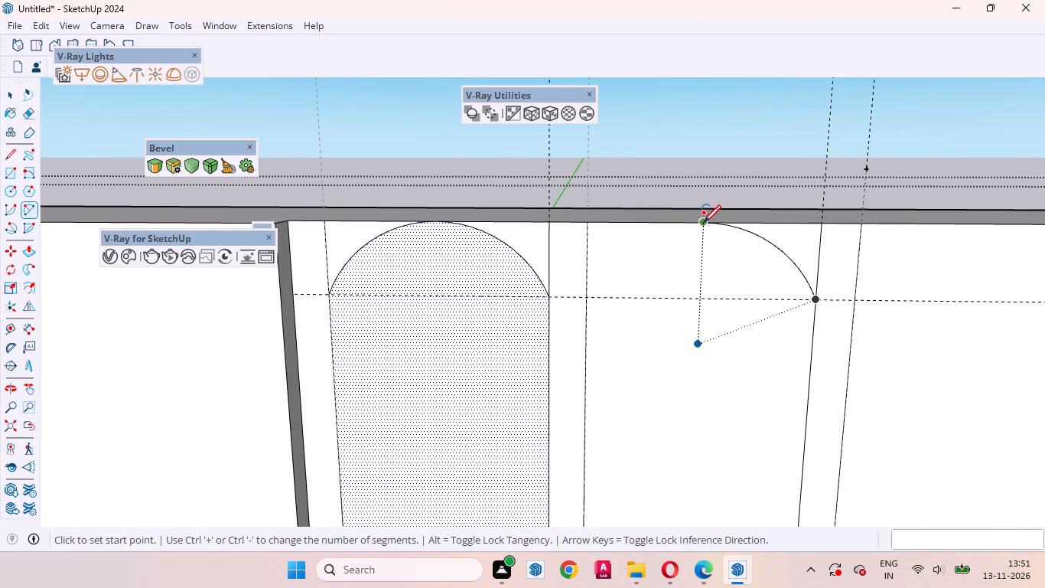
pyautogui.click(703, 223)
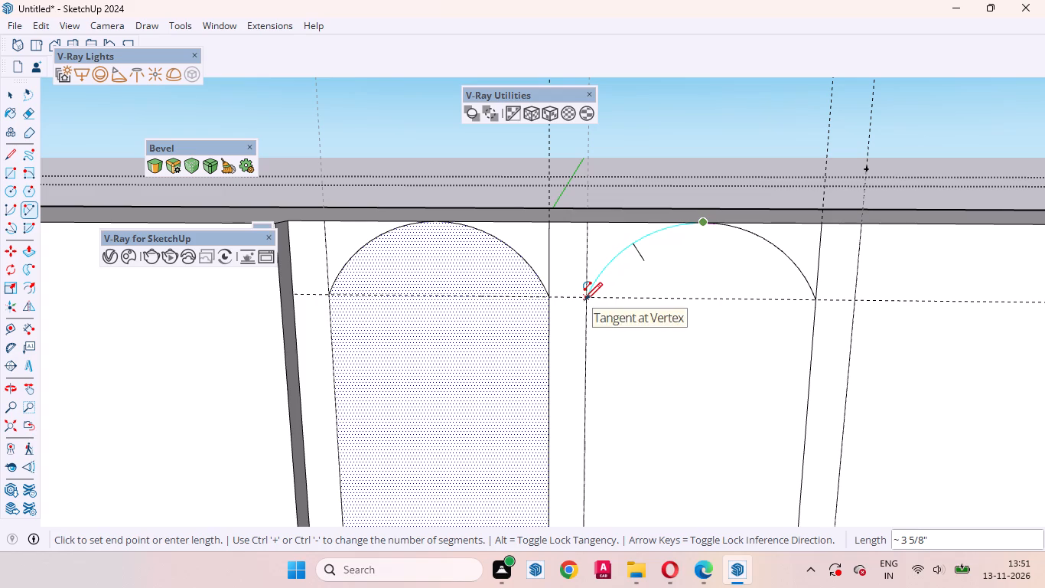
pyautogui.doubleClick(584, 300)
# Round the third rectangle's bottom and top with four arcs about 3 5/8" long, from the edge midpoints to its sides at the horizontal guides.
pyautogui.scroll(-9, 578, 256)
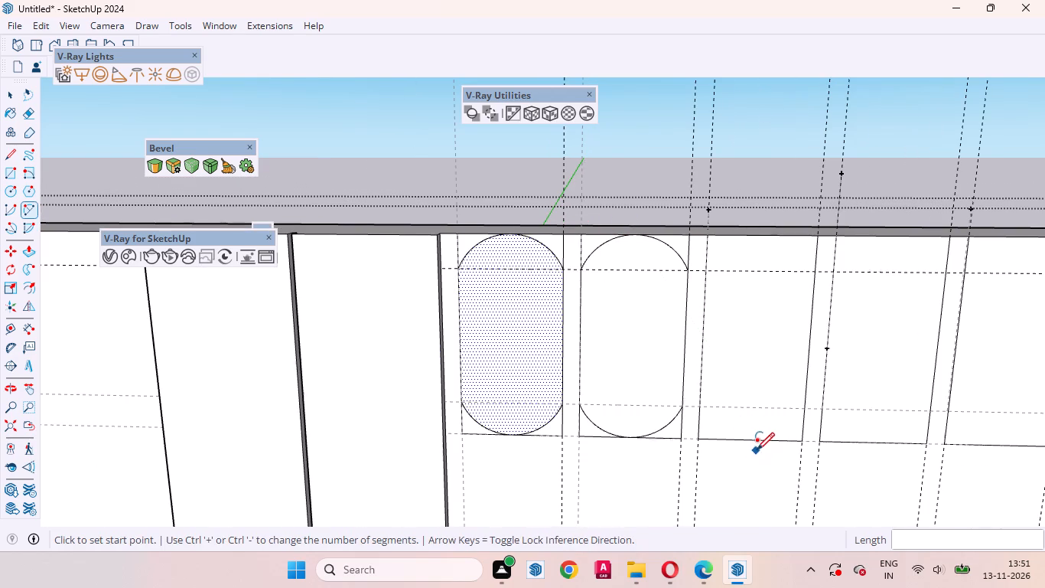
pyautogui.click(747, 439)
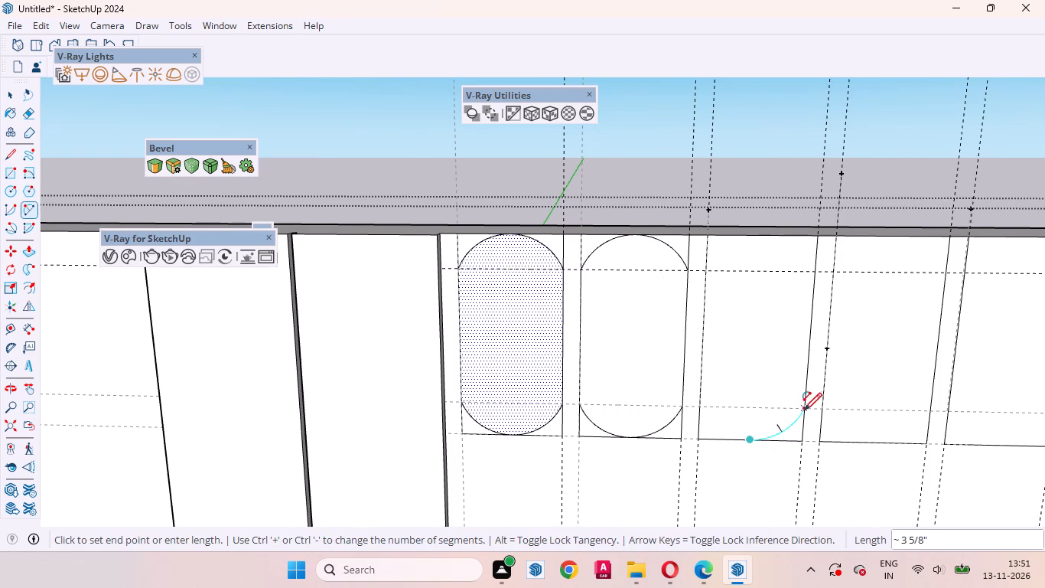
pyautogui.doubleClick(806, 407)
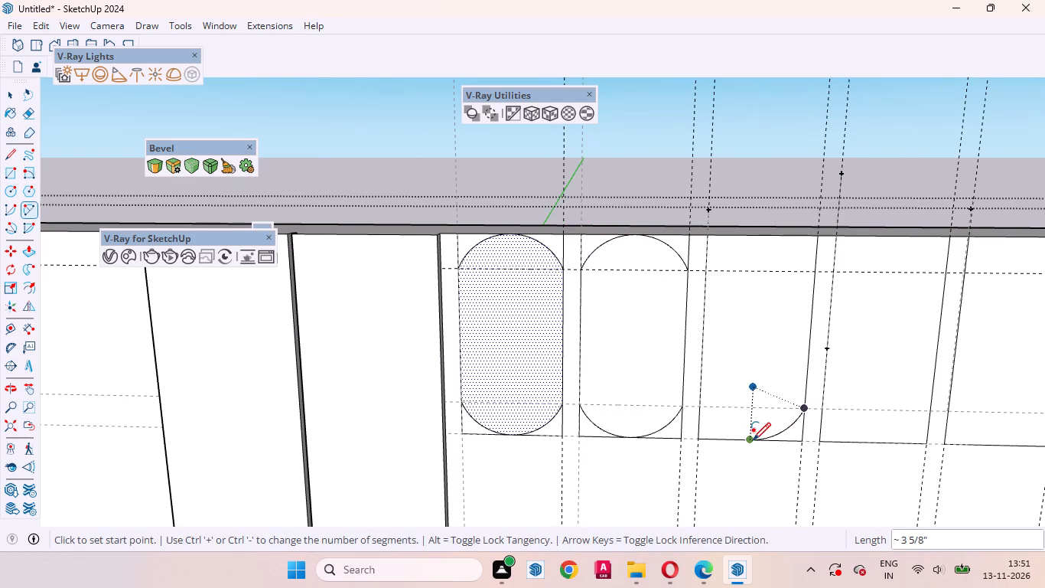
pyautogui.click(752, 440)
pyautogui.doubleClick(700, 408)
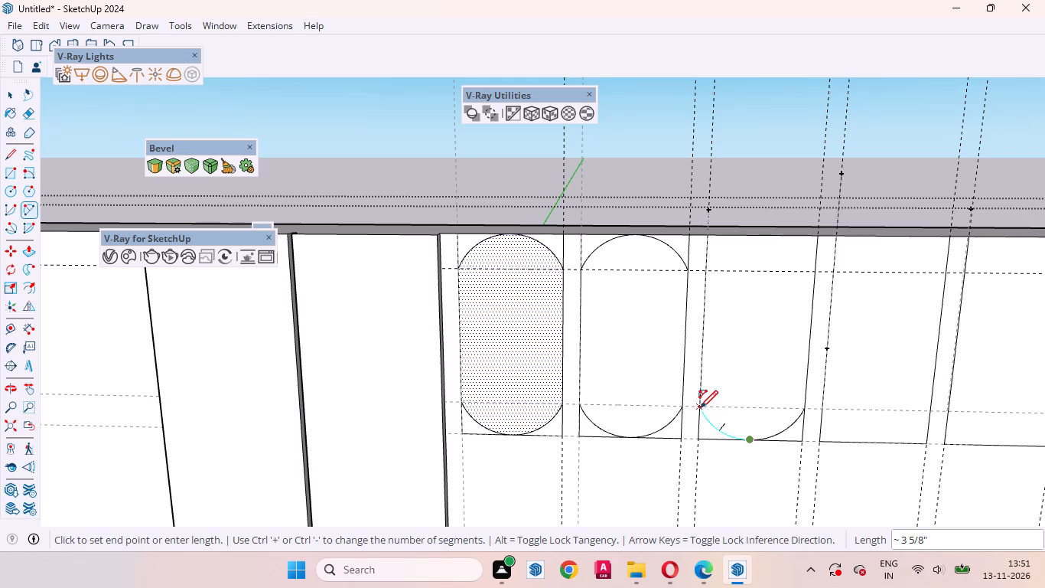
pyautogui.click(760, 235)
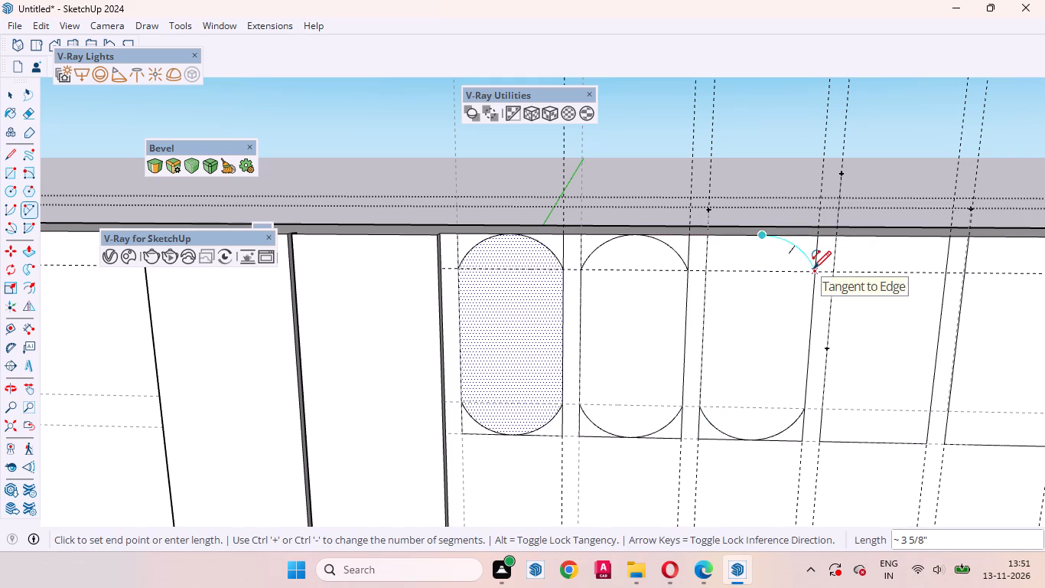
pyautogui.doubleClick(815, 271)
pyautogui.click(758, 236)
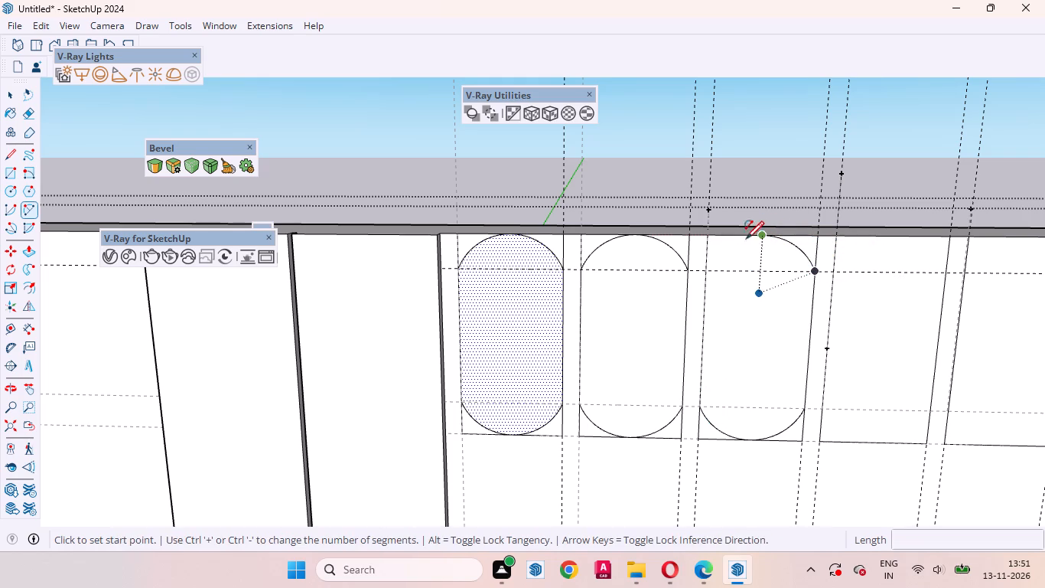
pyautogui.doubleClick(707, 270)
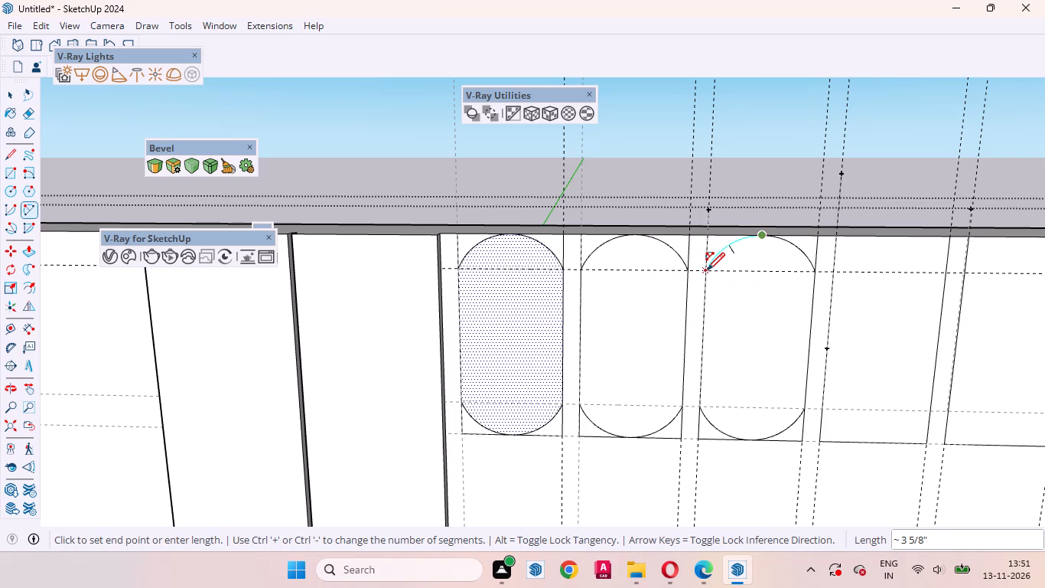
# Round the fourth rectangle's bottom and top with four arcs about 3 5/8" long, from the edge midpoints to its sides at the horizontal guides.
pyautogui.moveTo(796, 335); pyautogui.dragTo(469, 331, button='middle')
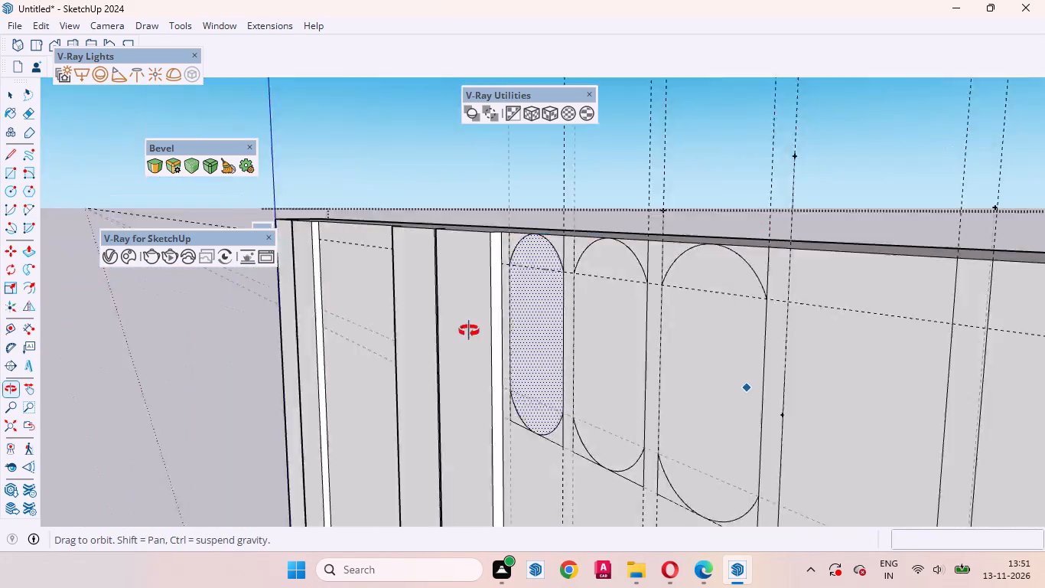
pyautogui.moveTo(469, 331); pyautogui.dragTo(751, 319, button='middle')
pyautogui.scroll(-10, 649, 295)
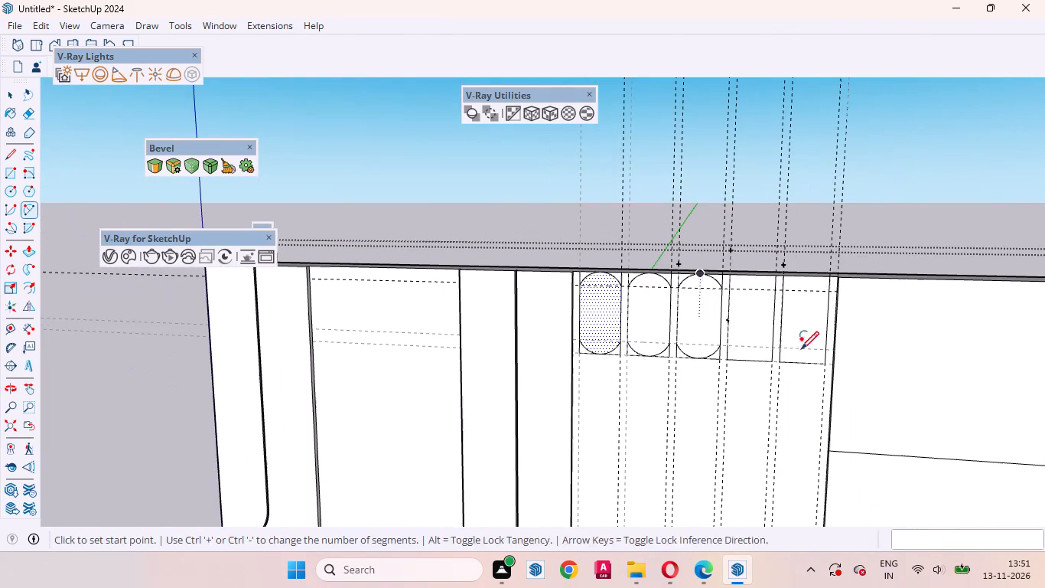
pyautogui.moveTo(786, 370); pyautogui.dragTo(818, 361, button='middle')
pyautogui.scroll(7, 761, 367)
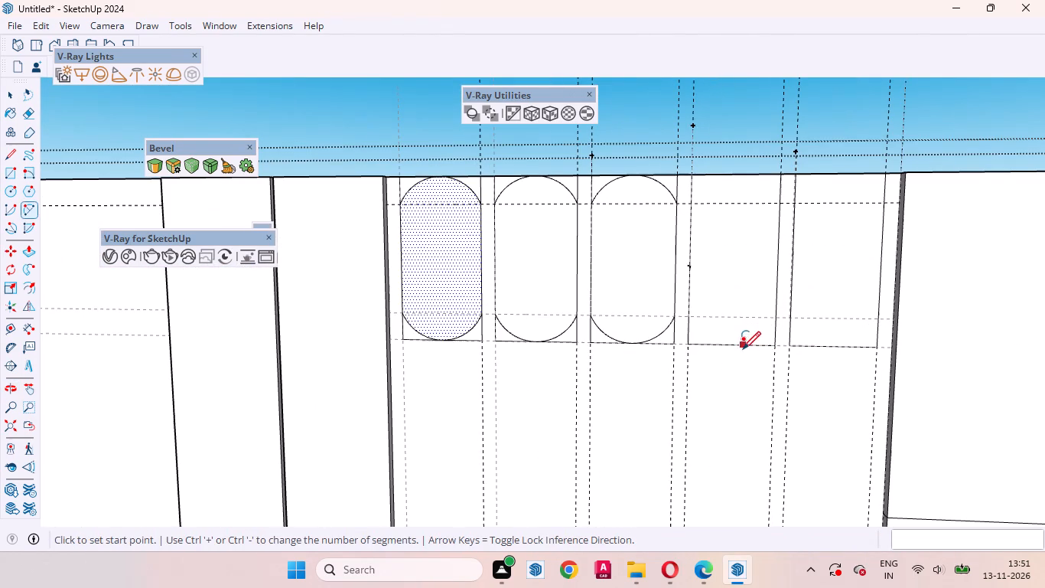
pyautogui.click(732, 345)
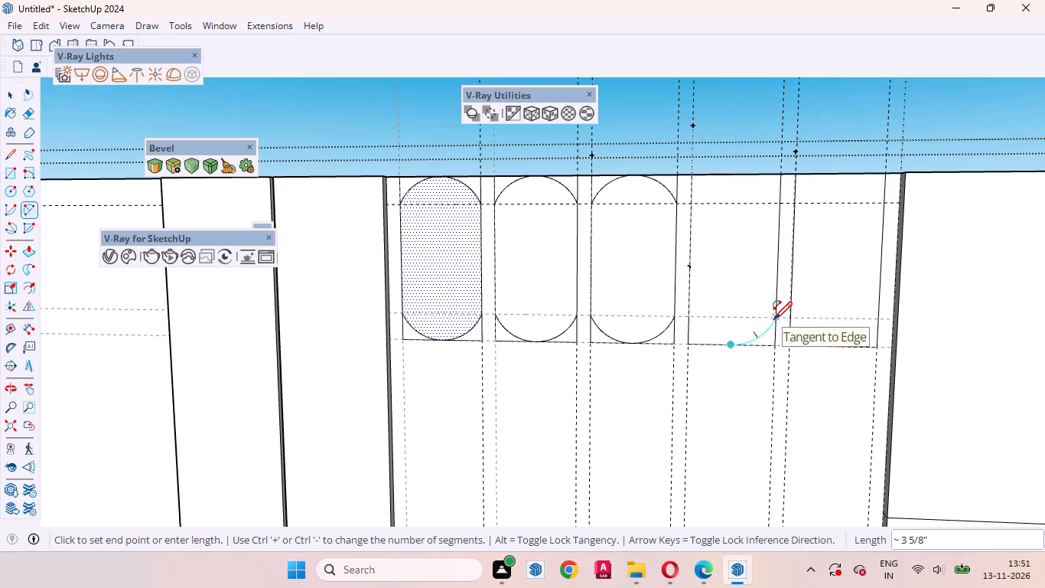
pyautogui.doubleClick(774, 319)
pyautogui.click(731, 347)
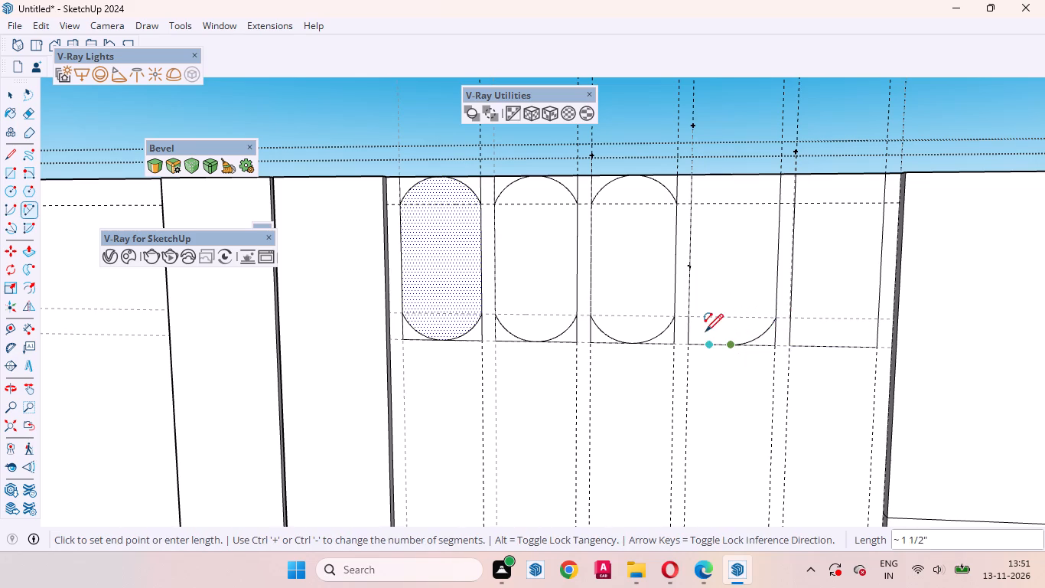
pyautogui.doubleClick(689, 318)
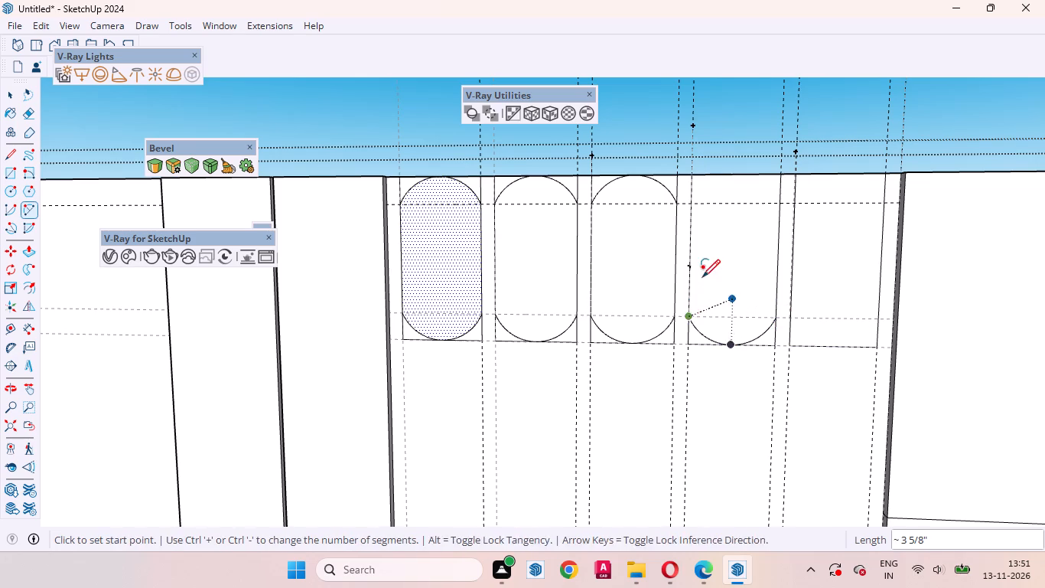
pyautogui.click(736, 176)
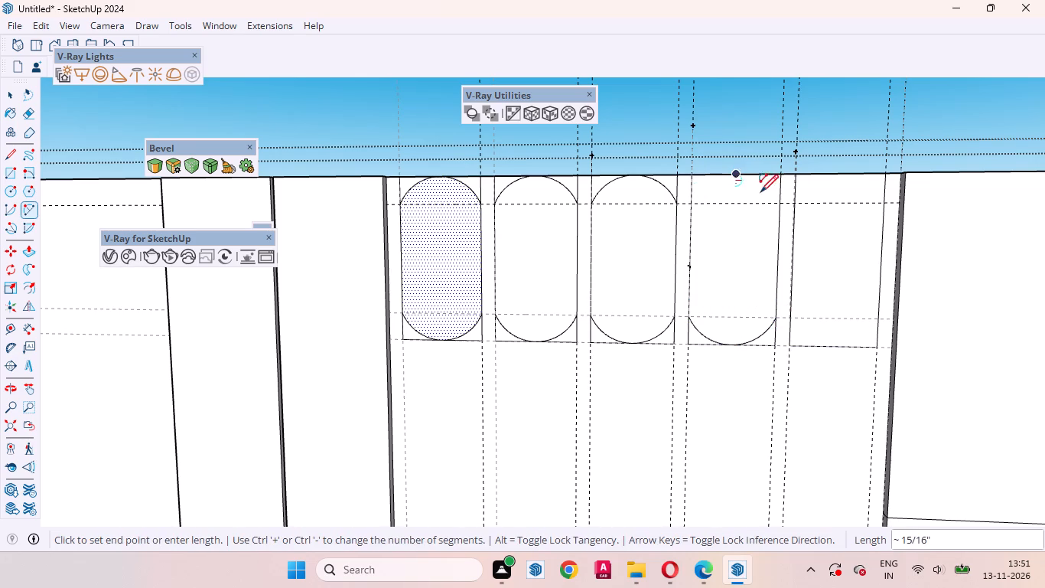
pyautogui.doubleClick(776, 207)
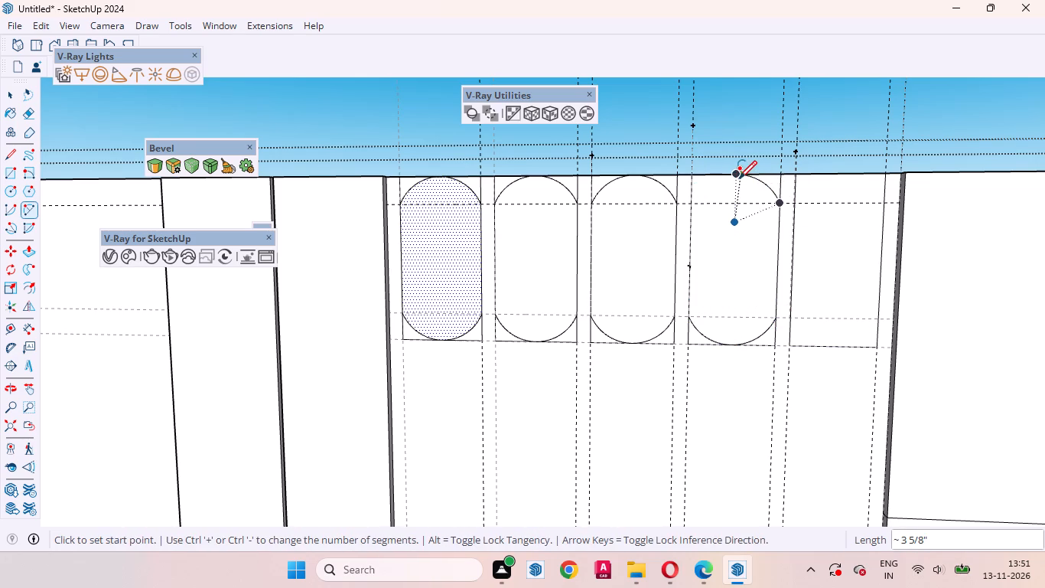
pyautogui.click(736, 176)
pyautogui.doubleClick(693, 201)
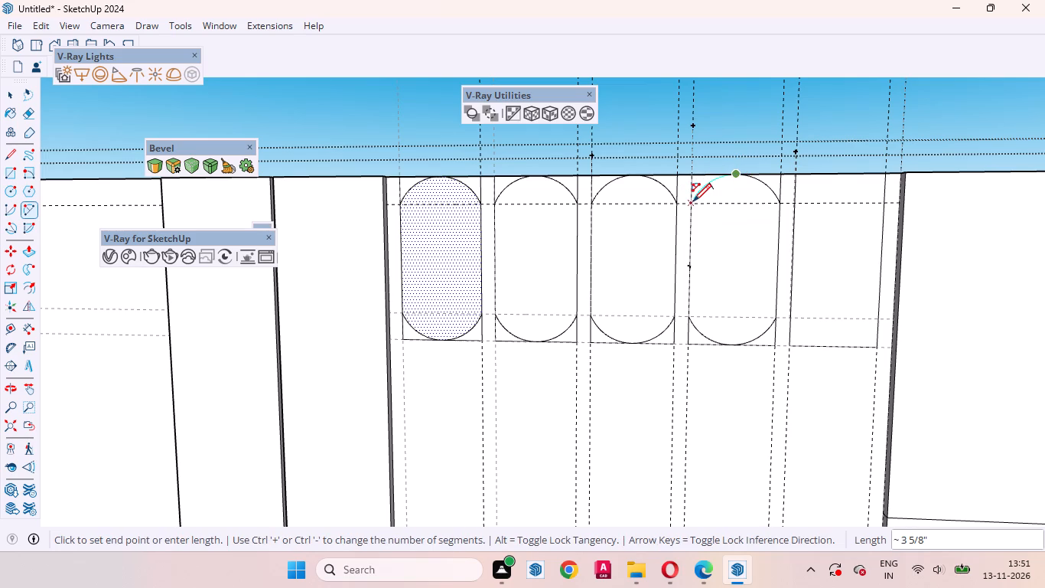
# Round the fifth rectangle's top and bottom with four arcs about 3 9/16" long, from the edge midpoints to its sides at the horizontal guides.
pyautogui.click(842, 174)
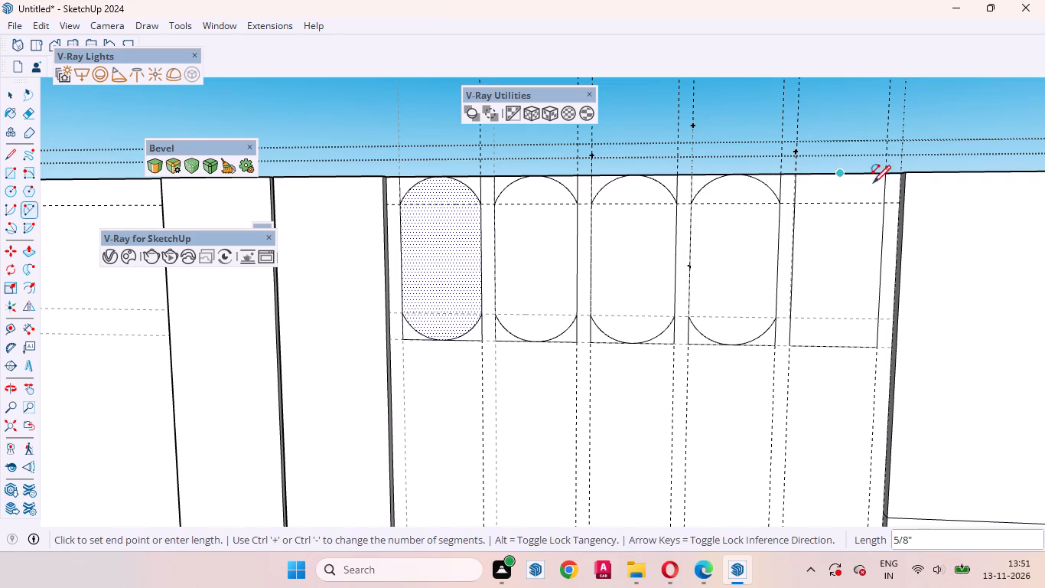
pyautogui.doubleClick(883, 204)
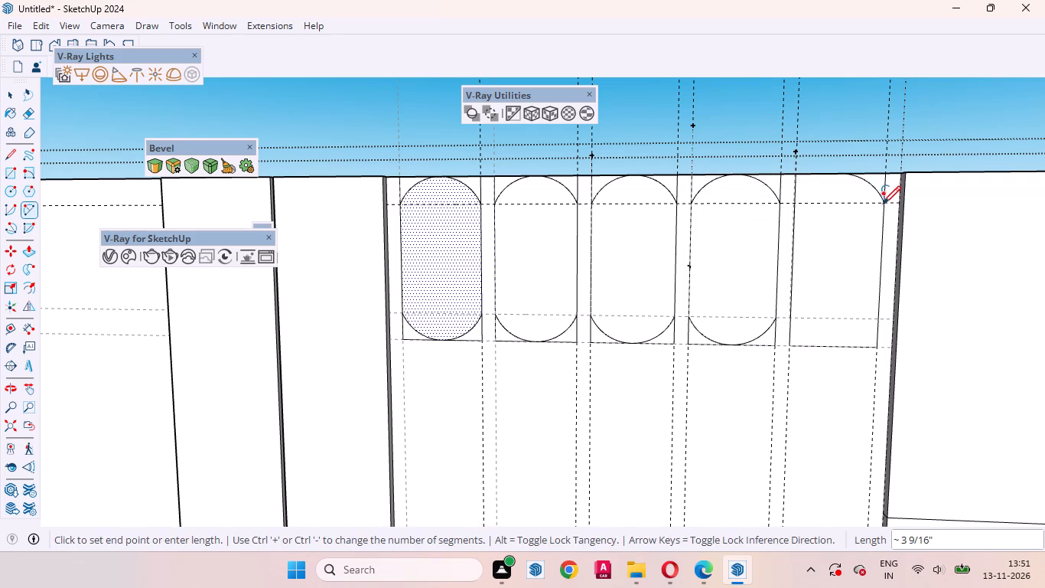
pyautogui.click(835, 175)
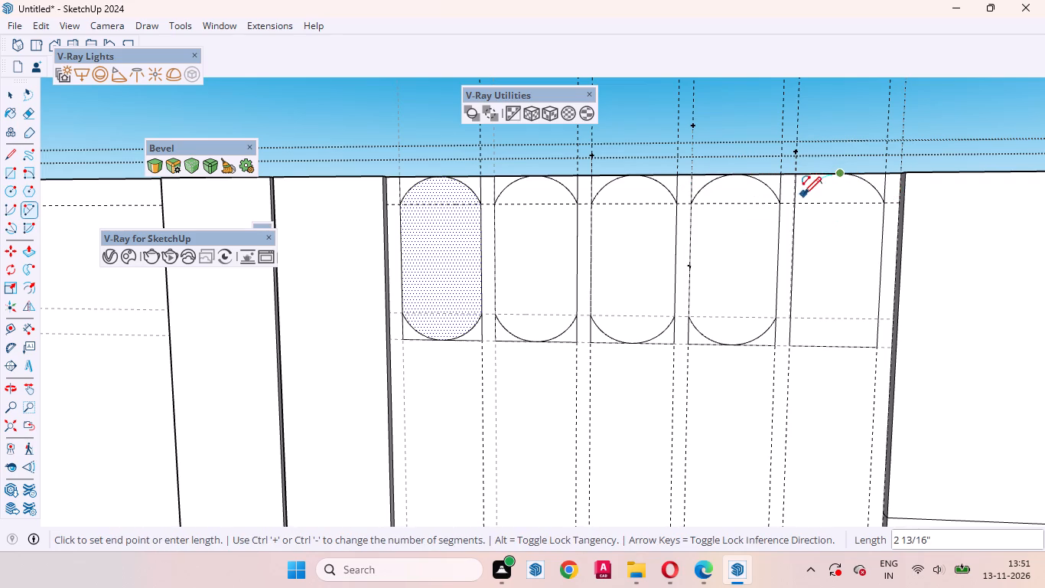
pyautogui.doubleClick(797, 201)
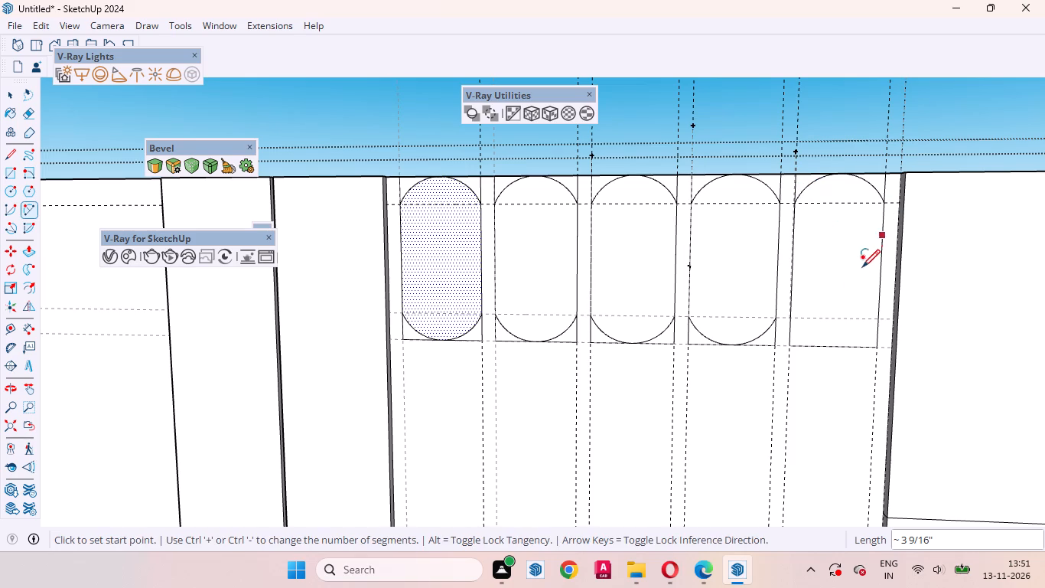
pyautogui.click(832, 347)
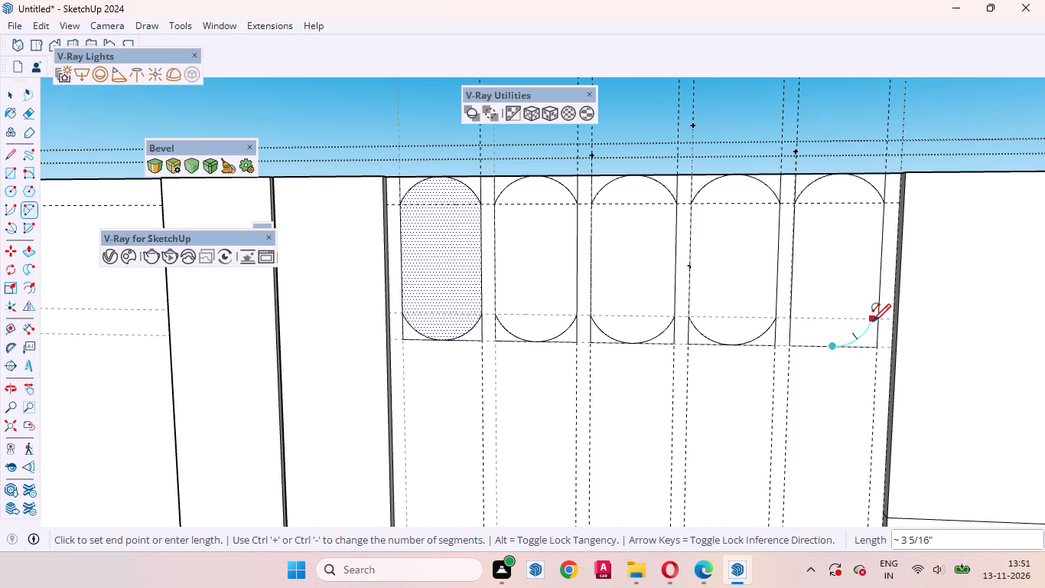
pyautogui.doubleClick(875, 319)
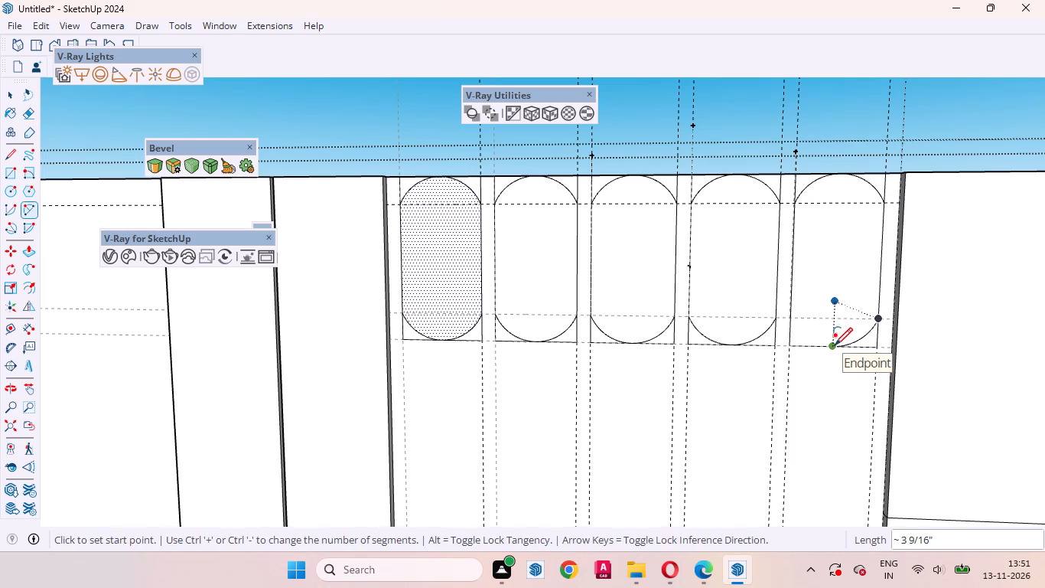
pyautogui.click(835, 345)
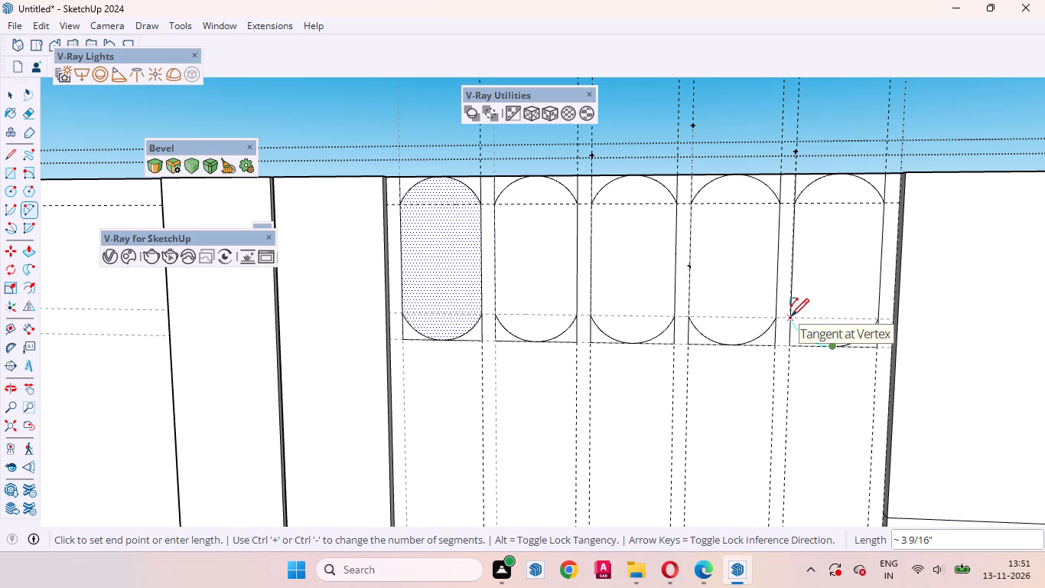
pyautogui.click(791, 316)
pyautogui.click(791, 316)
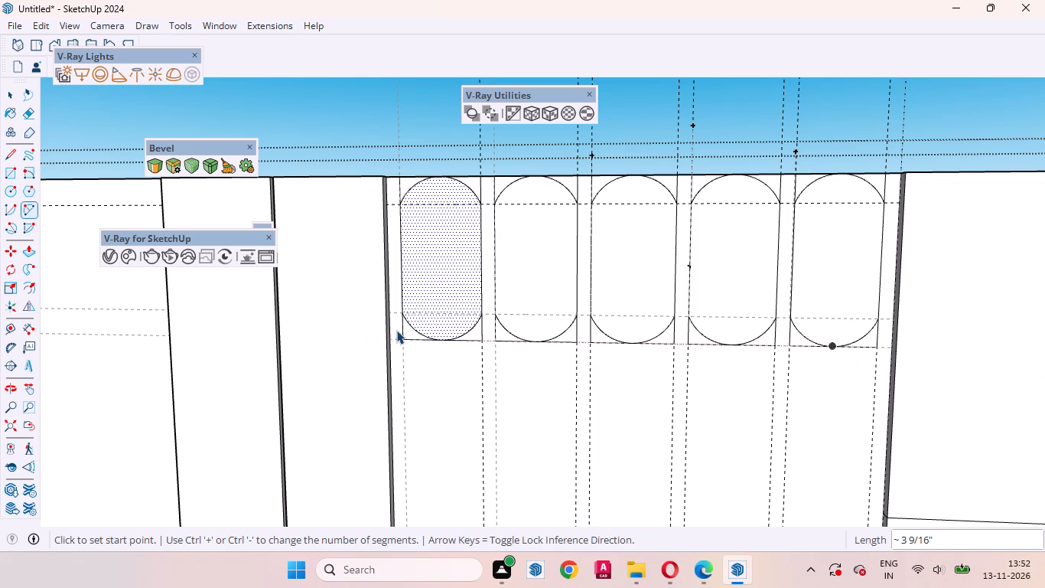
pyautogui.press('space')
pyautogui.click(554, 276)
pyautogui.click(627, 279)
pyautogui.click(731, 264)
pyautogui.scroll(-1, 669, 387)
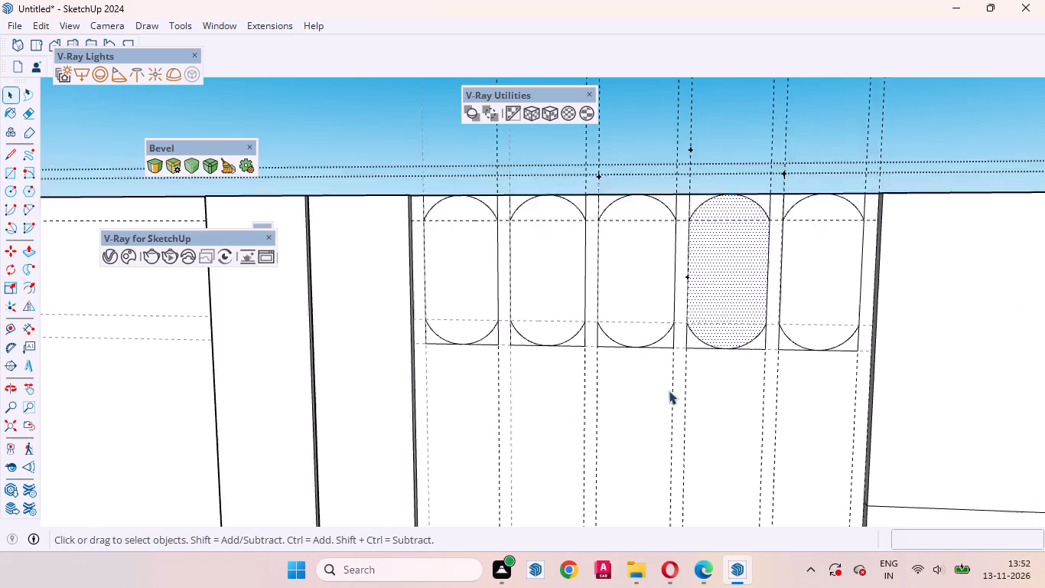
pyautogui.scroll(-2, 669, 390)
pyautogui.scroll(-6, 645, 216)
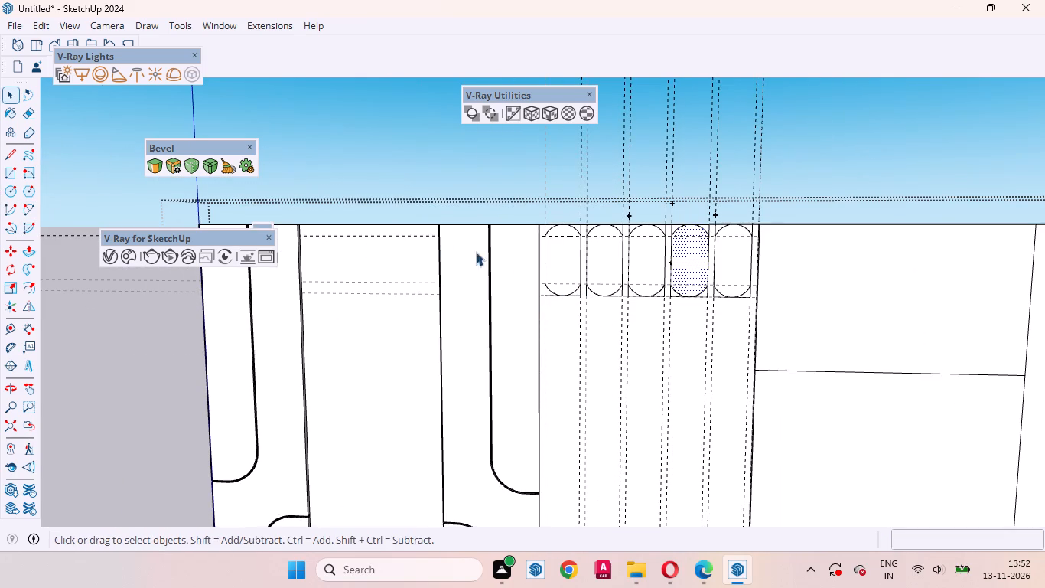
# Place a horizontal guide 1" below the bottom edges of the five rounded rectangles.
pyautogui.scroll(7, 582, 286)
pyautogui.moveTo(627, 327); pyautogui.dragTo(503, 315, button='middle')
pyautogui.scroll(3, 597, 308)
pyautogui.press('t')
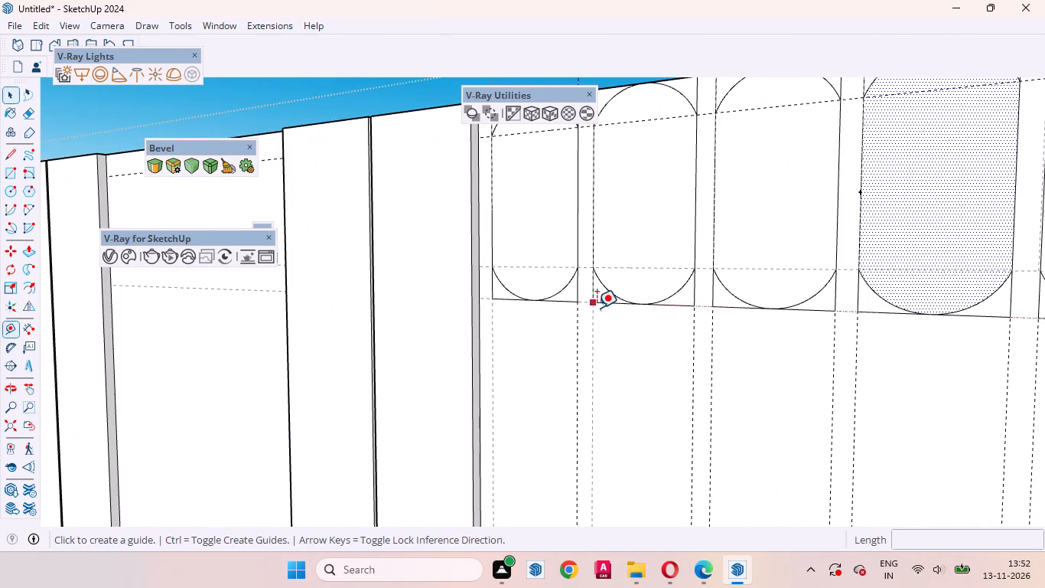
pyautogui.scroll(4, 604, 308)
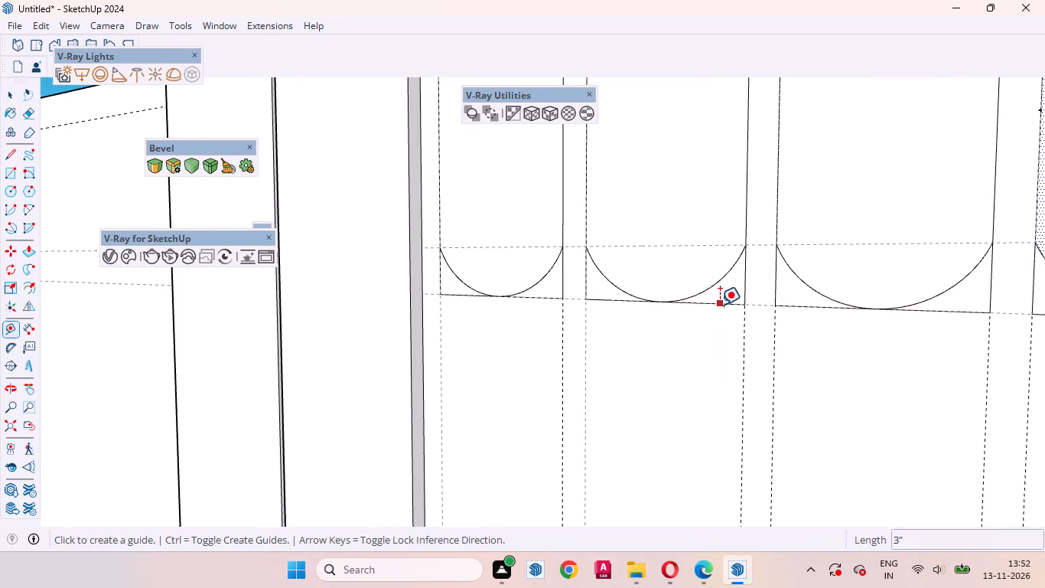
pyautogui.click(720, 305)
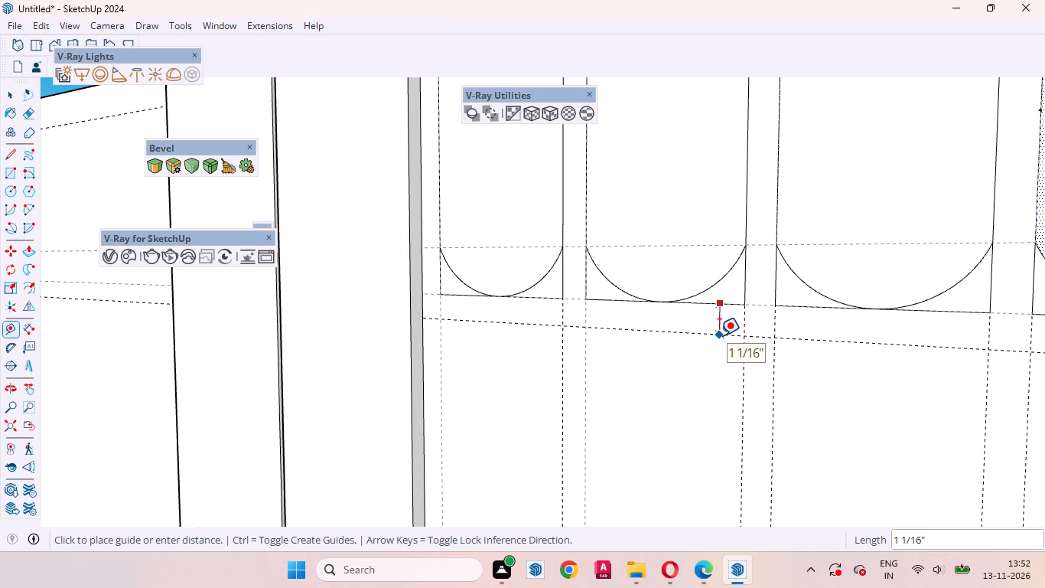
pyautogui.press('1')
pyautogui.press('Return')
pyautogui.press('space')
# Check the first rounded rectangle's height from its bottom corner to the panel's top edge with the Dimension tool.
pyautogui.scroll(-2, 742, 348)
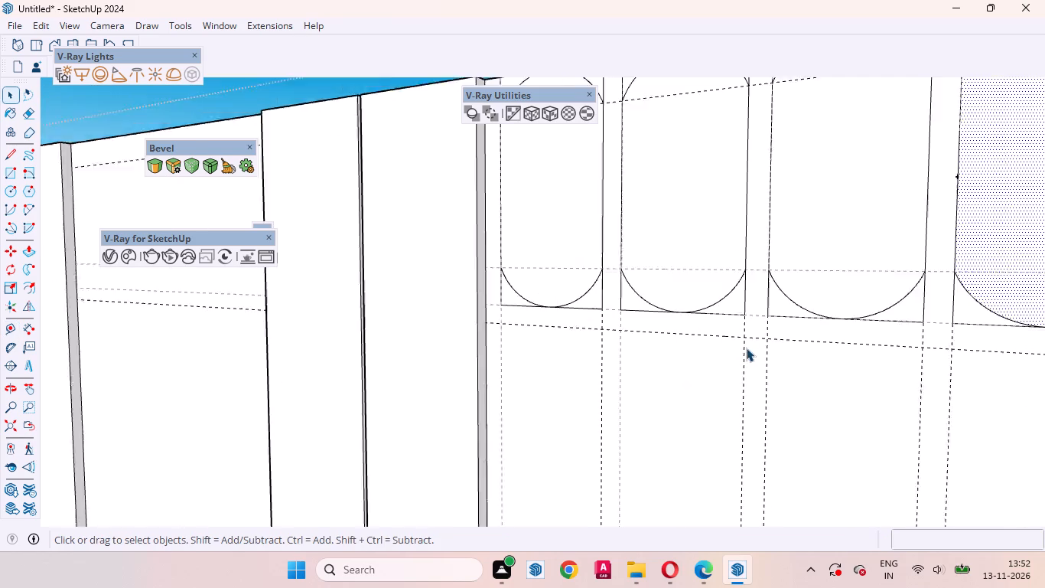
pyautogui.scroll(-5, 746, 348)
pyautogui.moveTo(676, 354); pyautogui.dragTo(796, 420, button='middle')
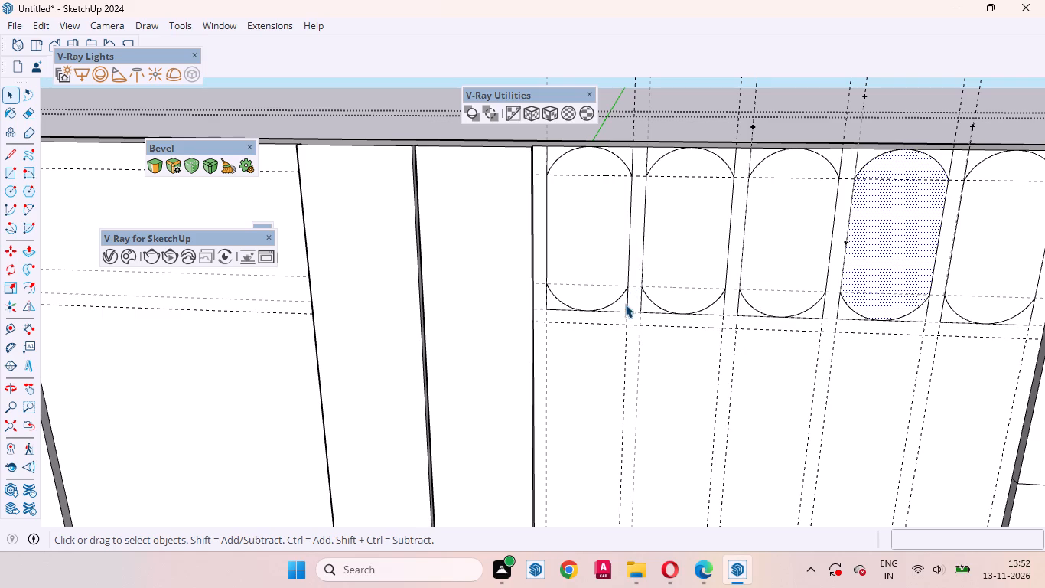
pyautogui.moveTo(538, 344); pyautogui.dragTo(660, 319, button='middle')
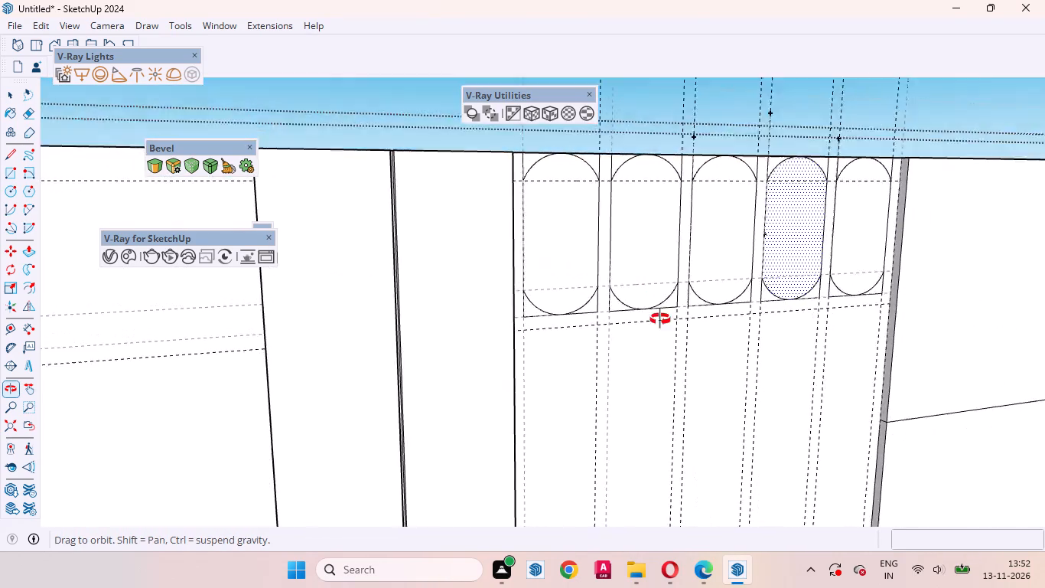
pyautogui.moveTo(660, 319); pyautogui.dragTo(578, 320, button='middle')
pyautogui.scroll(2, 582, 328)
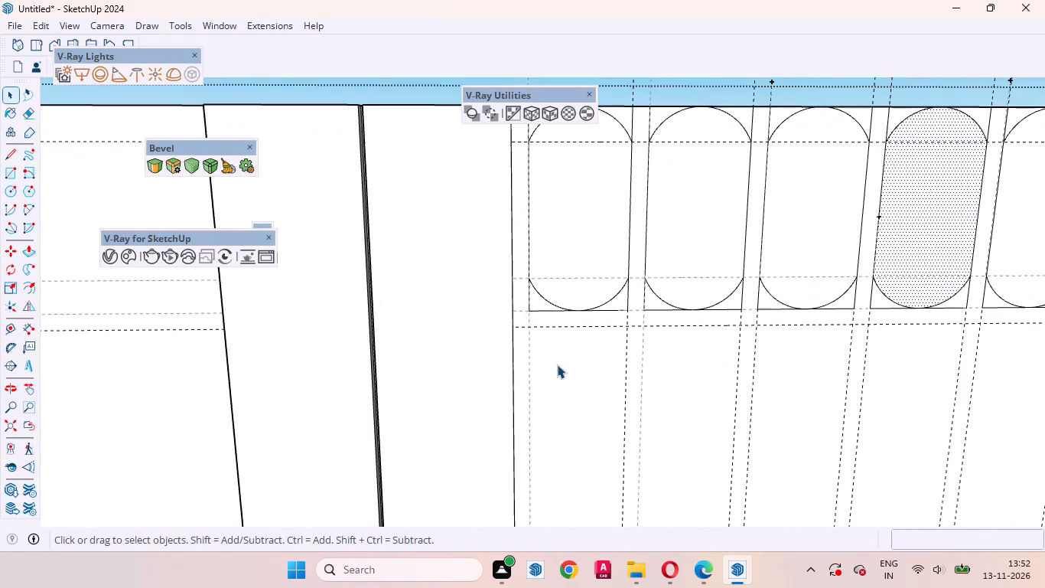
pyautogui.scroll(-3, 552, 386)
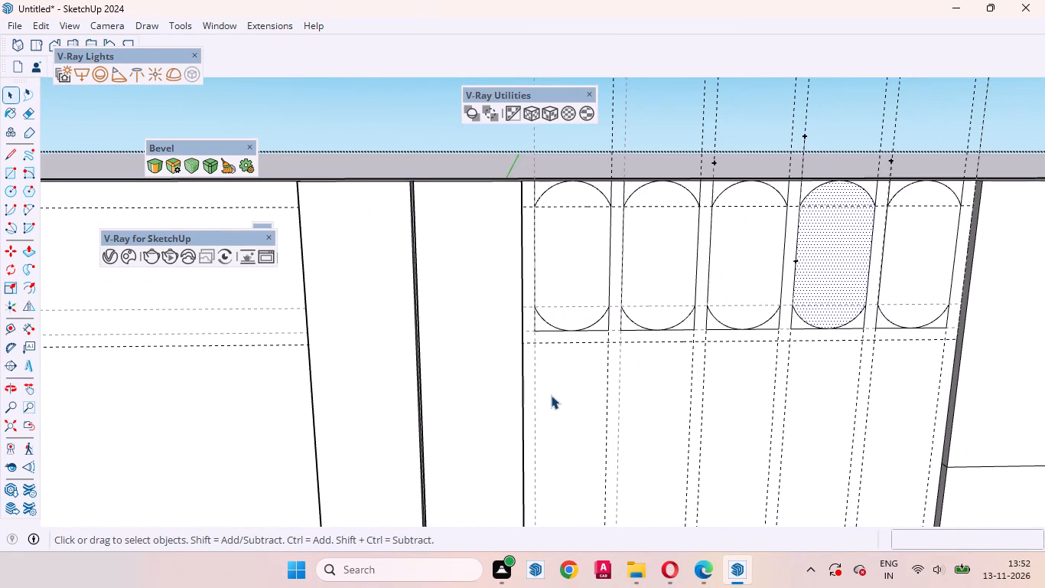
pyautogui.press('d')
pyautogui.scroll(1, 535, 324)
pyautogui.click(535, 328)
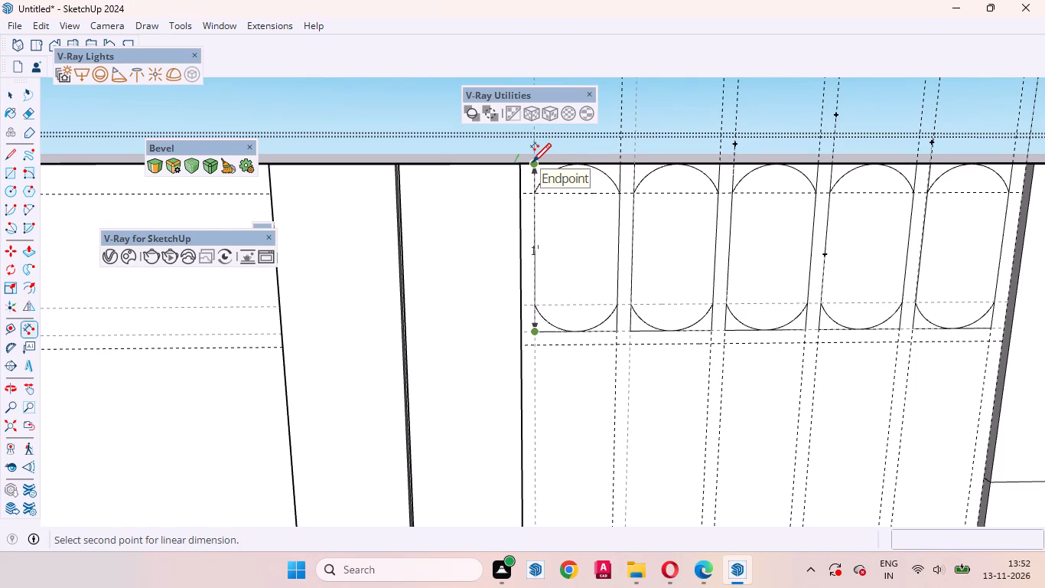
pyautogui.press('space')
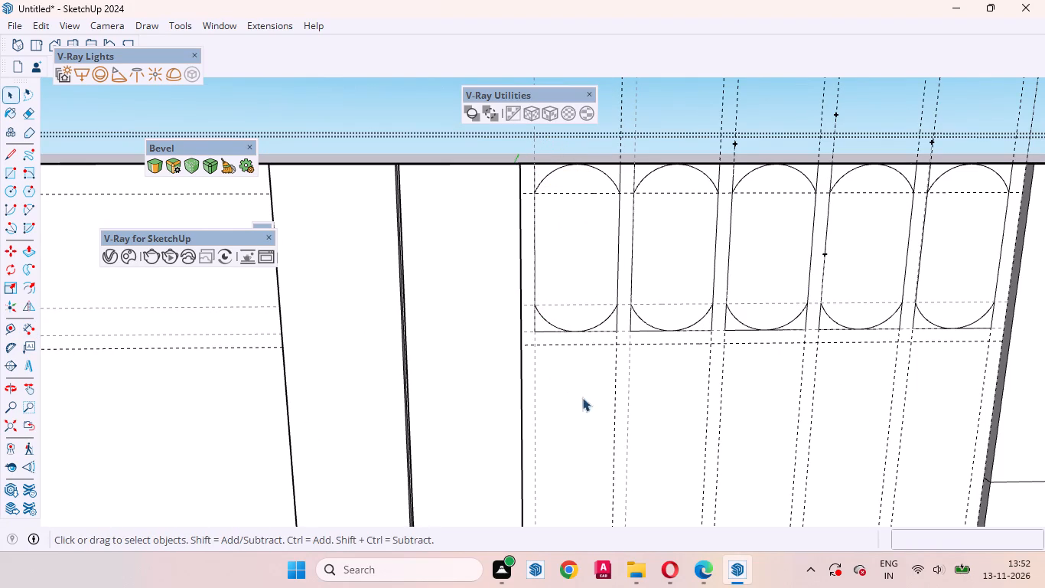
# Place a horizontal guide 12" below the guide that runs just under the rounded rectangles.
pyautogui.moveTo(611, 423); pyautogui.dragTo(583, 423, button='middle')
pyautogui.press('t')
pyautogui.scroll(2, 588, 399)
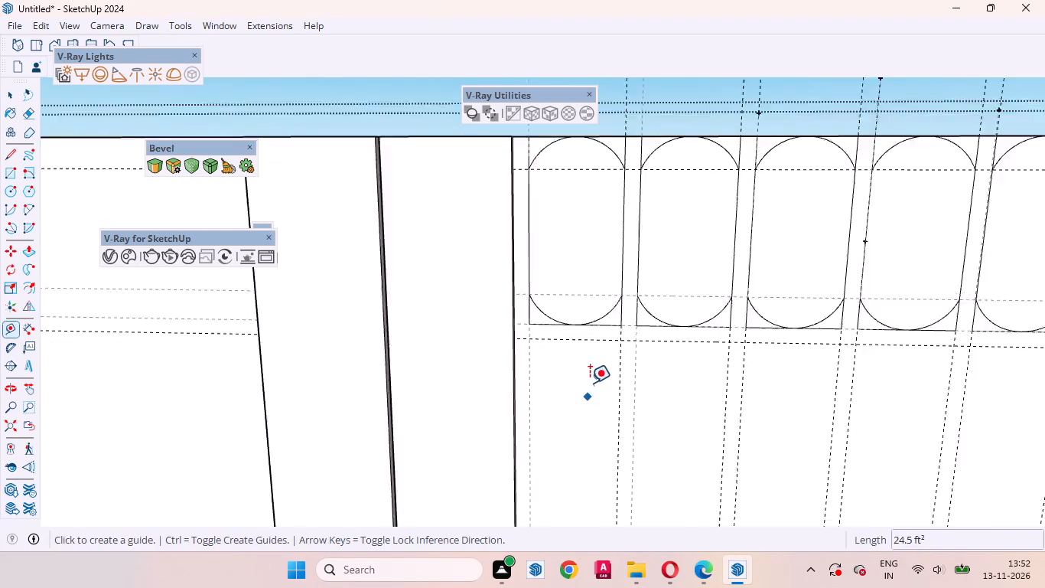
pyautogui.scroll(2, 590, 383)
pyautogui.click(601, 322)
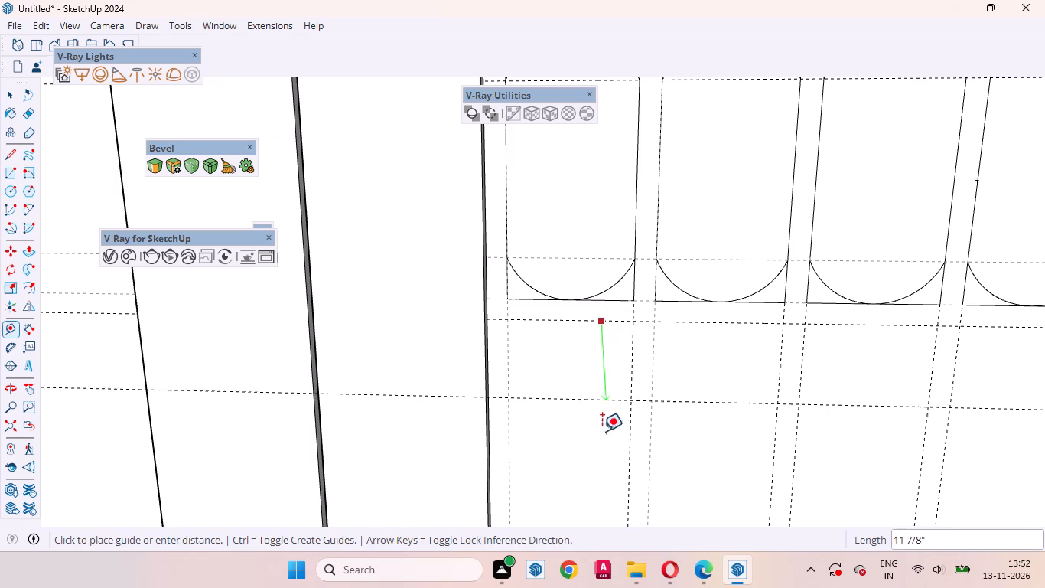
pyautogui.write('12')
pyautogui.press('Return')
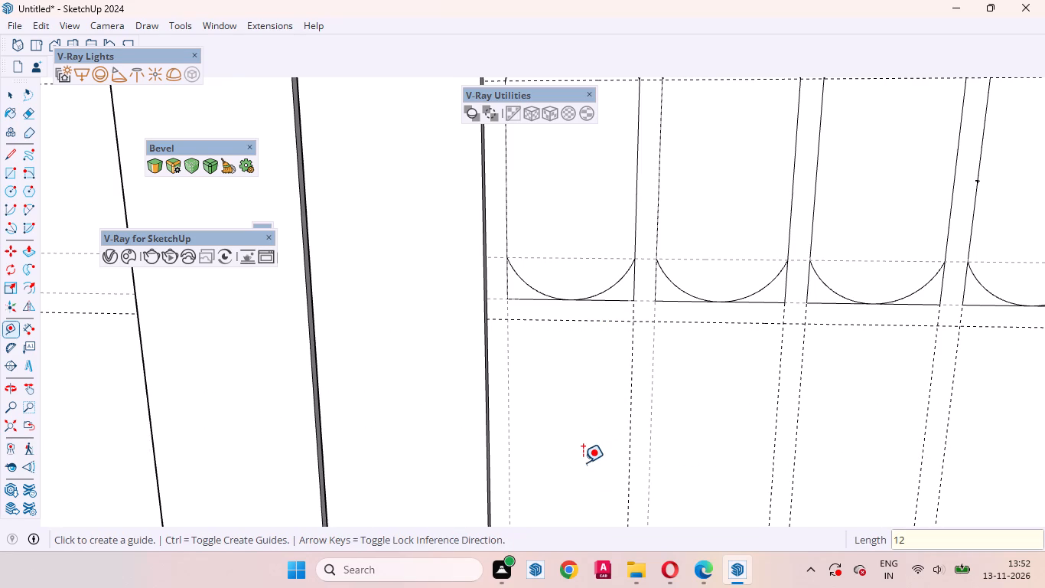
pyautogui.press('space')
# Draw a second row of five rectangles, about 6" by 1', between the two lower horizontal guides, aligned with the vertical guides.
pyautogui.scroll(-7, 610, 343)
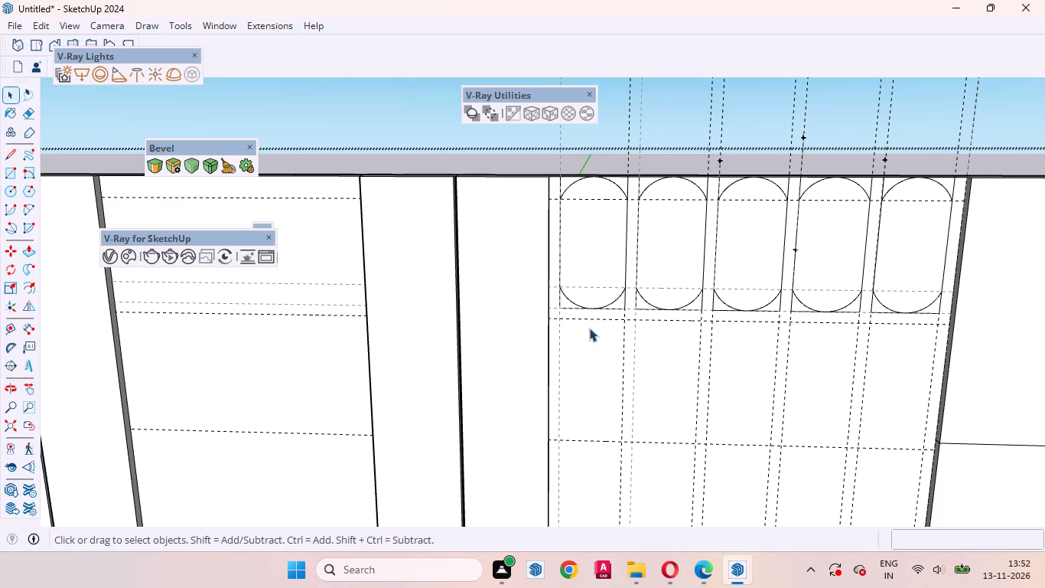
pyautogui.scroll(2, 584, 328)
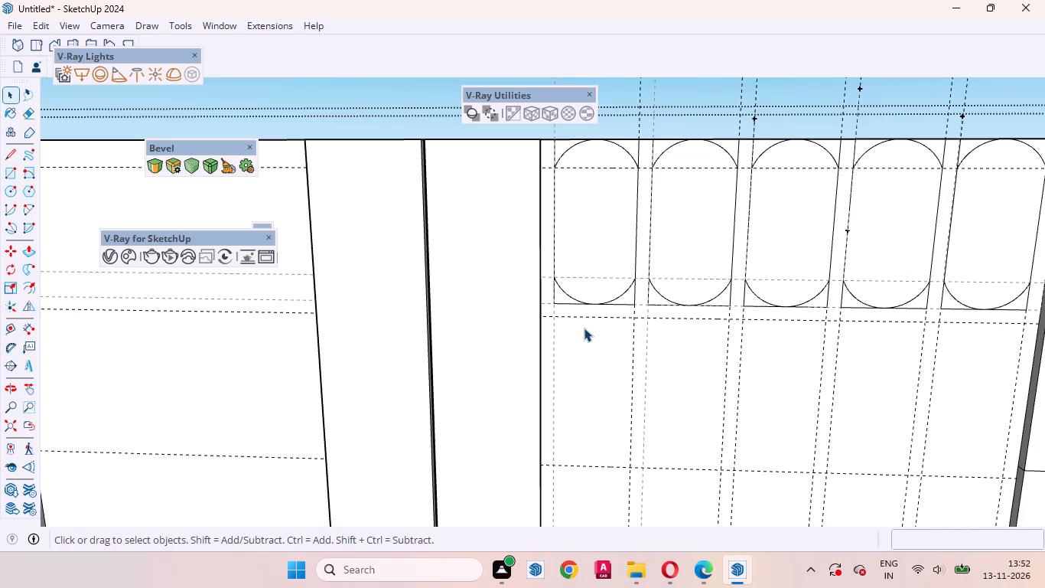
pyautogui.click(582, 357)
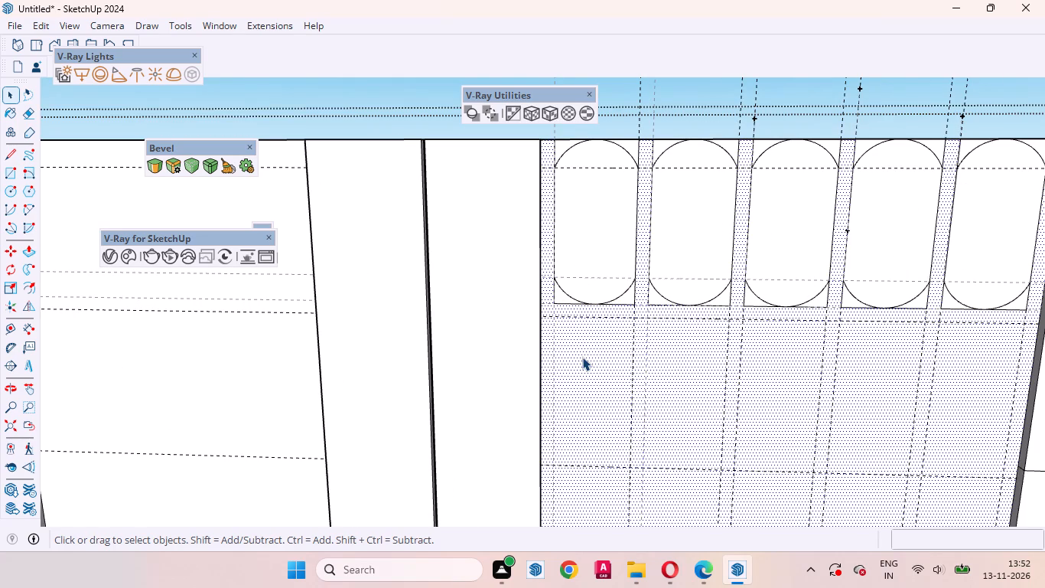
pyautogui.press('r')
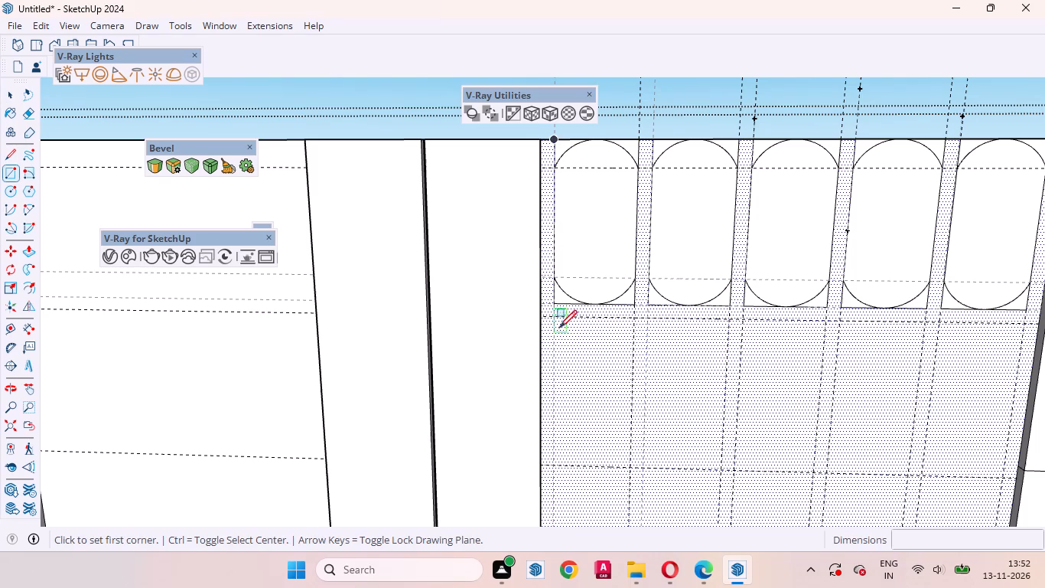
pyautogui.click(554, 319)
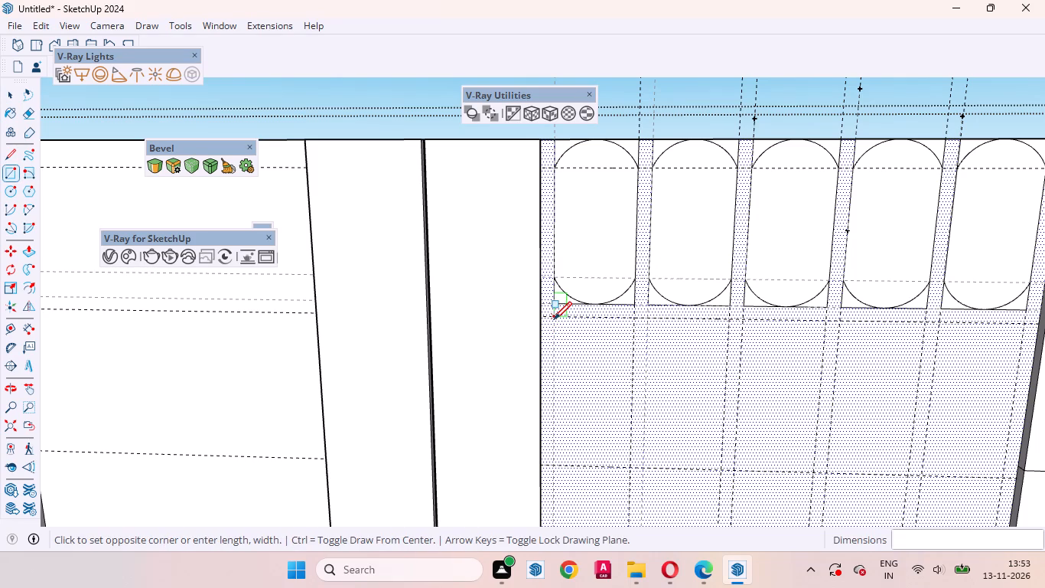
pyautogui.click(629, 467)
pyautogui.click(652, 319)
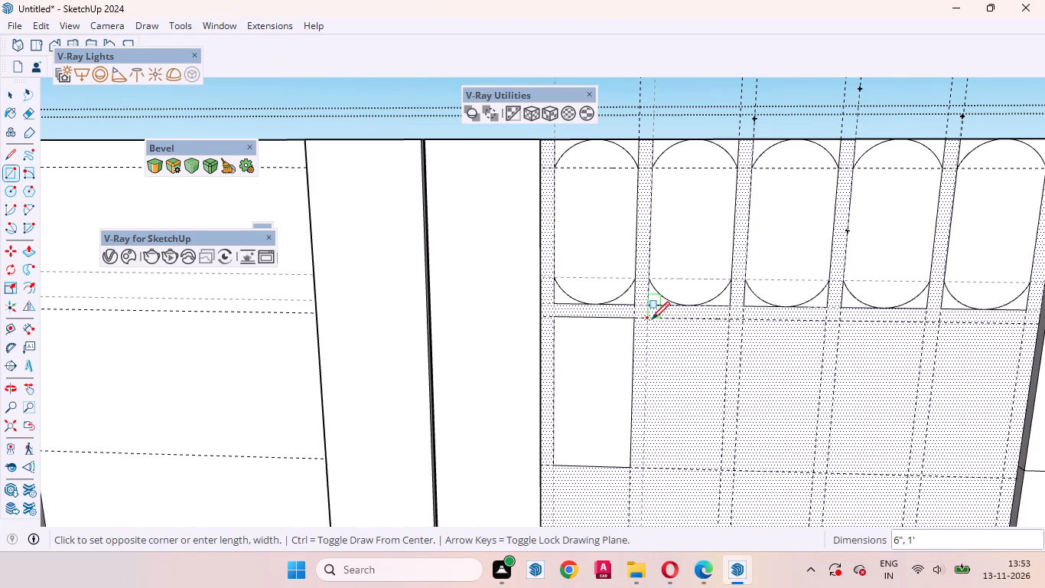
pyautogui.click(721, 474)
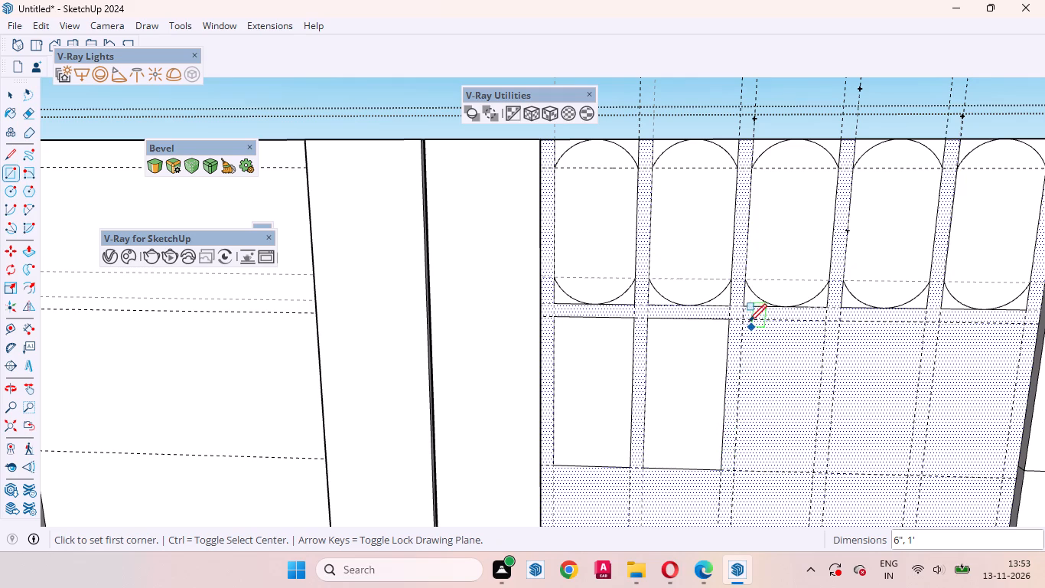
pyautogui.click(745, 319)
pyautogui.click(813, 473)
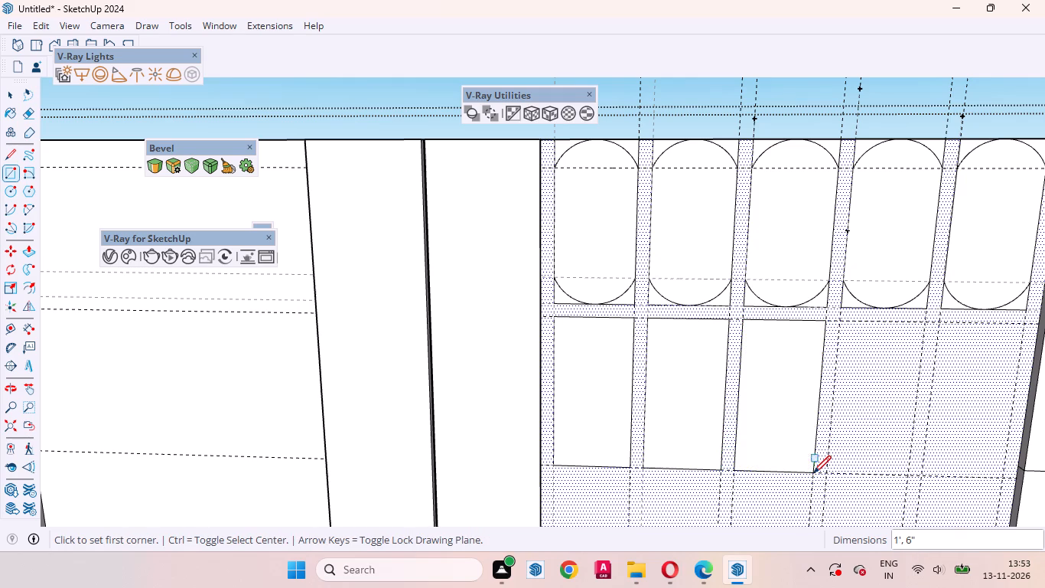
pyautogui.click(841, 322)
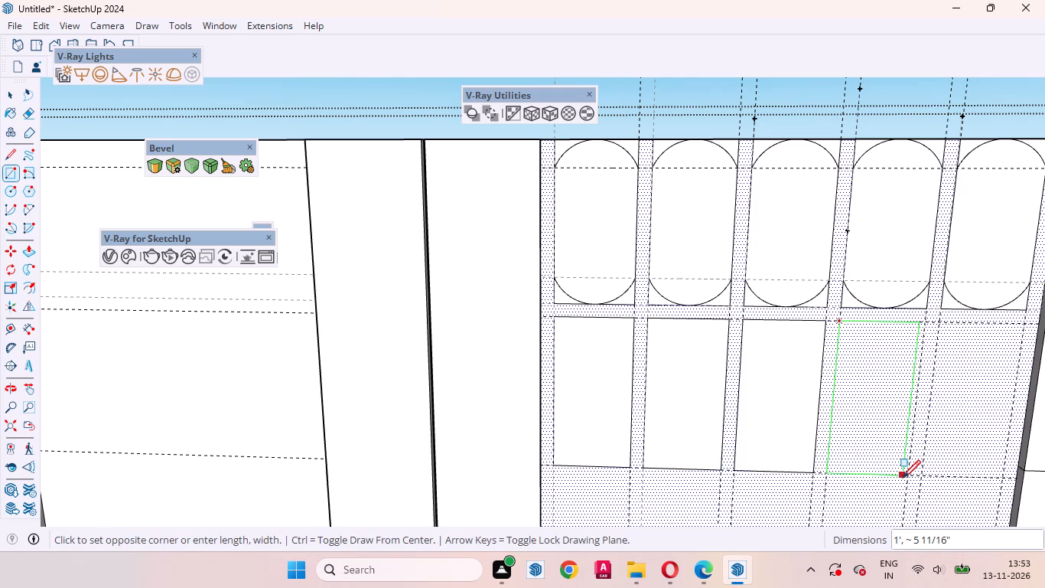
pyautogui.click(904, 478)
pyautogui.scroll(-6, 537, 345)
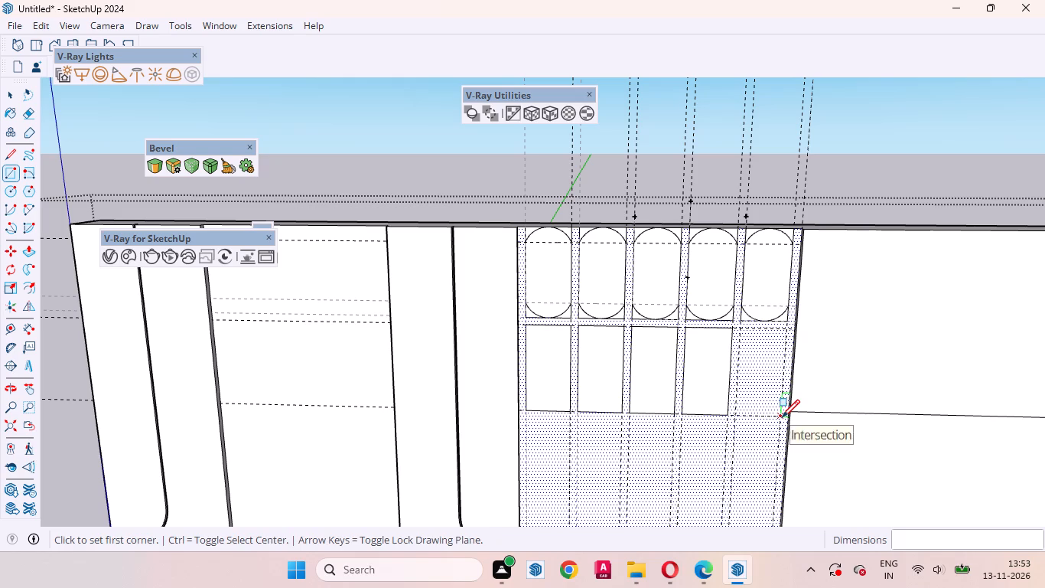
pyautogui.click(782, 417)
pyautogui.click(741, 329)
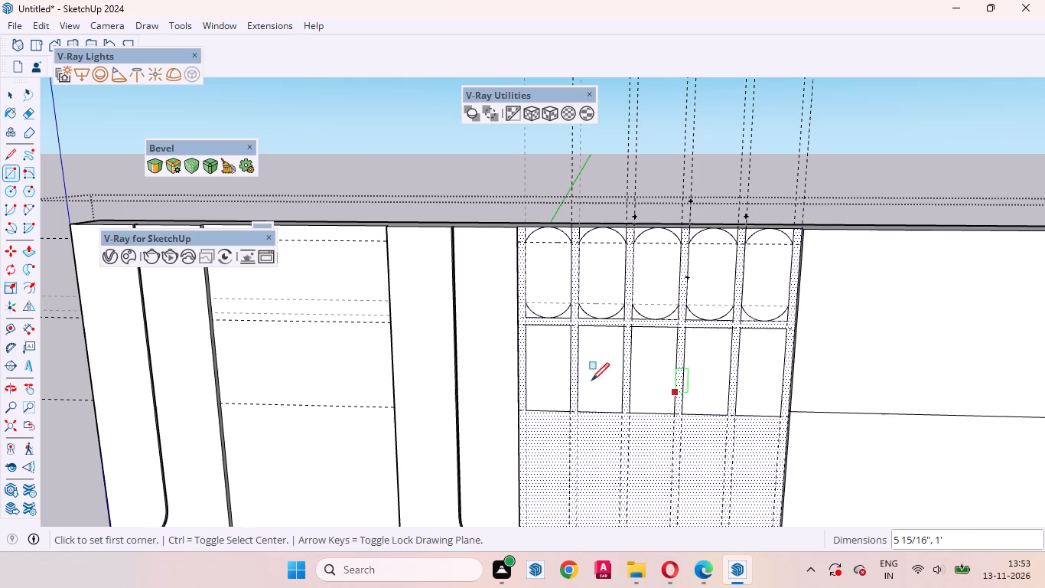
pyautogui.press('space')
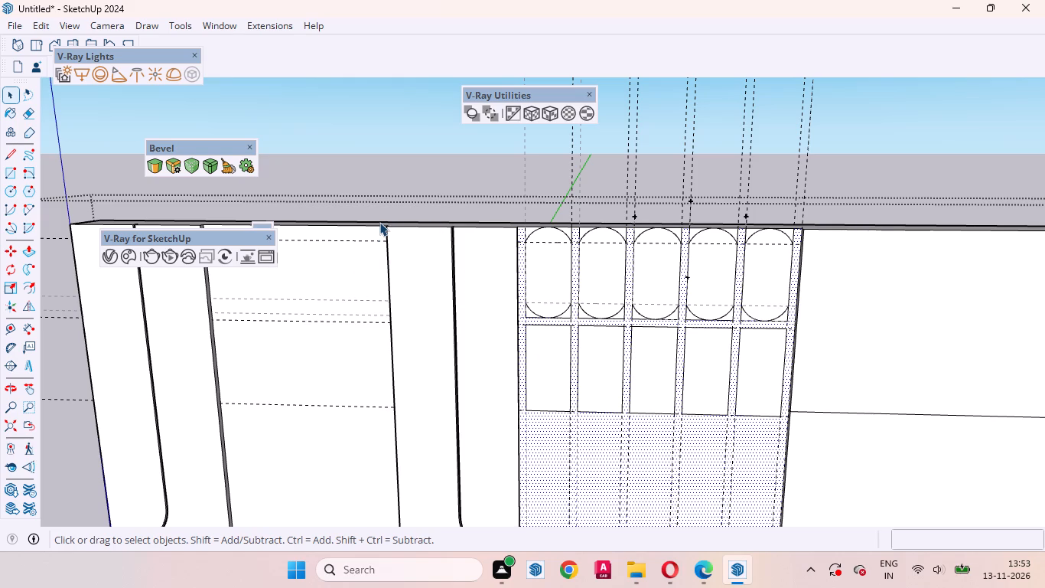
# Place a horizontal guide 2" below the top edges of the second-row rectangles.
pyautogui.scroll(2, 571, 367)
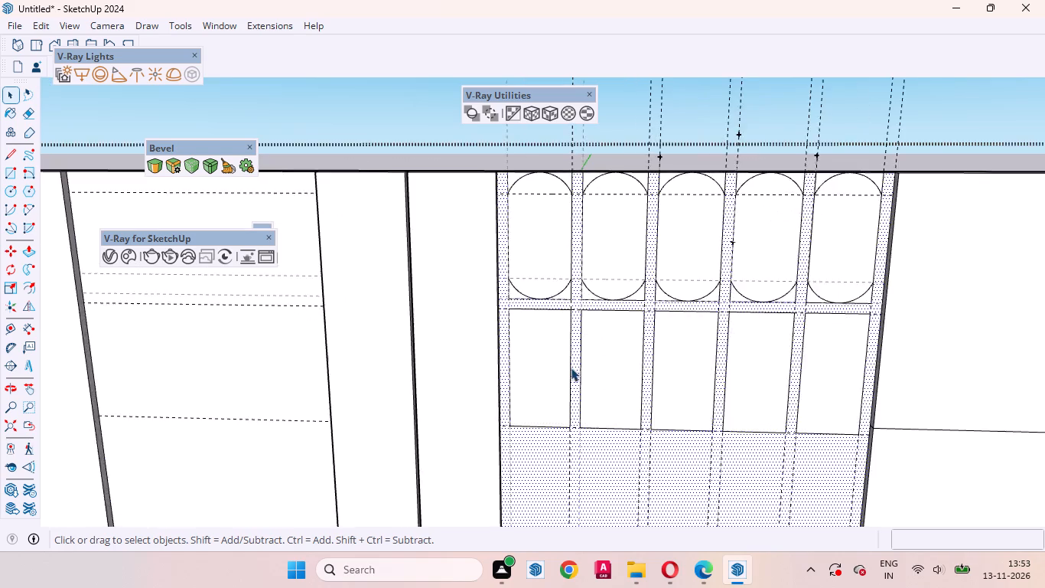
pyautogui.scroll(2, 571, 367)
pyautogui.press('r')
pyautogui.scroll(2, 621, 333)
pyautogui.press('space')
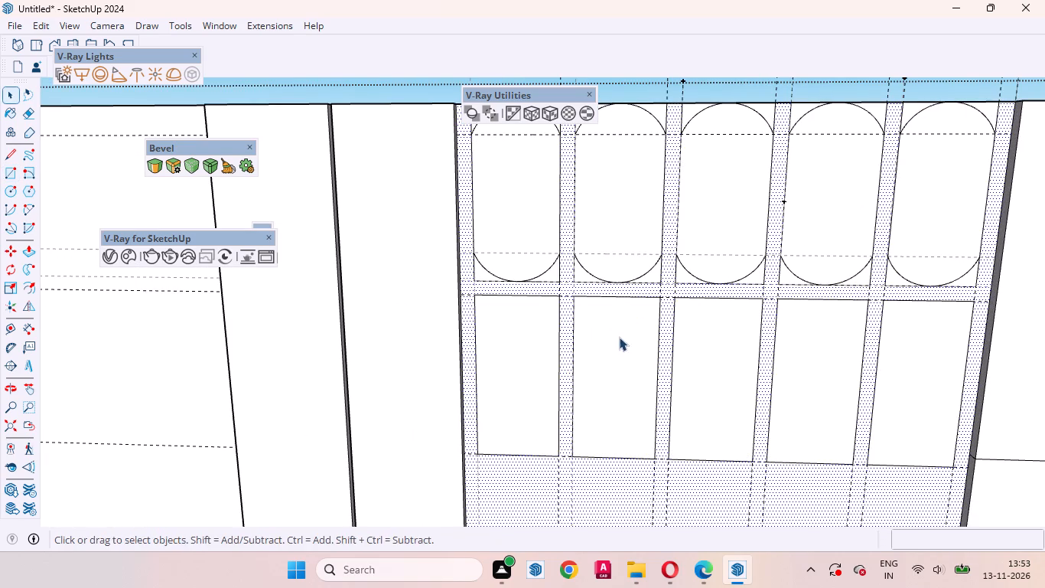
pyautogui.press('t')
pyautogui.scroll(2, 642, 302)
pyautogui.click(636, 296)
pyautogui.press('space')
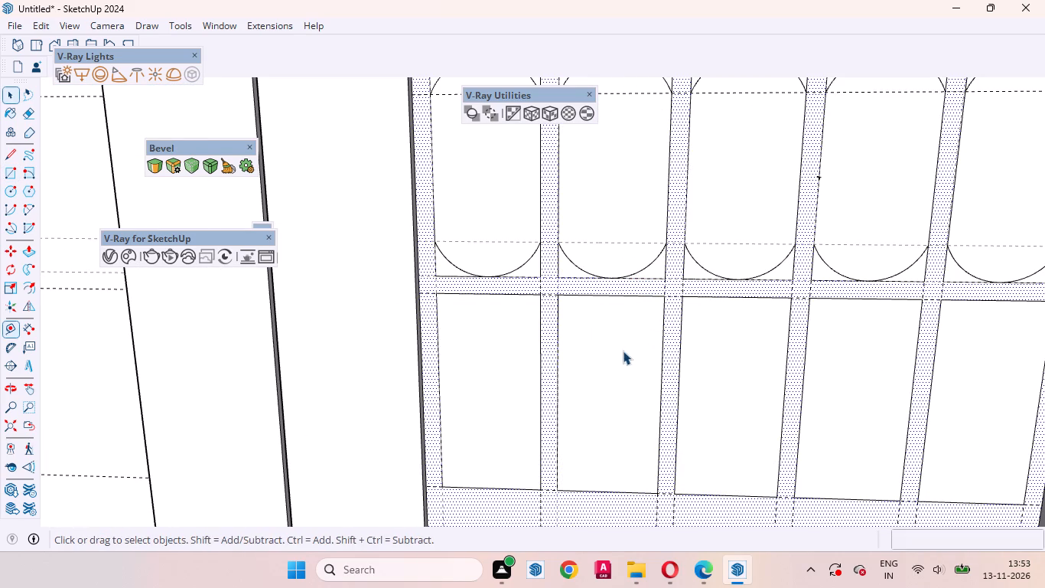
pyautogui.press('t')
pyautogui.click(575, 295)
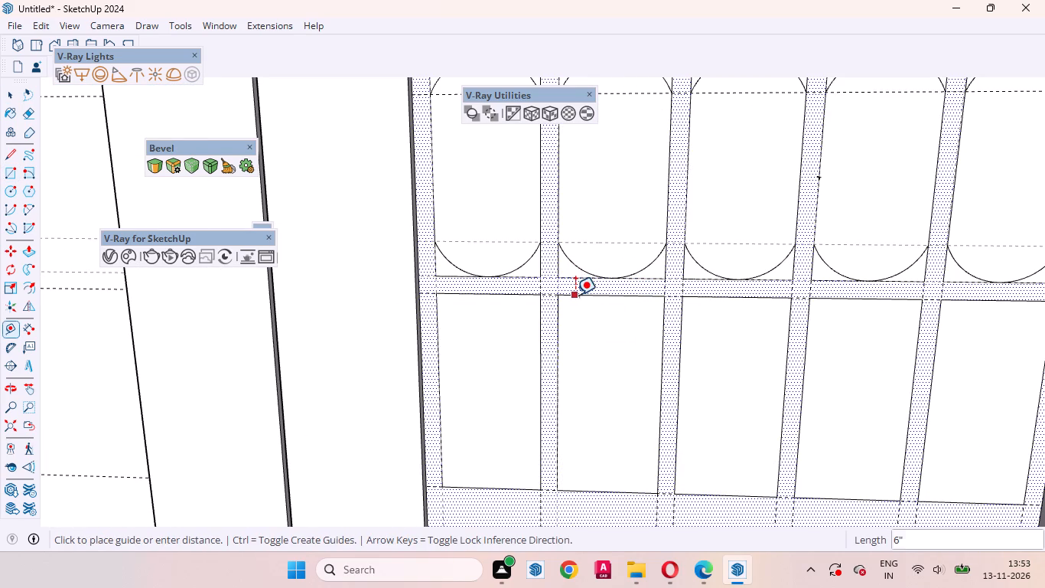
pyautogui.press('2')
pyautogui.press('Return')
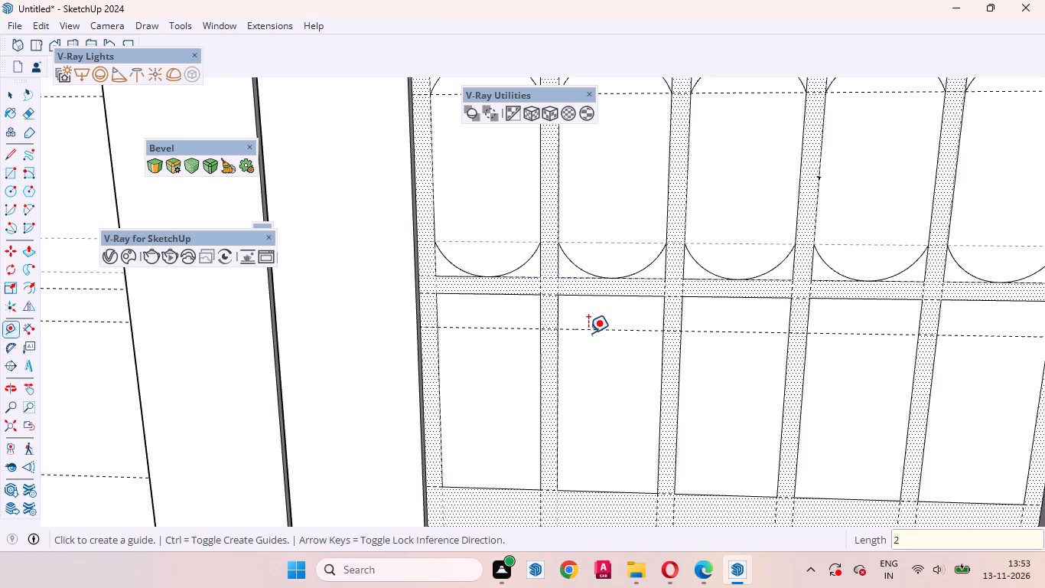
# Place a horizontal guide 2" above the bottom edges of the second-row rectangles.
pyautogui.click(591, 489)
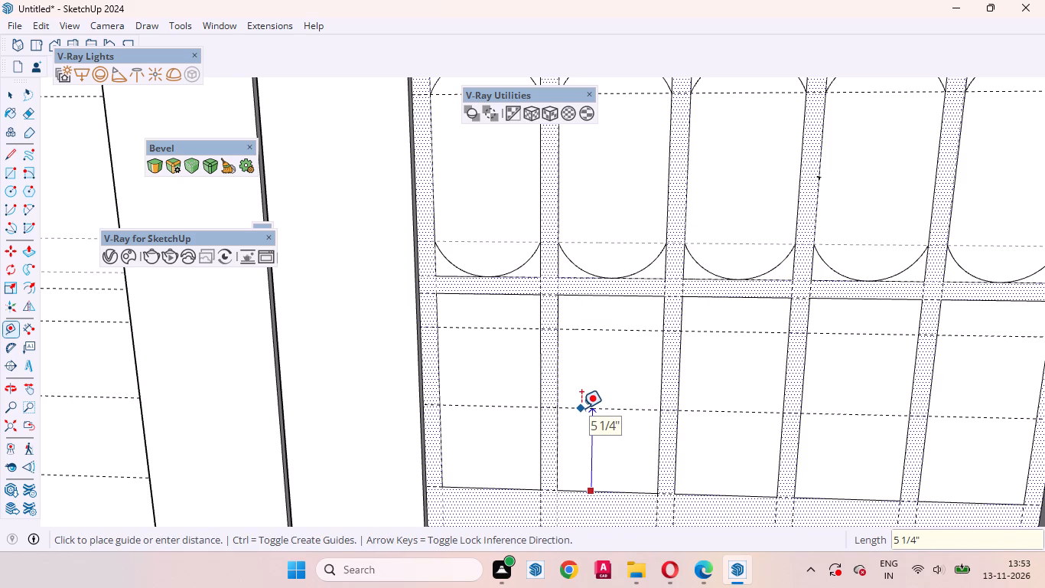
pyautogui.press('2')
pyautogui.press('Return')
pyautogui.press('space')
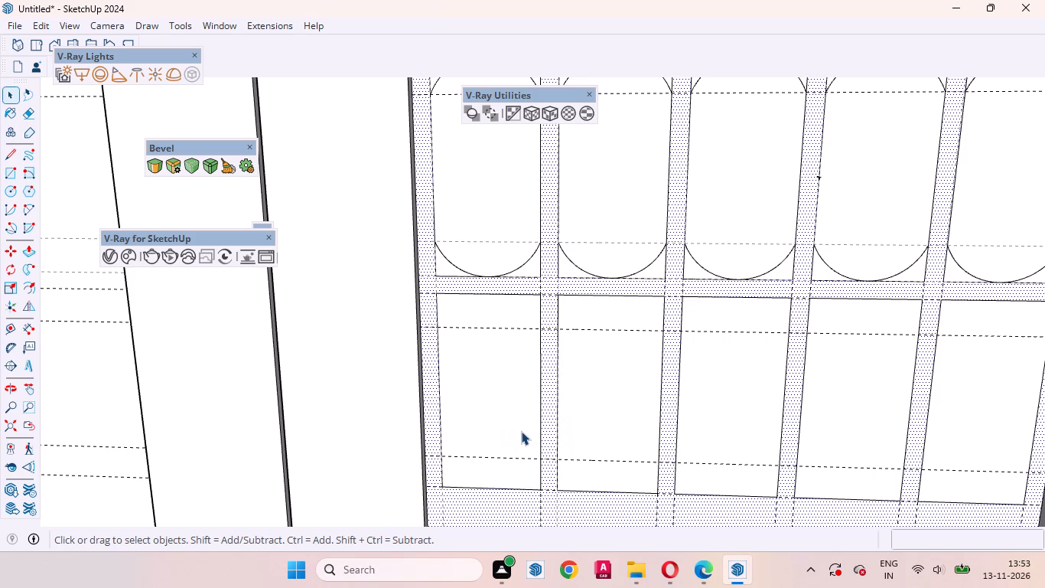
# Round the top of the first second-row rectangle with two 100-segment tangent arcs from its top midpoint to where the upper guide meets its sides.
pyautogui.scroll(-1, 522, 431)
pyautogui.middleClick(591, 370)
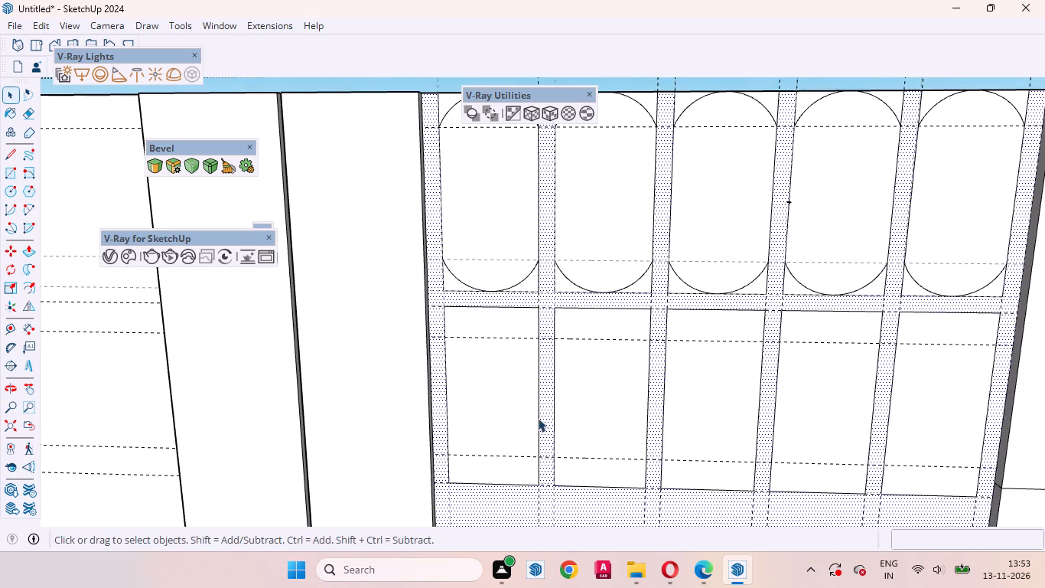
pyautogui.scroll(-2, 516, 426)
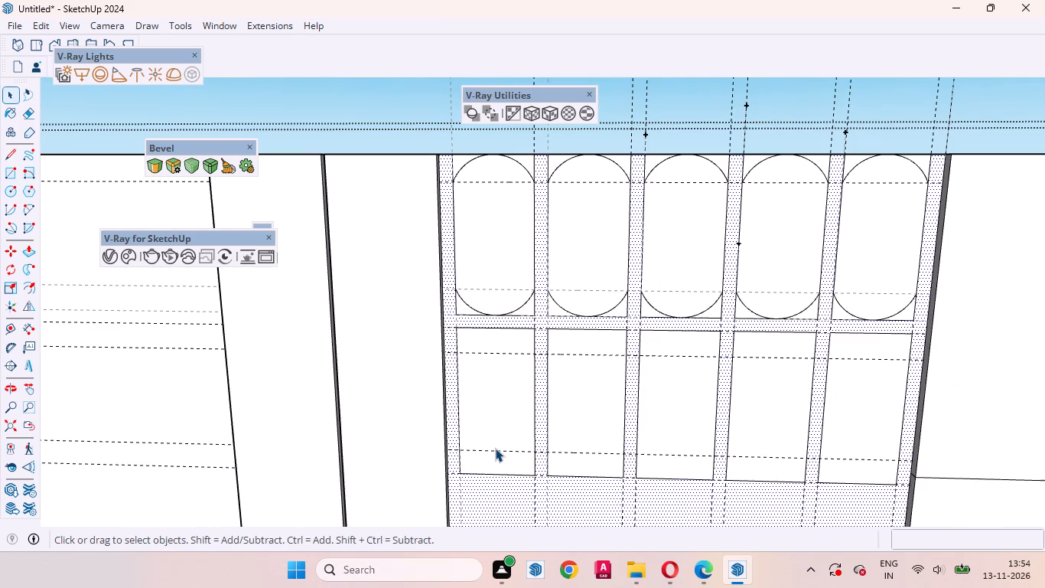
pyautogui.press('a')
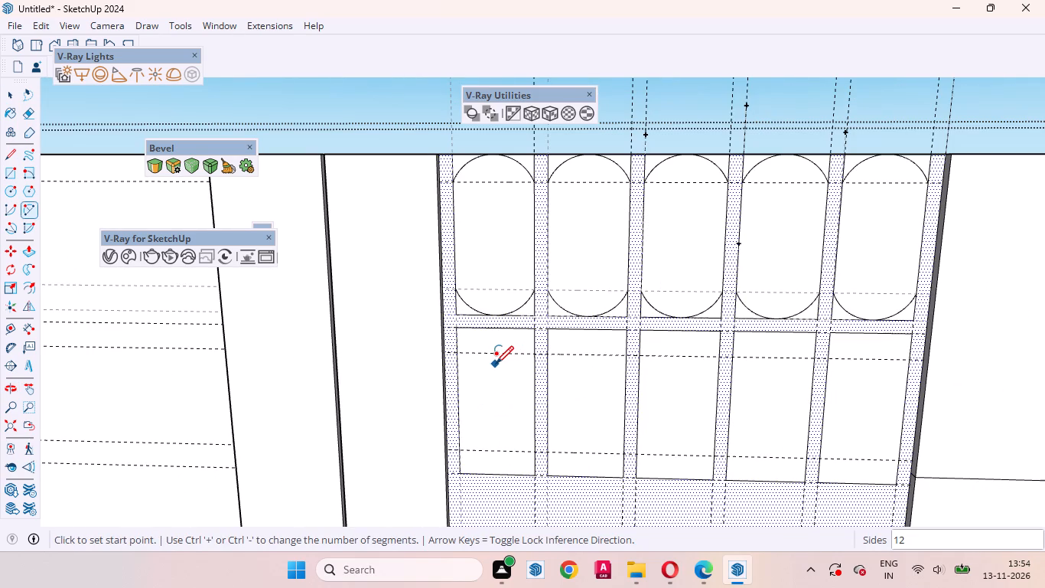
pyautogui.write('100')
pyautogui.press('Return')
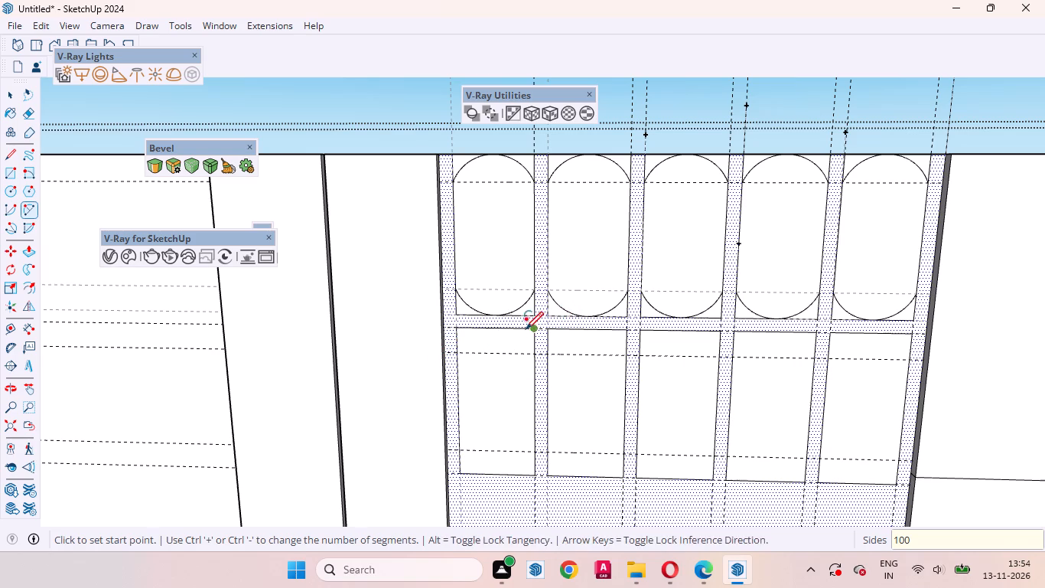
pyautogui.scroll(5, 524, 331)
pyautogui.click(478, 325)
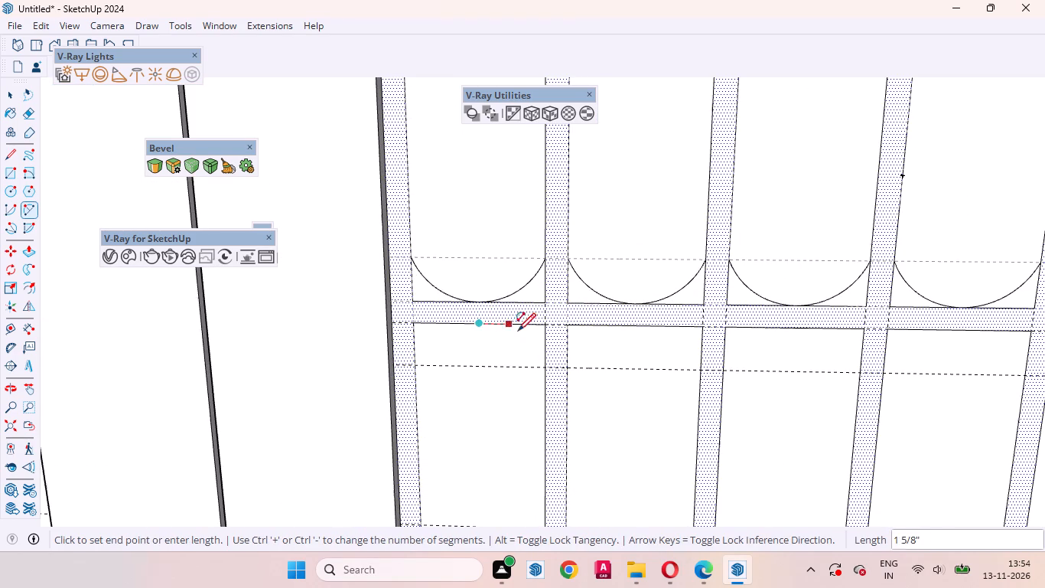
pyautogui.doubleClick(543, 369)
pyautogui.click(477, 325)
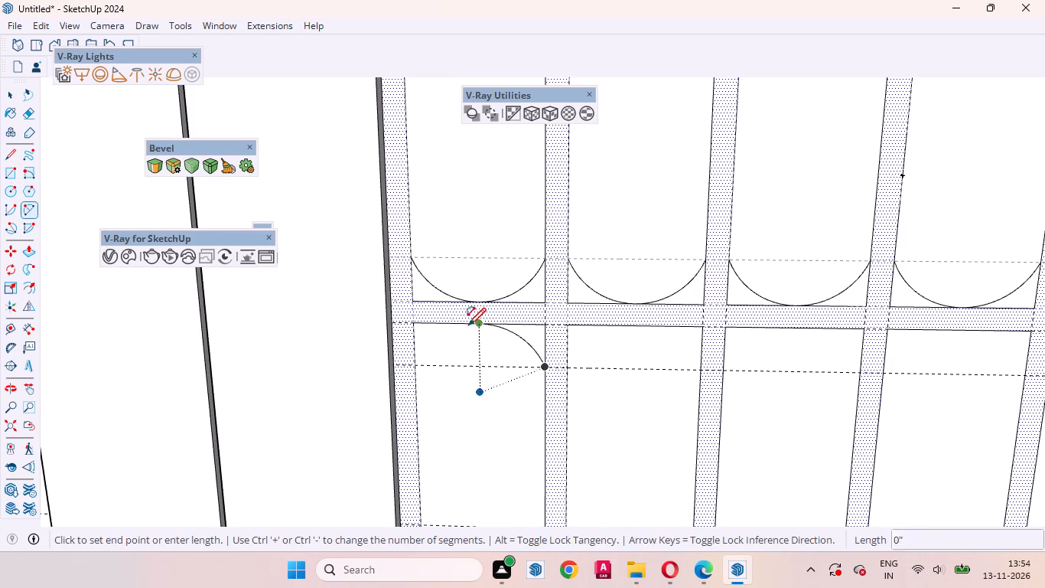
pyautogui.doubleClick(416, 367)
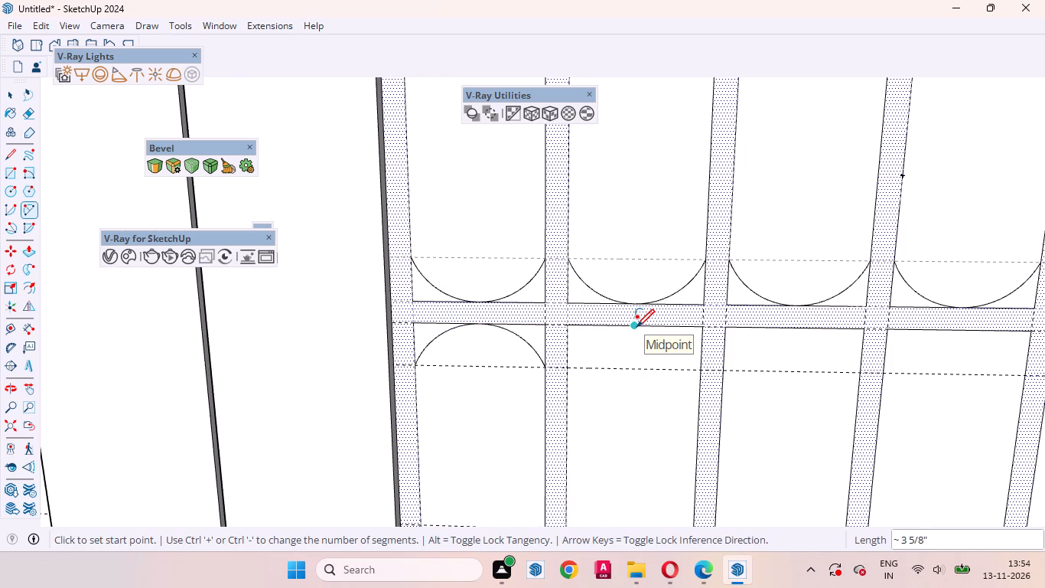
# Round the second rectangle's top in the lower row with two 100-segment tangent arcs from its top midpoint to the upper guide.
pyautogui.press('space')
pyautogui.write('a1')
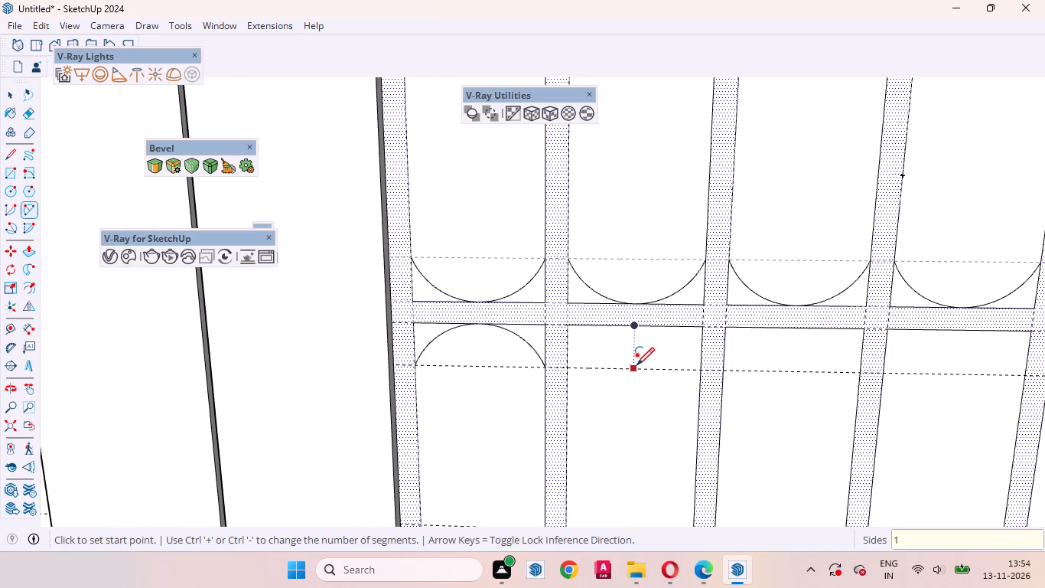
pyautogui.write('00')
pyautogui.press('Return')
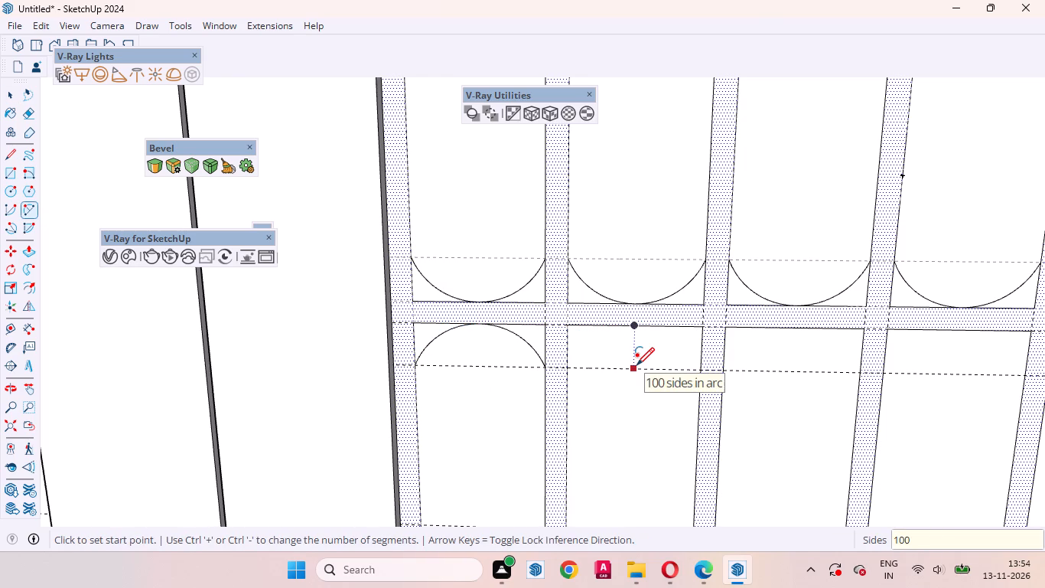
pyautogui.click(633, 325)
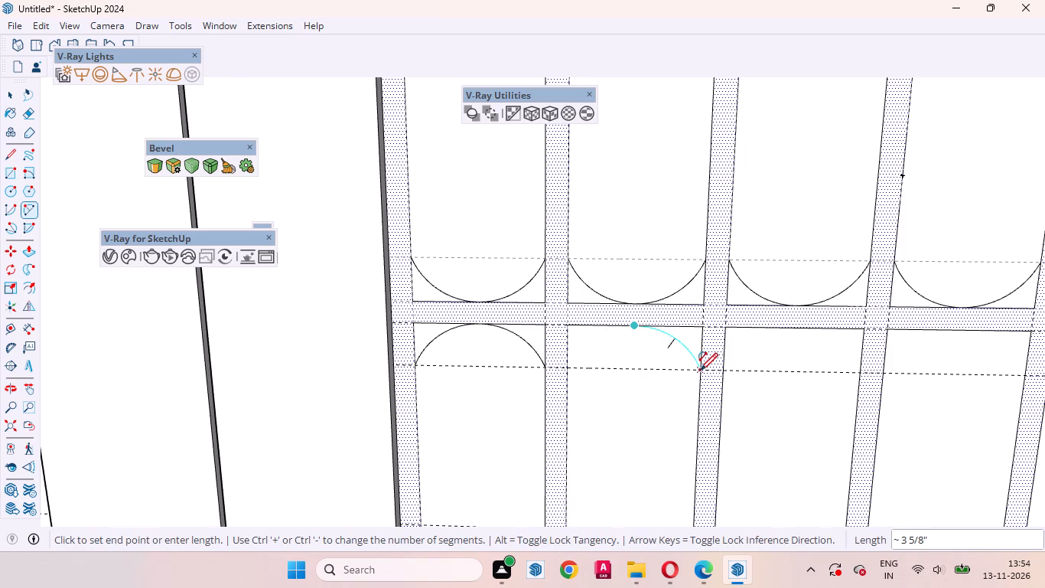
pyautogui.doubleClick(700, 371)
pyautogui.click(634, 326)
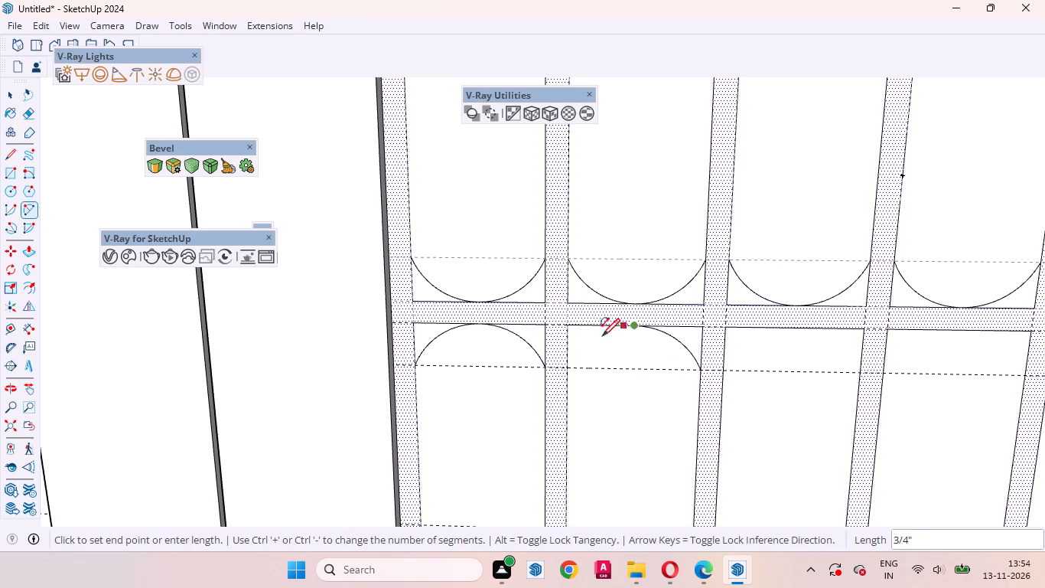
pyautogui.doubleClick(568, 367)
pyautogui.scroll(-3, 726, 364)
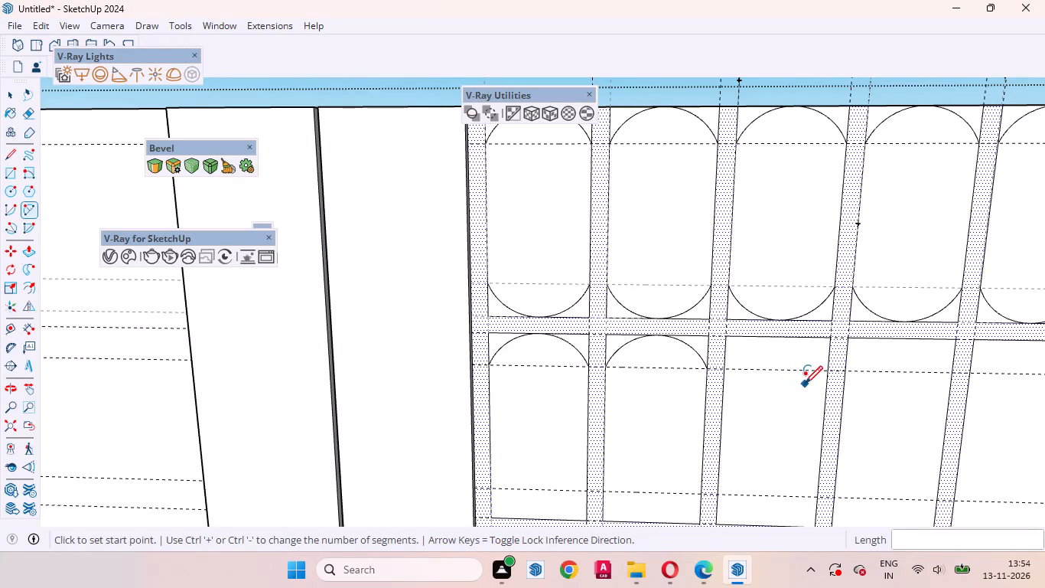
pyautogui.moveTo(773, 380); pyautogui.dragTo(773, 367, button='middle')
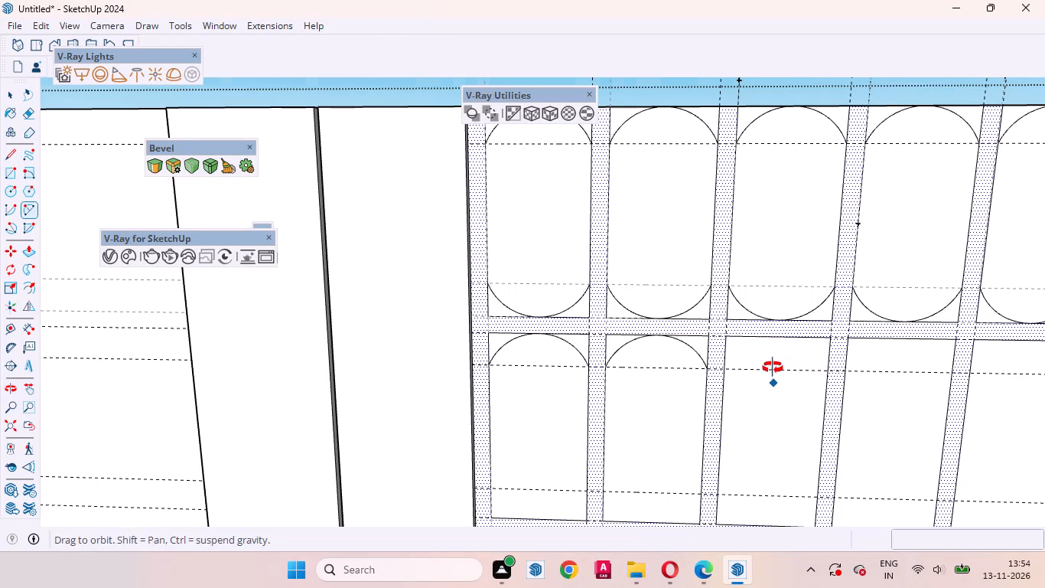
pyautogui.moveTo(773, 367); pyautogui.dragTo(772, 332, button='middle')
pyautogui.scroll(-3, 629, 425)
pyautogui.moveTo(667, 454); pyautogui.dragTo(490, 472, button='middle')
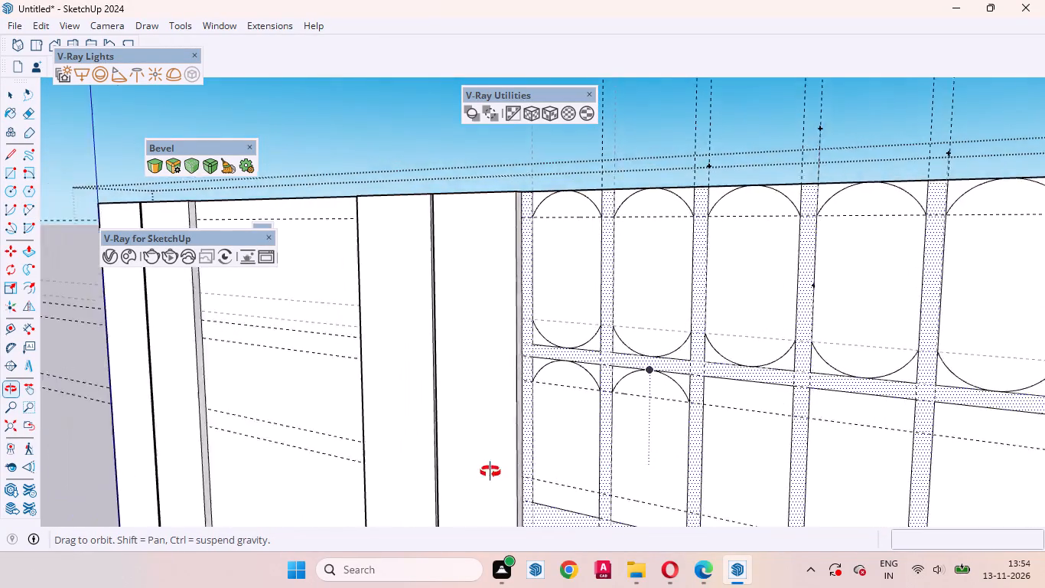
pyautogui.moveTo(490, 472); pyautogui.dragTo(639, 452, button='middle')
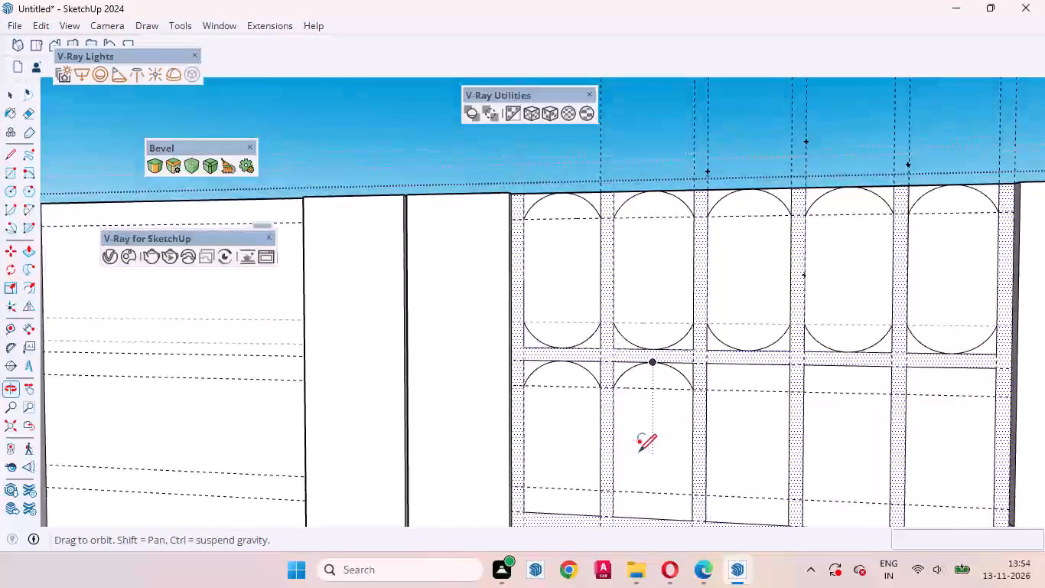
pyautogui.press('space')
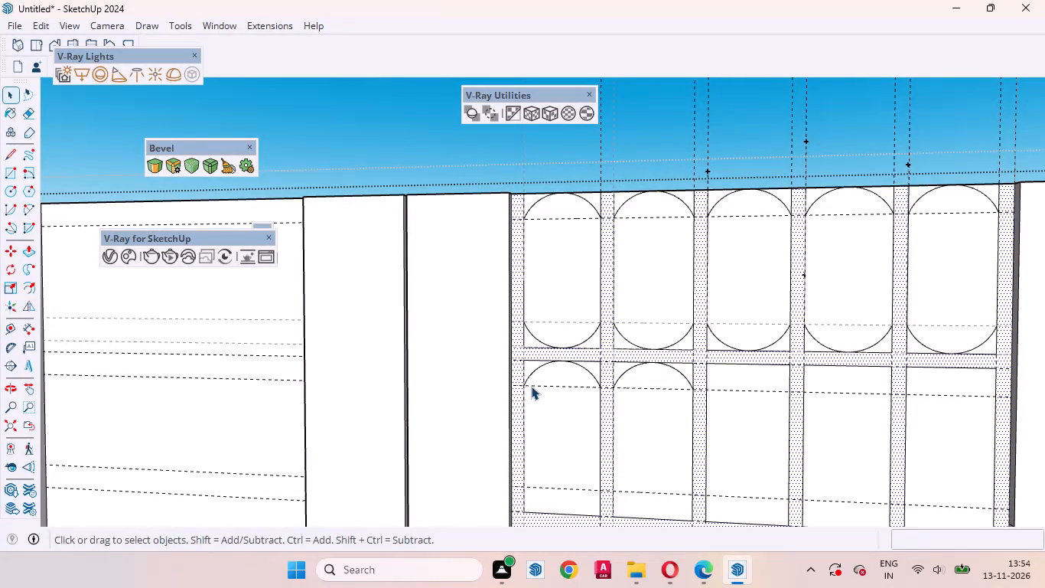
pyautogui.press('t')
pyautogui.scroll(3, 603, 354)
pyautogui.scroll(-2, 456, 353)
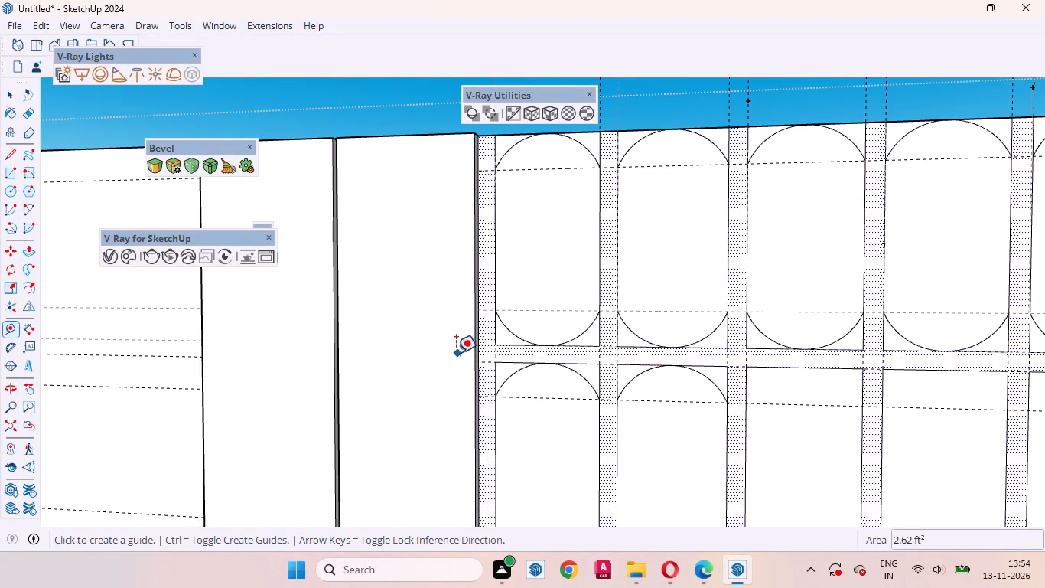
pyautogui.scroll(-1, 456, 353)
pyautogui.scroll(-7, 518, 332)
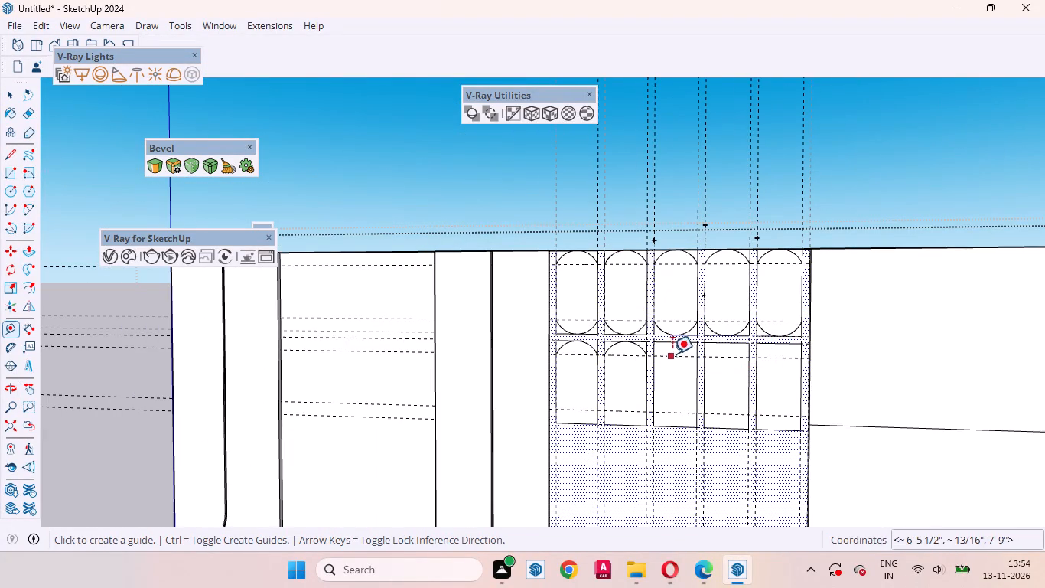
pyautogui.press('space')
# Round the third rectangle's top in the lower row with two 100-segment tangent arcs from its top midpoint to the upper guide.
pyautogui.press('a')
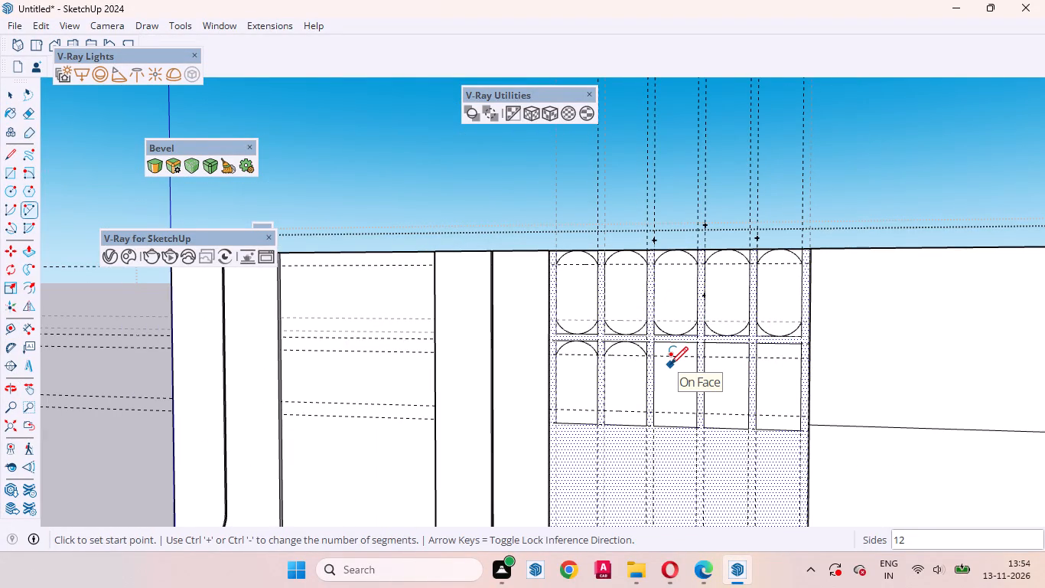
pyautogui.write('100')
pyautogui.press('Return')
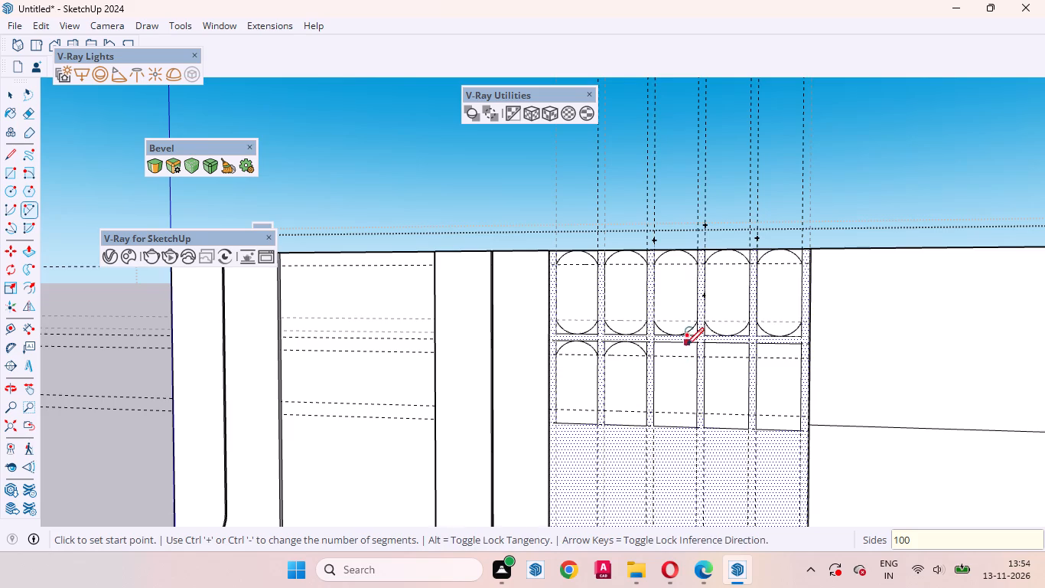
pyautogui.scroll(3, 679, 345)
pyautogui.click(678, 345)
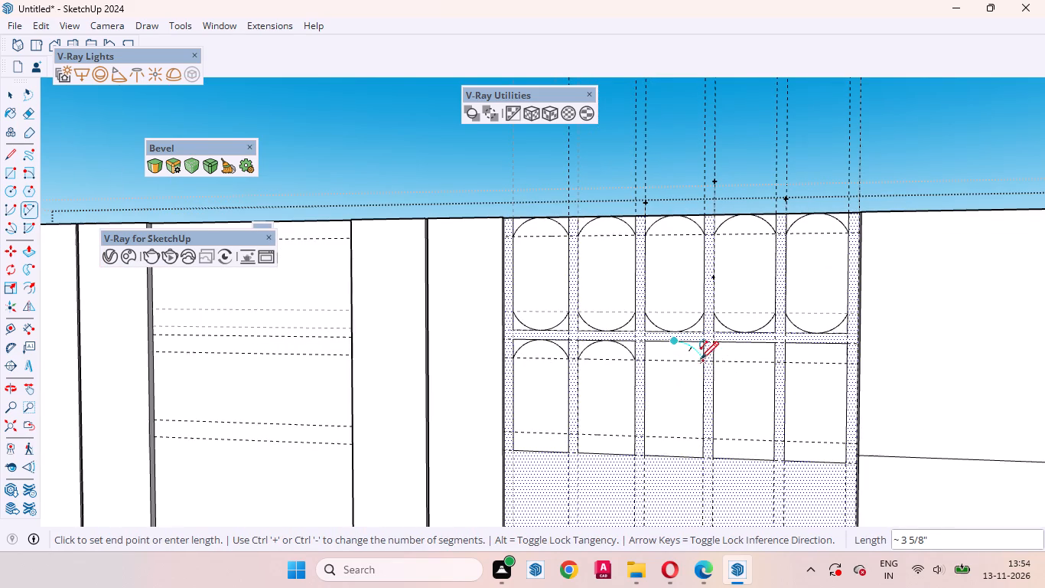
pyautogui.doubleClick(703, 363)
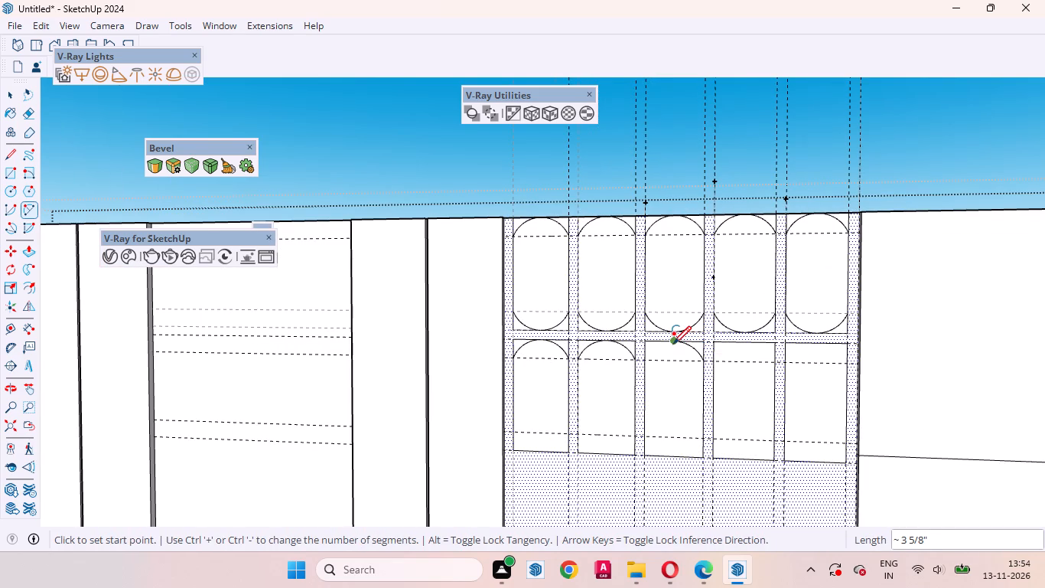
pyautogui.click(671, 342)
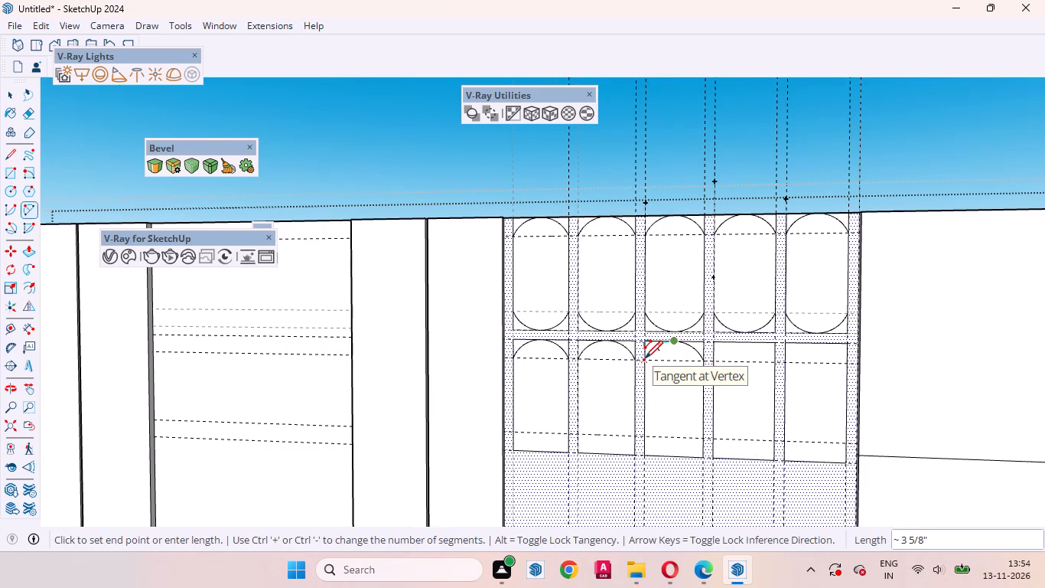
pyautogui.doubleClick(645, 358)
# Round the fourth rectangle's top in the lower row with two matching tangent arcs, each about 3 5/8" long, from its top midpoint.
pyautogui.click(746, 345)
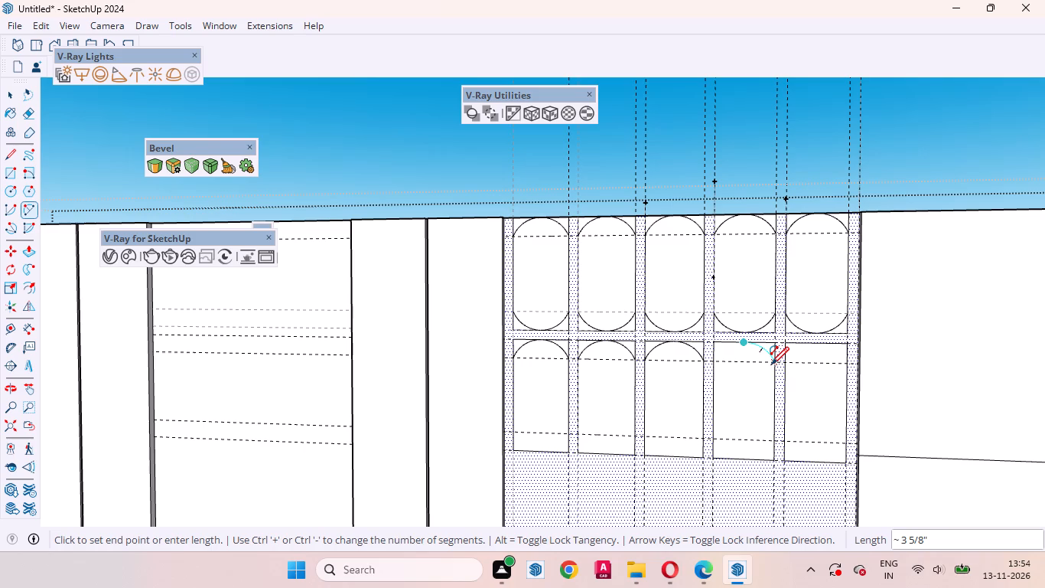
pyautogui.doubleClick(773, 364)
pyautogui.click(743, 344)
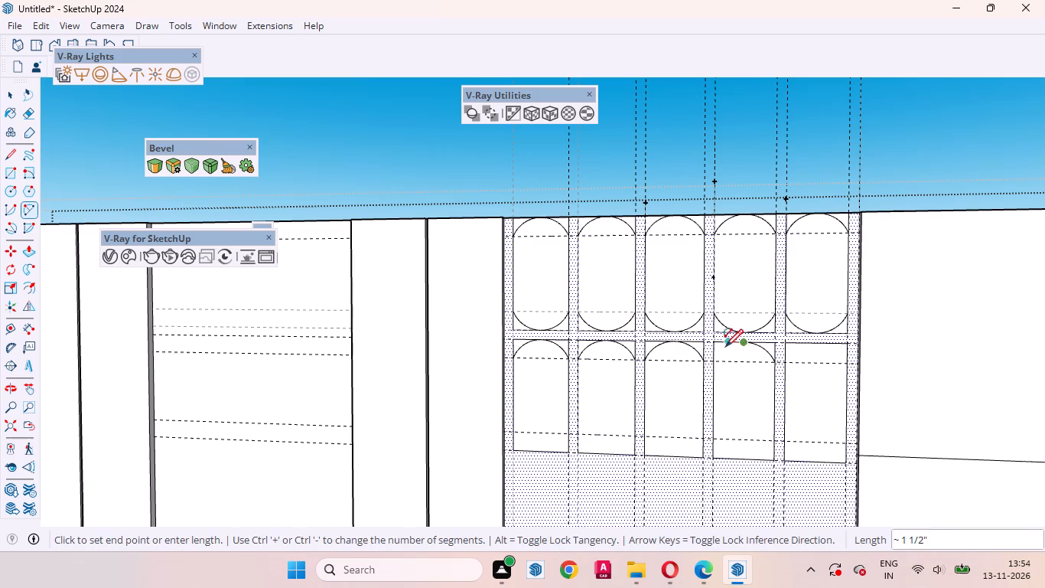
pyautogui.doubleClick(716, 358)
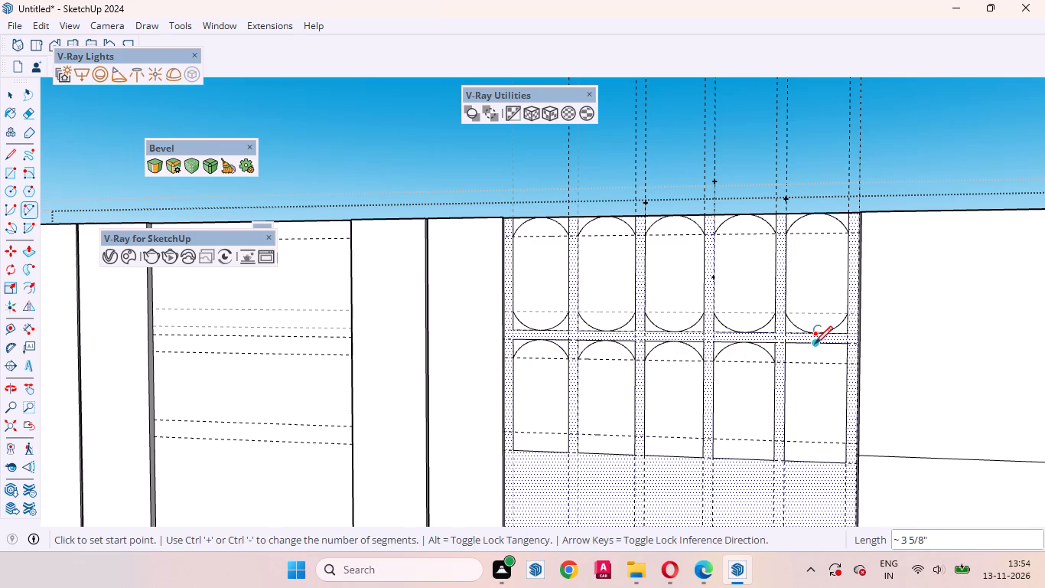
# Round the fifth rectangle's top in the lower row with two tangent arcs, each about 3 9/16" long, from its top midpoint to the guide.
pyautogui.click(815, 344)
pyautogui.doubleClick(845, 364)
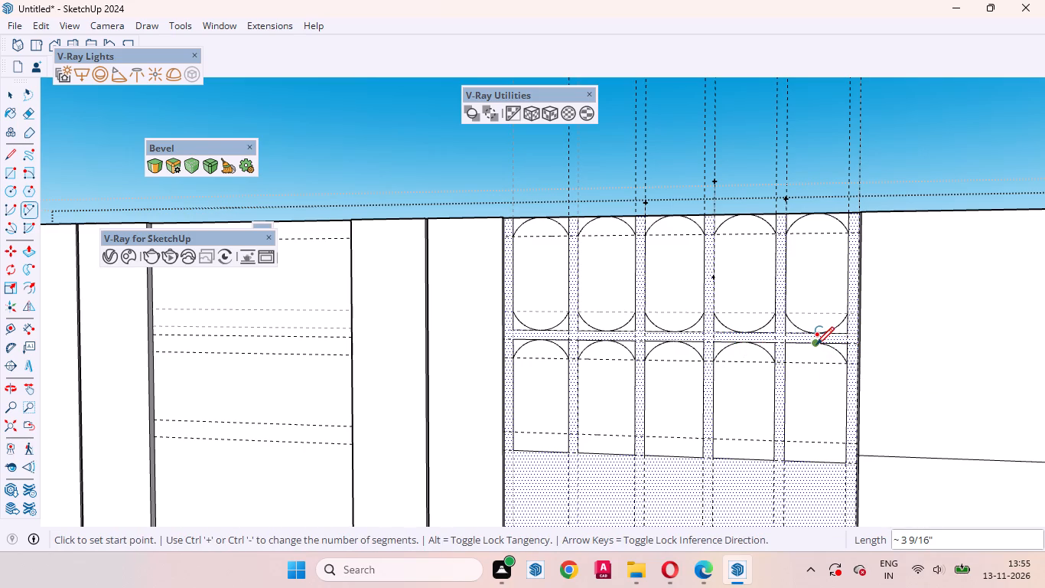
pyautogui.click(816, 345)
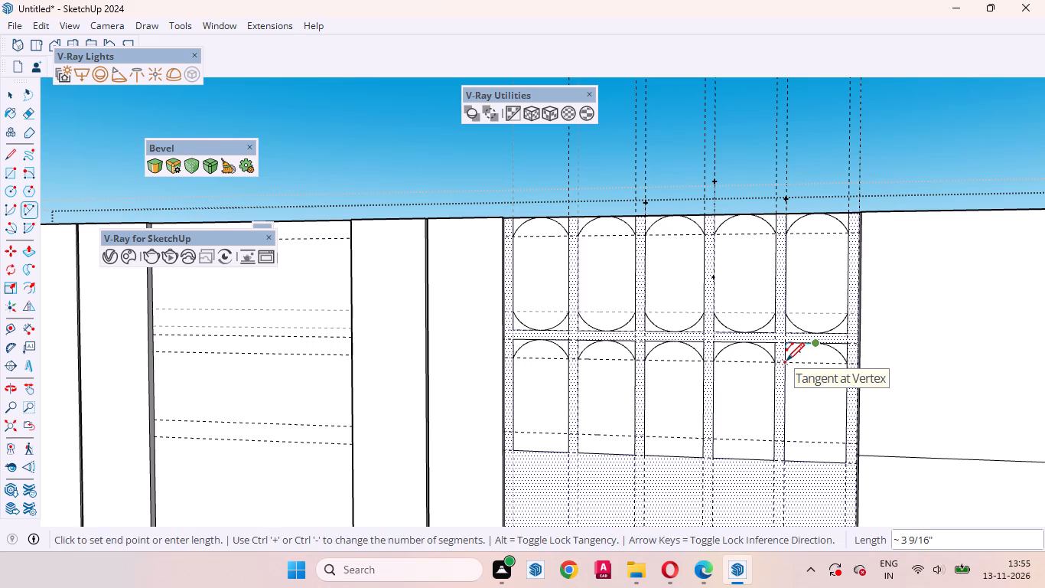
pyautogui.doubleClick(786, 361)
# Round the fifth rectangle's bottom in the lower row with two tangent arcs, each about 3 9/16" long, from its bottom midpoint.
pyautogui.scroll(-7, 800, 324)
pyautogui.scroll(2, 794, 427)
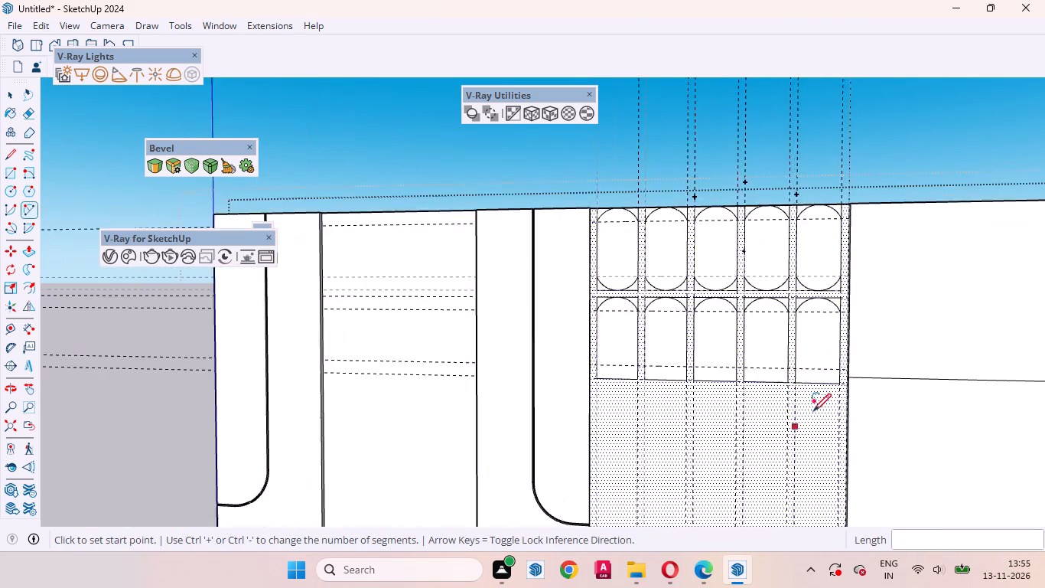
pyautogui.scroll(4, 813, 411)
pyautogui.click(817, 377)
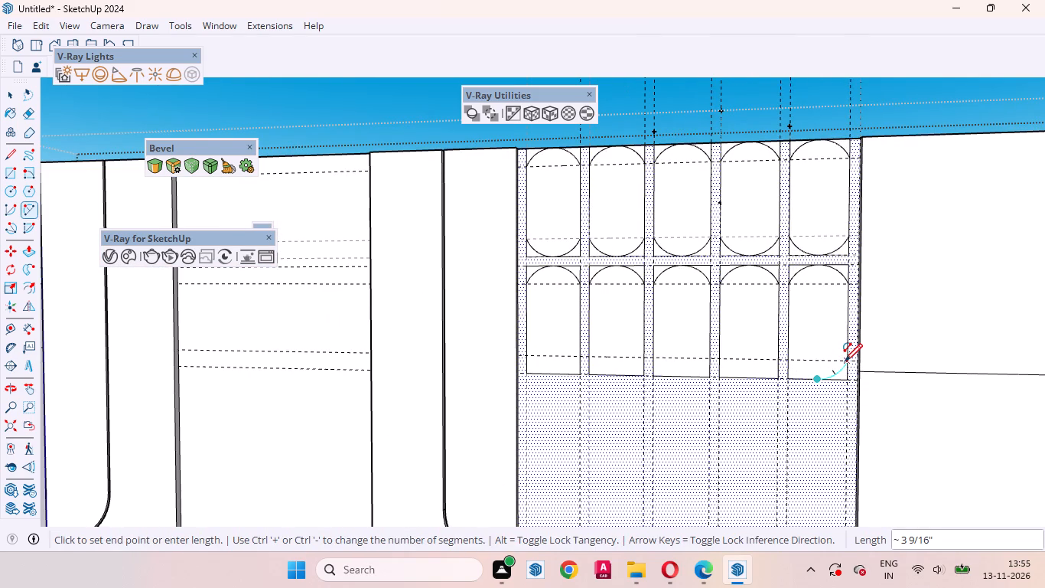
pyautogui.doubleClick(845, 361)
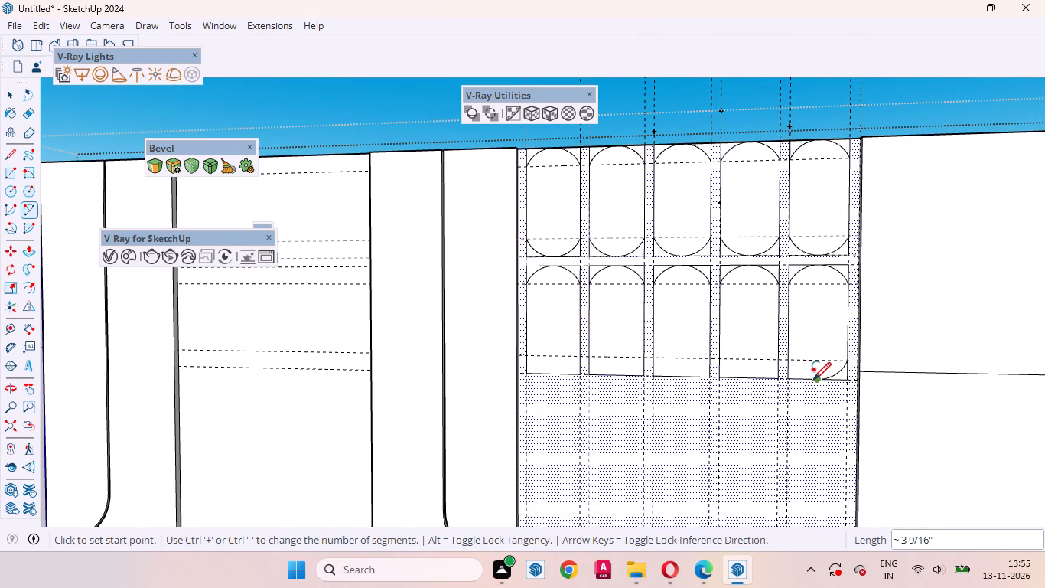
pyautogui.click(816, 380)
pyautogui.doubleClick(789, 360)
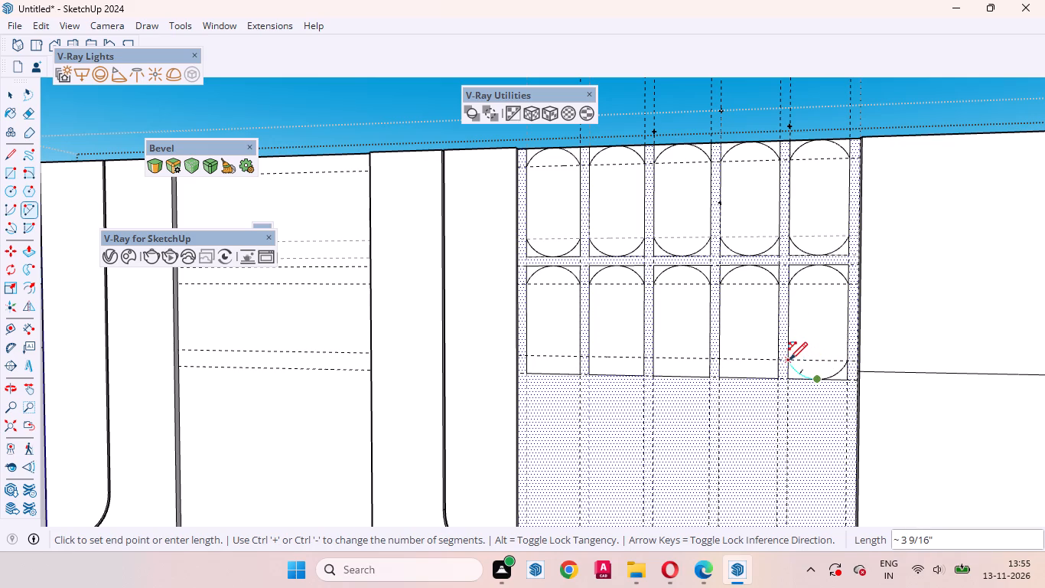
# Round the fourth rectangle's bottom in the lower row with two tangent arcs, each about 3 5/8" long, from its bottom midpoint.
pyautogui.click(758, 374)
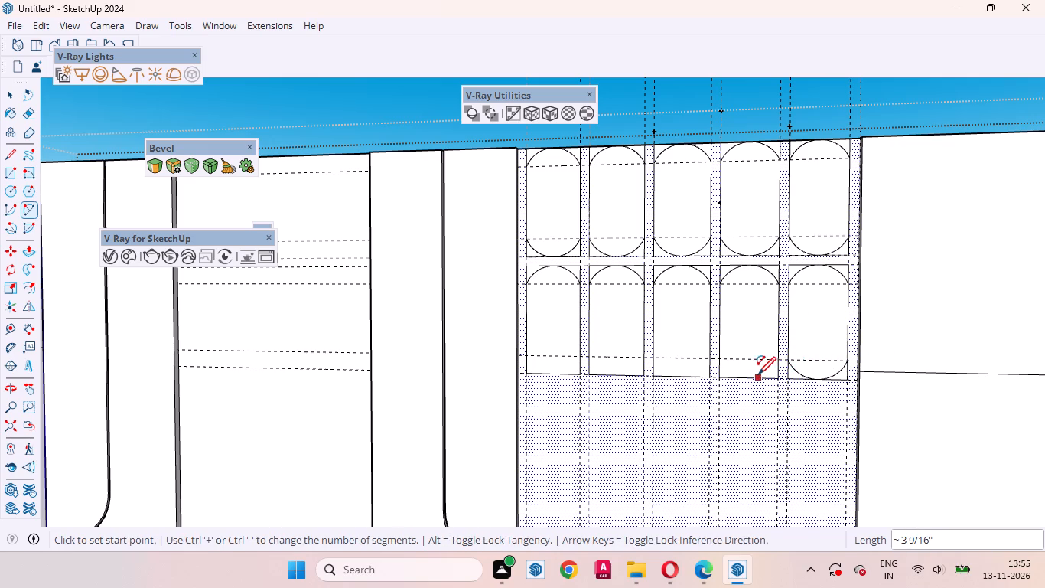
pyautogui.press('space')
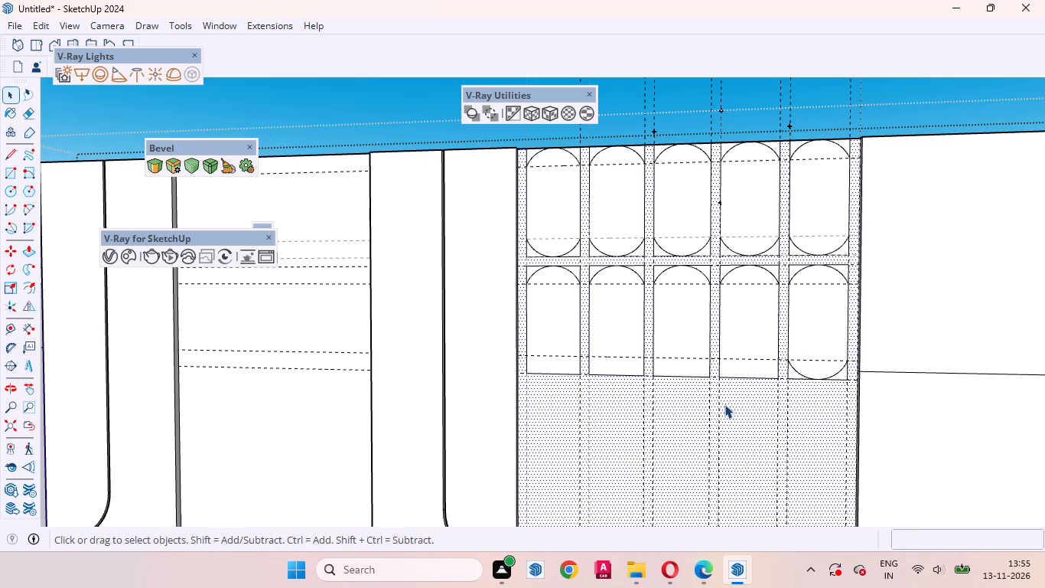
pyautogui.press('a')
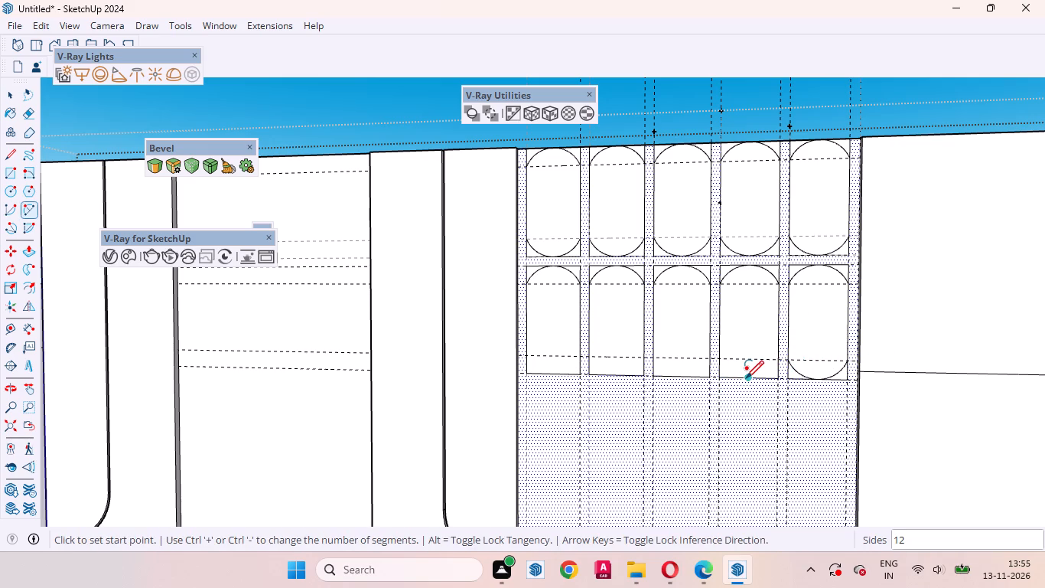
pyautogui.click(746, 381)
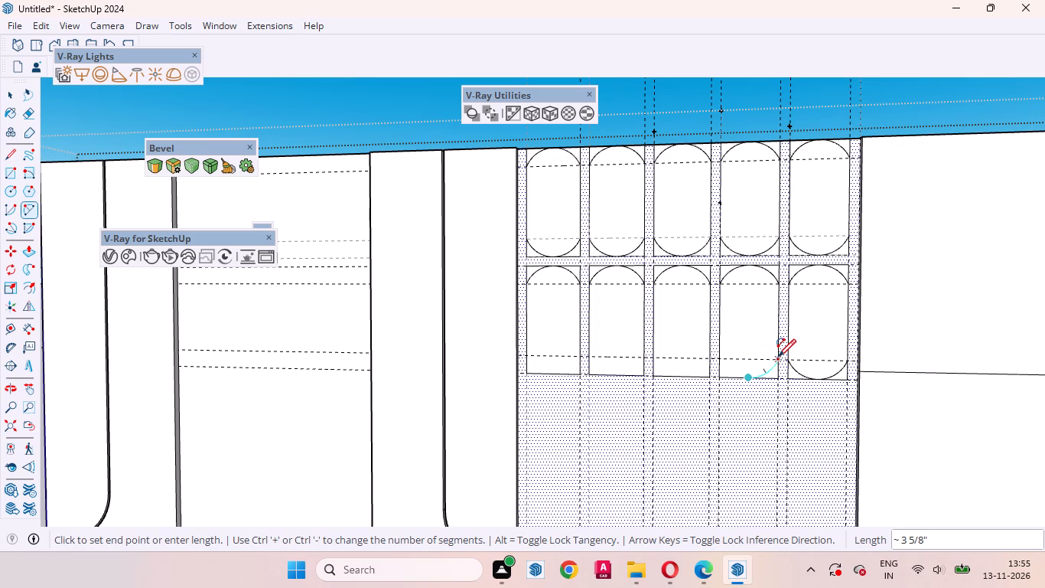
pyautogui.doubleClick(778, 361)
pyautogui.click(749, 379)
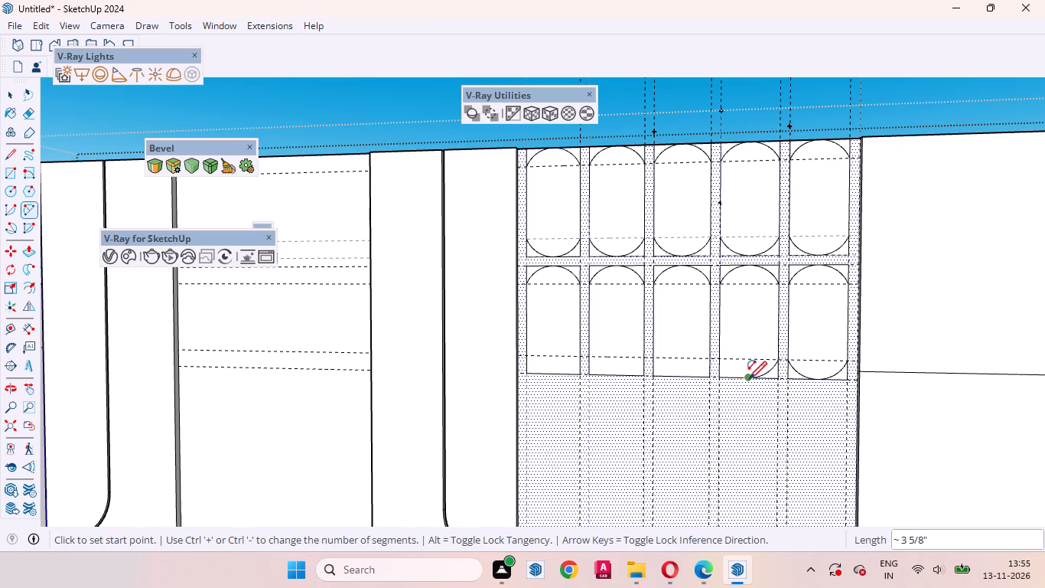
pyautogui.doubleClick(719, 358)
# Round the third rectangle's bottom in the lower row with two tangent arcs, each about 3 5/8" long, from its bottom midpoint.
pyautogui.click(678, 379)
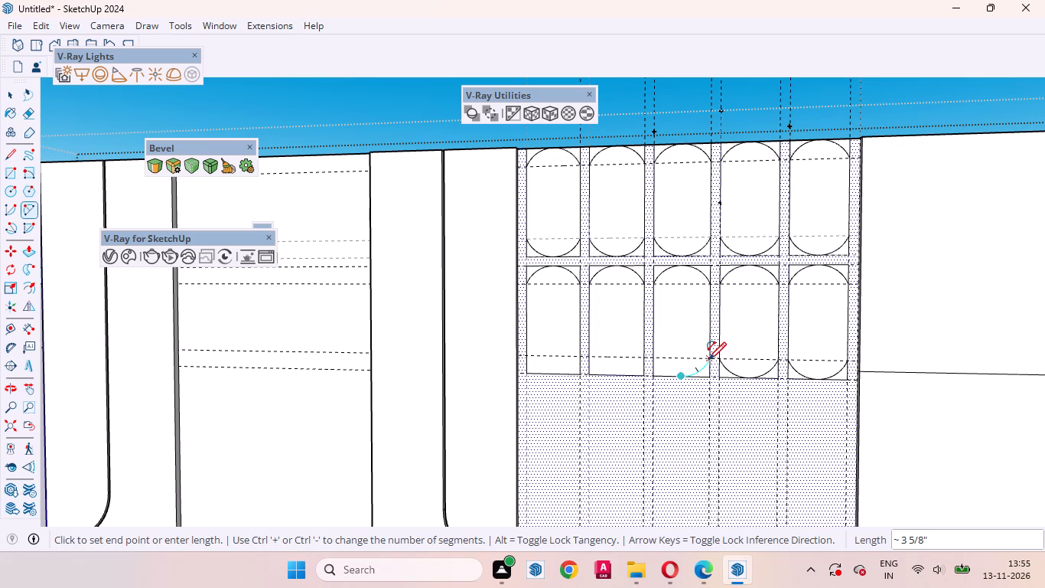
pyautogui.doubleClick(709, 360)
pyautogui.click(678, 379)
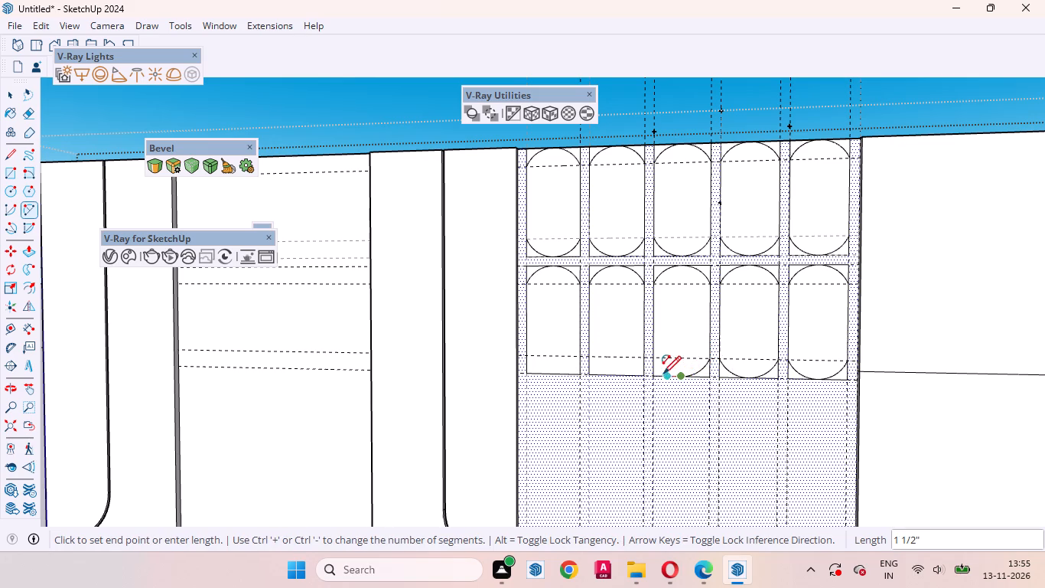
pyautogui.doubleClick(653, 360)
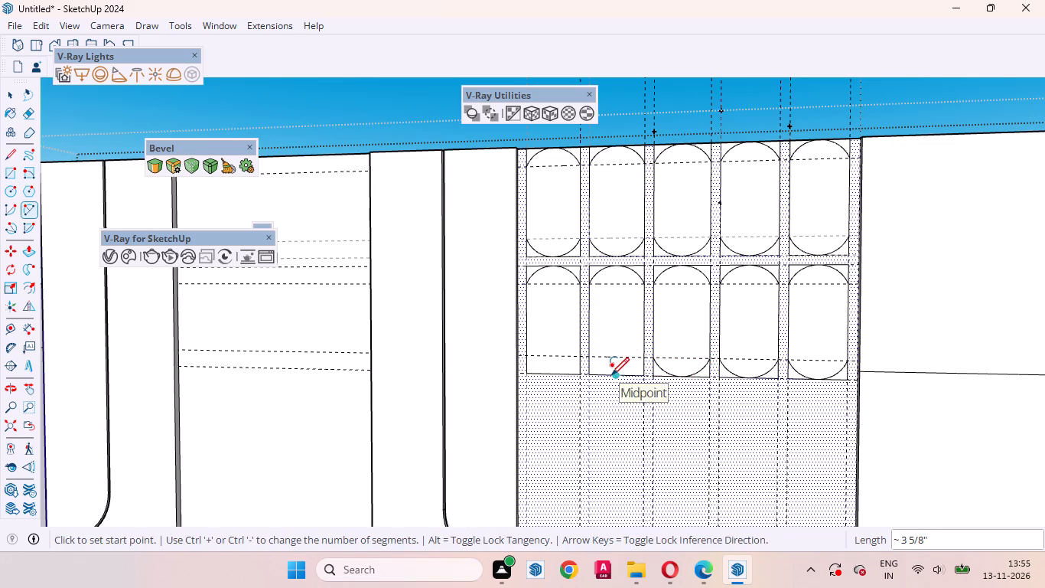
# Round the second rectangle's bottom in the lower row with two tangent arcs from its bottom midpoint to where the guide meets its sides.
pyautogui.click(611, 375)
pyautogui.doubleClick(644, 359)
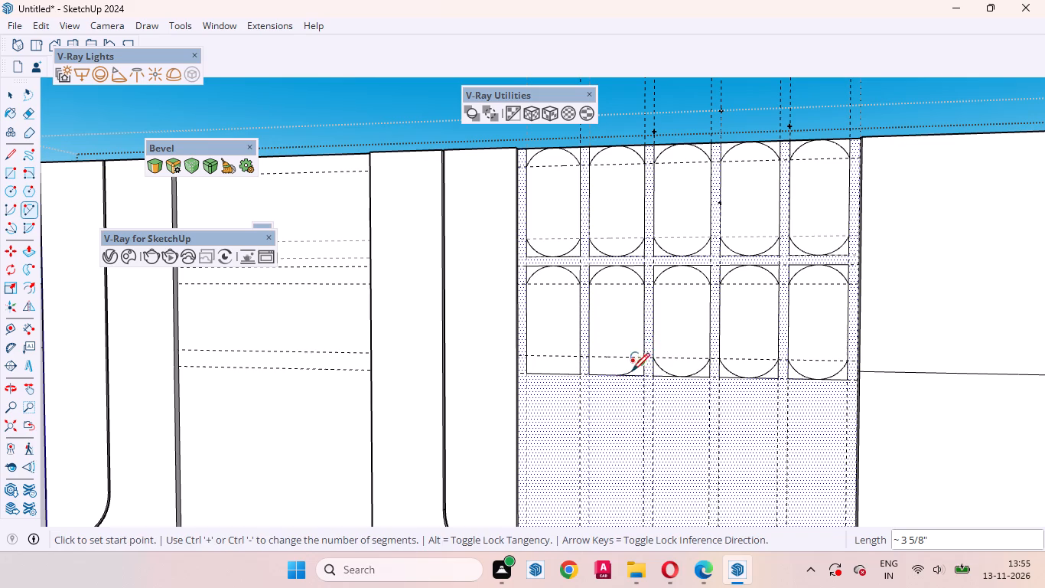
pyautogui.click(614, 377)
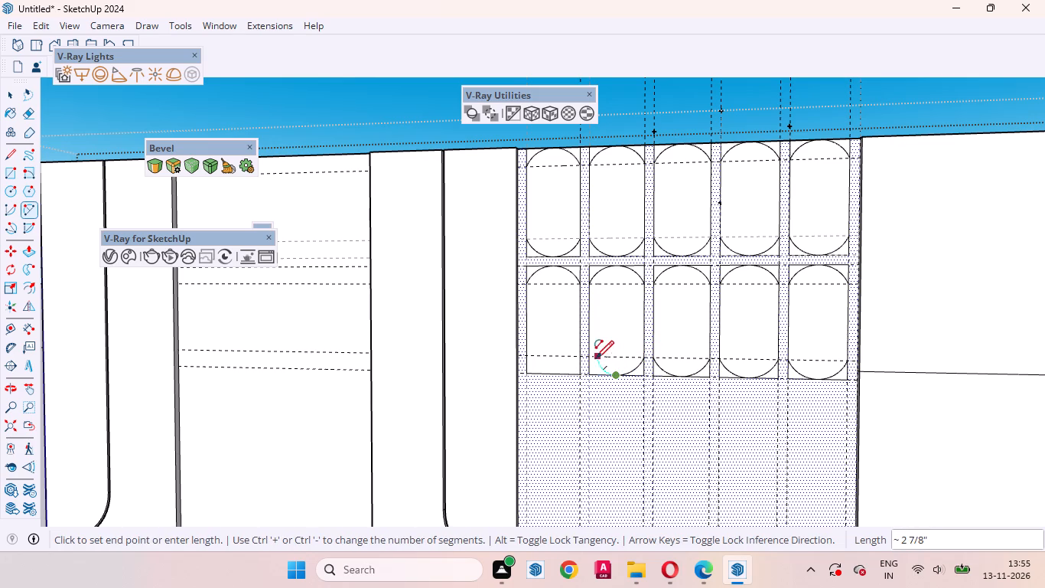
pyautogui.doubleClick(588, 354)
# Round the first rectangle's bottom in the lower row with two tangent arcs, each about 3 5/8" long, from its bottom midpoint.
pyautogui.moveTo(703, 367); pyautogui.dragTo(791, 363, button='middle')
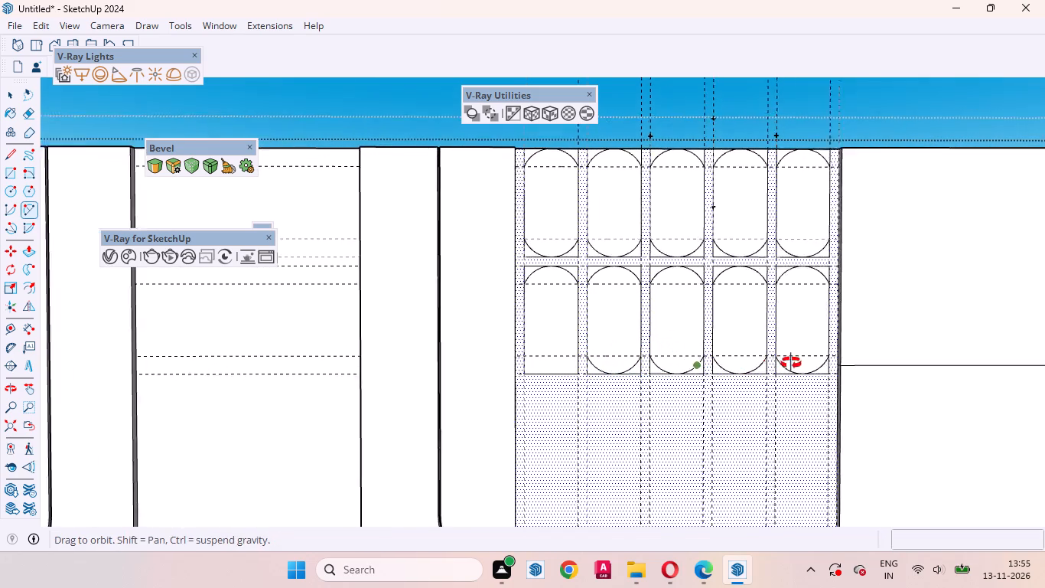
pyautogui.moveTo(791, 363); pyautogui.dragTo(799, 375, button='middle')
pyautogui.click(549, 373)
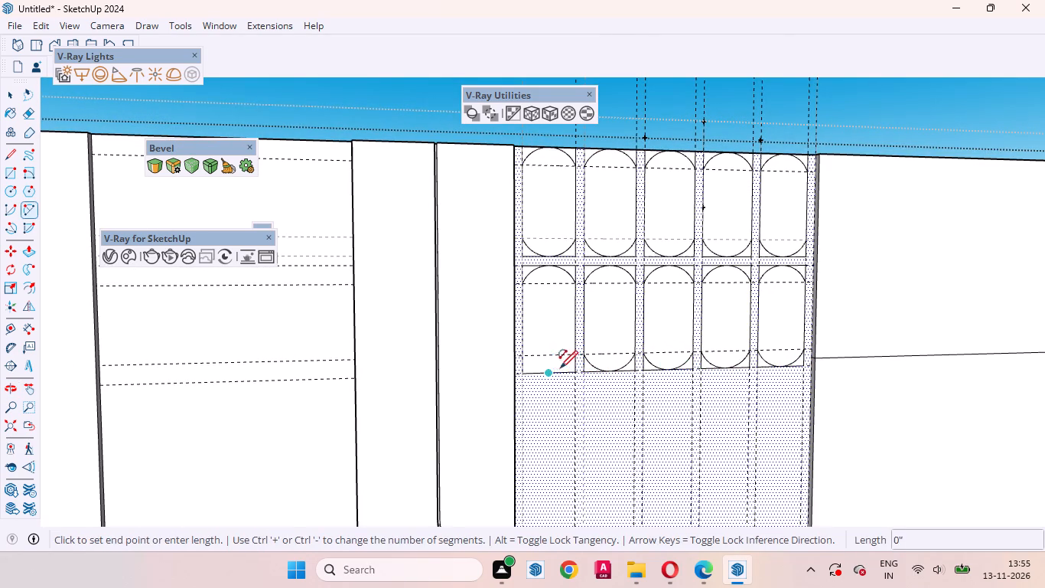
pyautogui.doubleClick(576, 355)
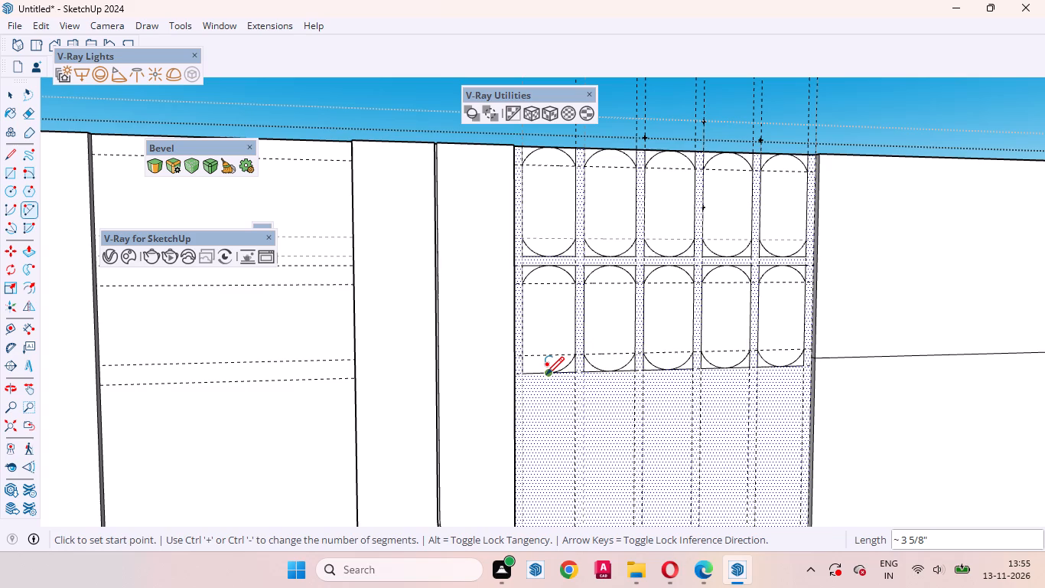
pyautogui.click(546, 374)
pyautogui.click(526, 354)
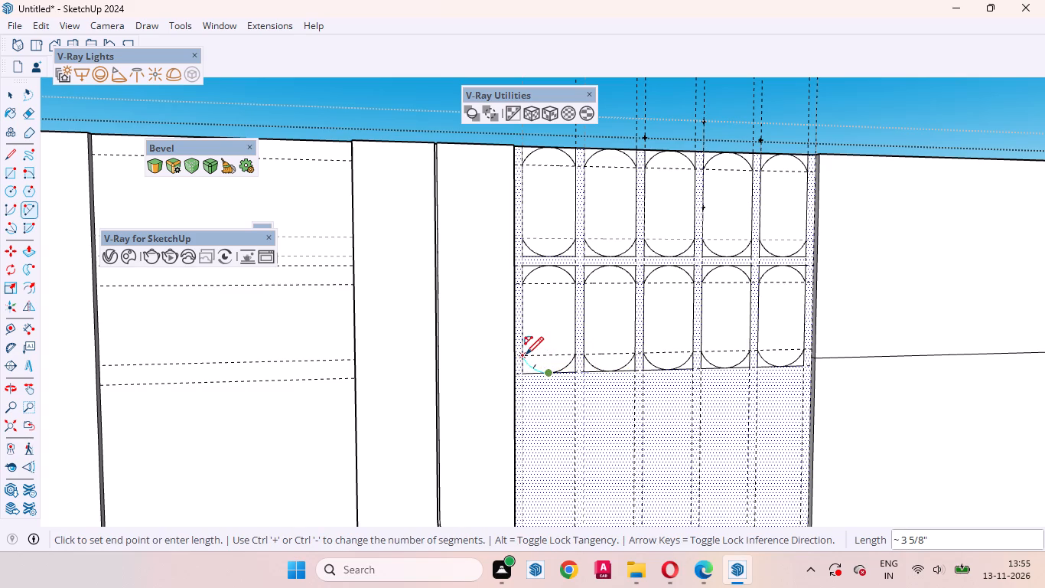
pyautogui.click(526, 354)
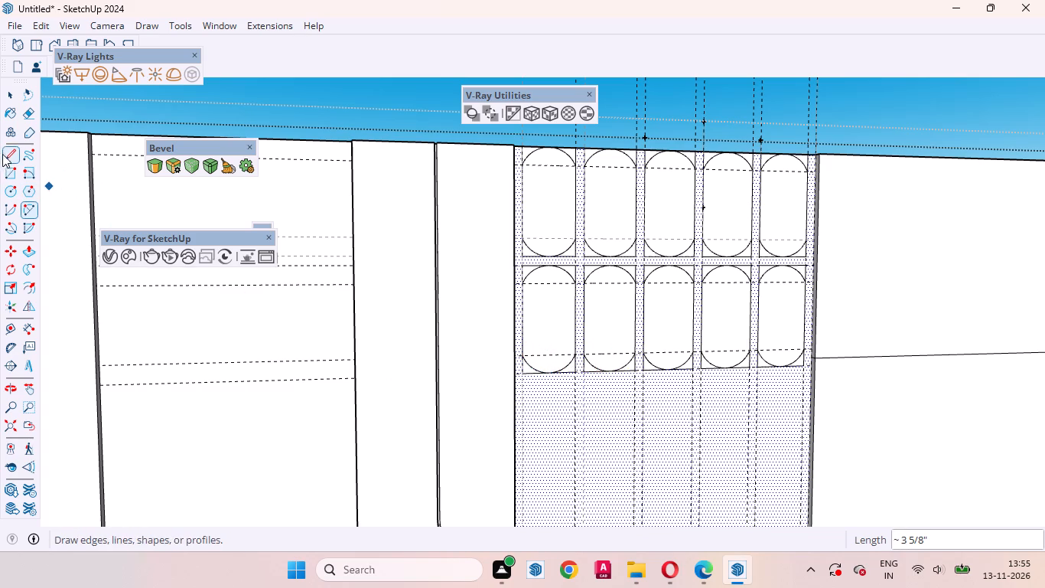
pyautogui.click(9, 100)
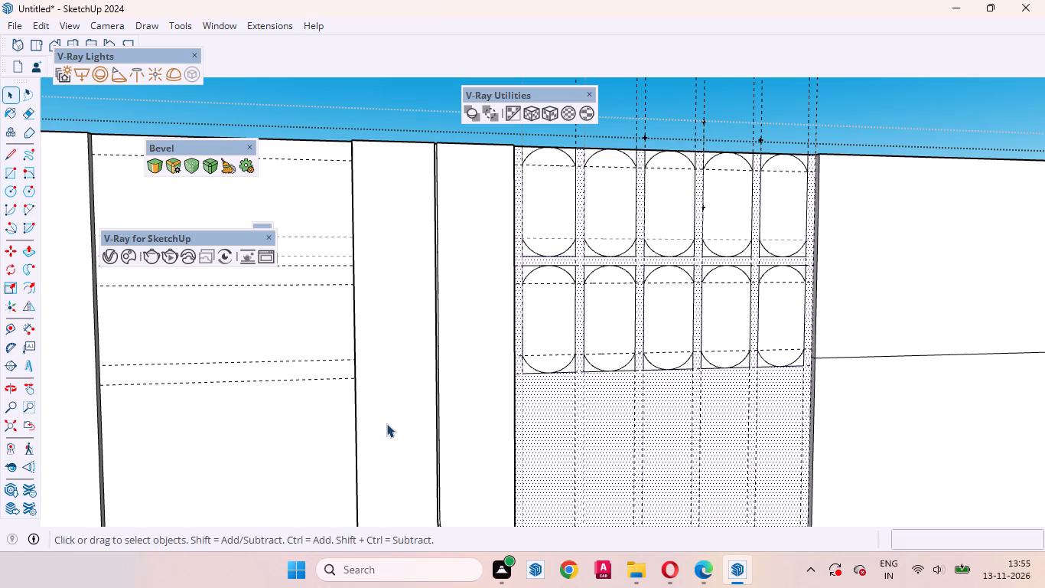
# Place a horizontal guide 1" below the bottom edge of the second row of rounded rectangles.
pyautogui.scroll(-6, 384, 425)
pyautogui.moveTo(560, 430); pyautogui.dragTo(441, 418, button='middle')
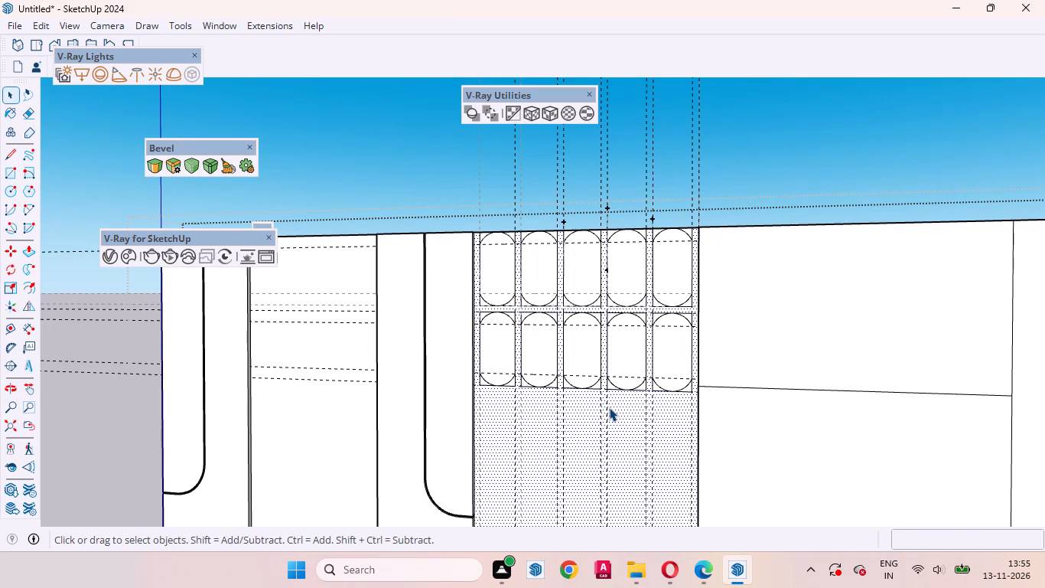
pyautogui.press('t')
pyautogui.scroll(2, 602, 394)
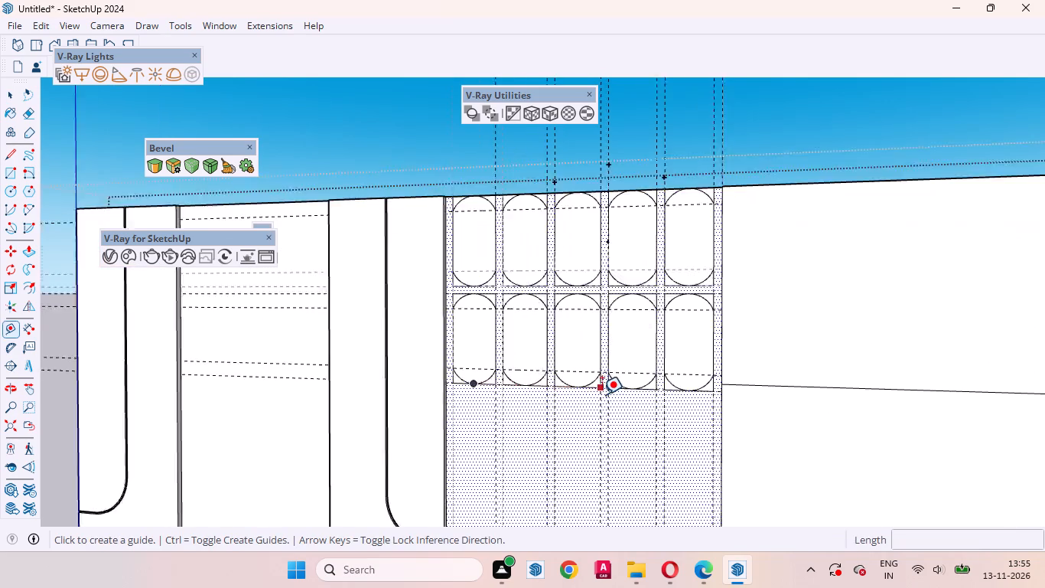
pyautogui.scroll(10, 602, 394)
pyautogui.click(526, 372)
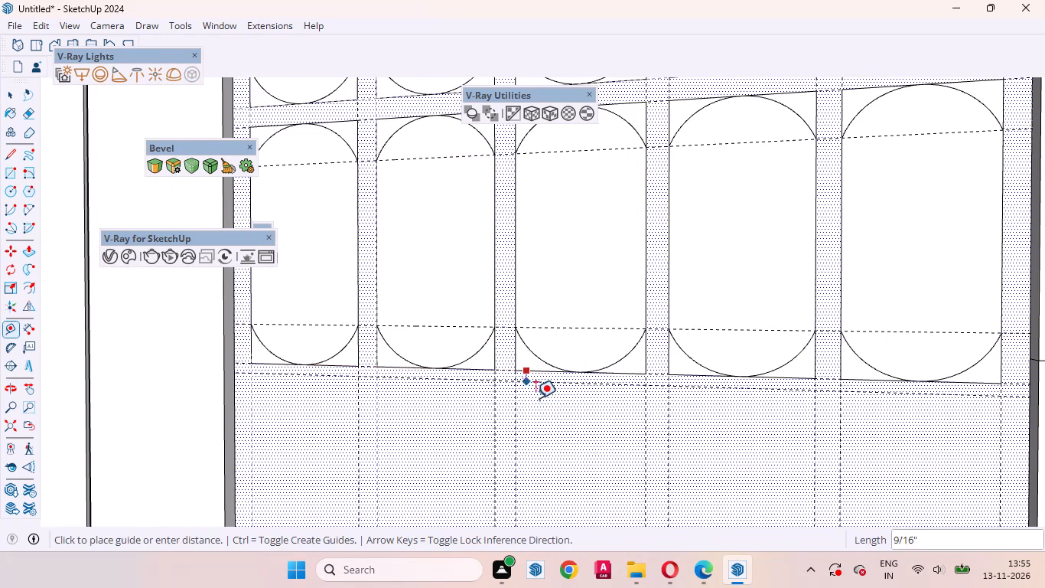
pyautogui.press('1')
pyautogui.press('Return')
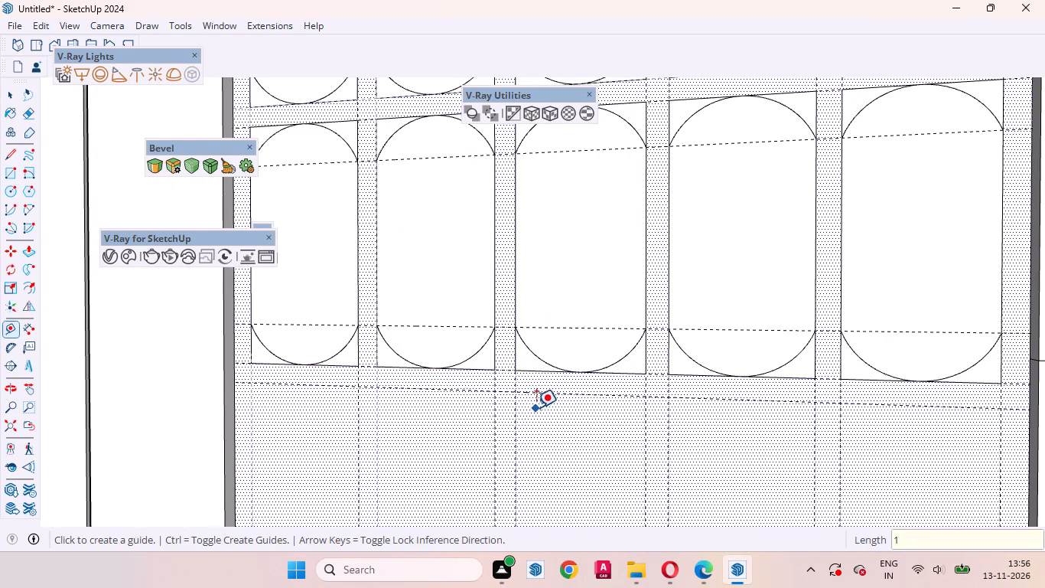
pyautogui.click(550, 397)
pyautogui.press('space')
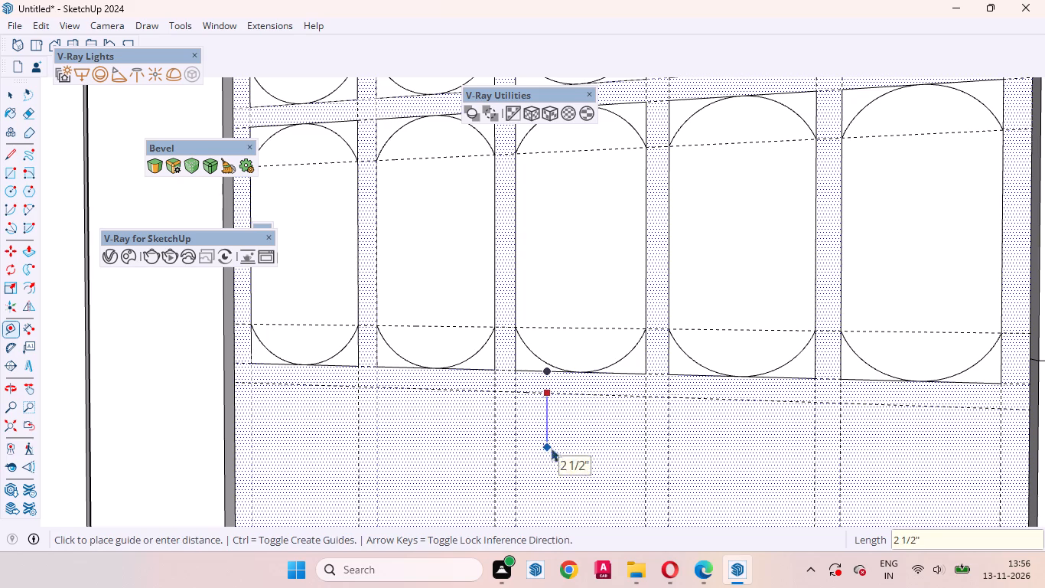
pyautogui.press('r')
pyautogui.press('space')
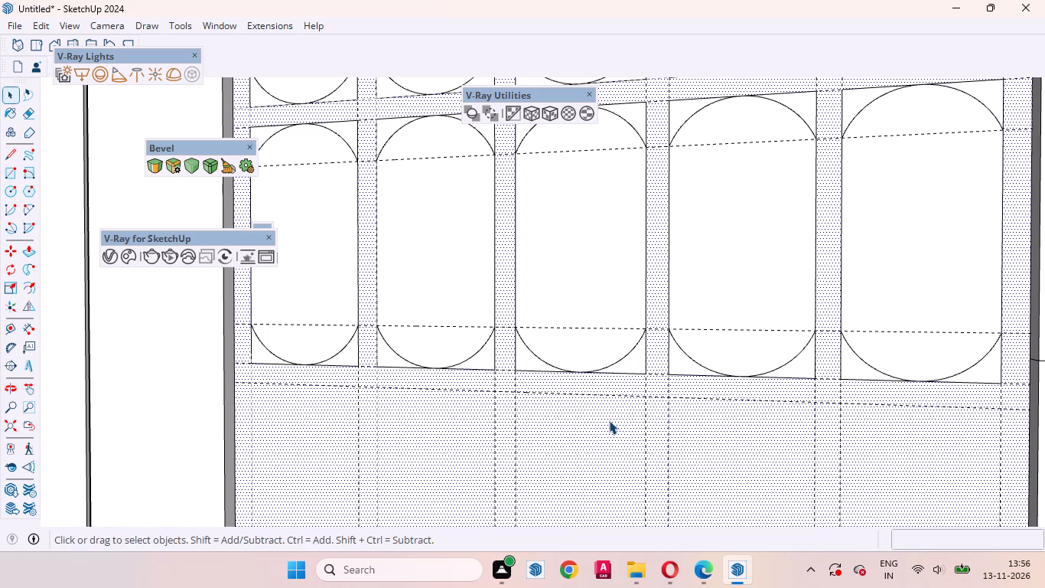
# Place a horizontal guide 12" below the guide under the second row, marking the height of a third row.
pyautogui.press('t')
pyautogui.click(622, 397)
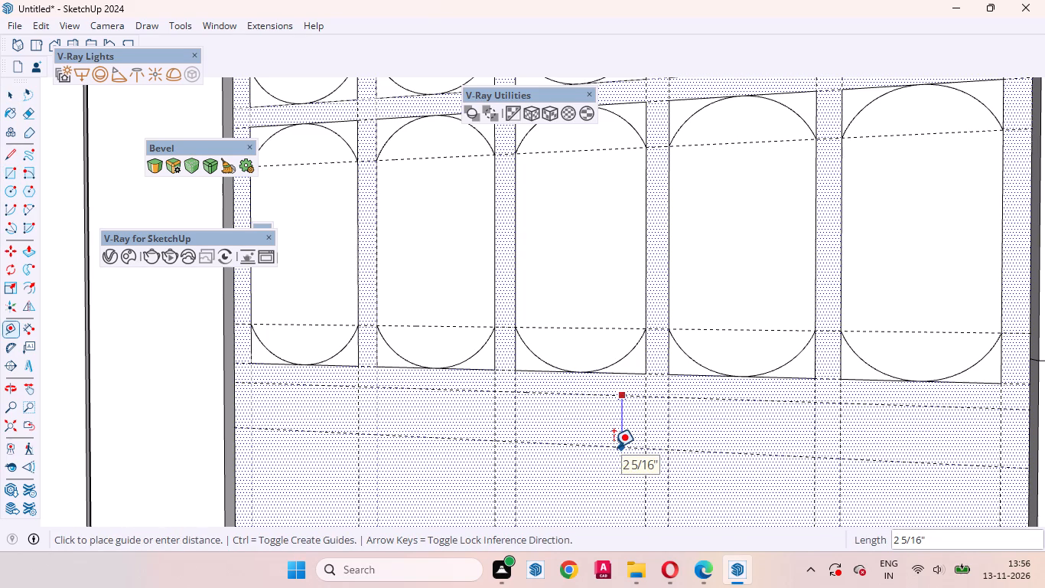
pyautogui.write('12')
pyautogui.press('Return')
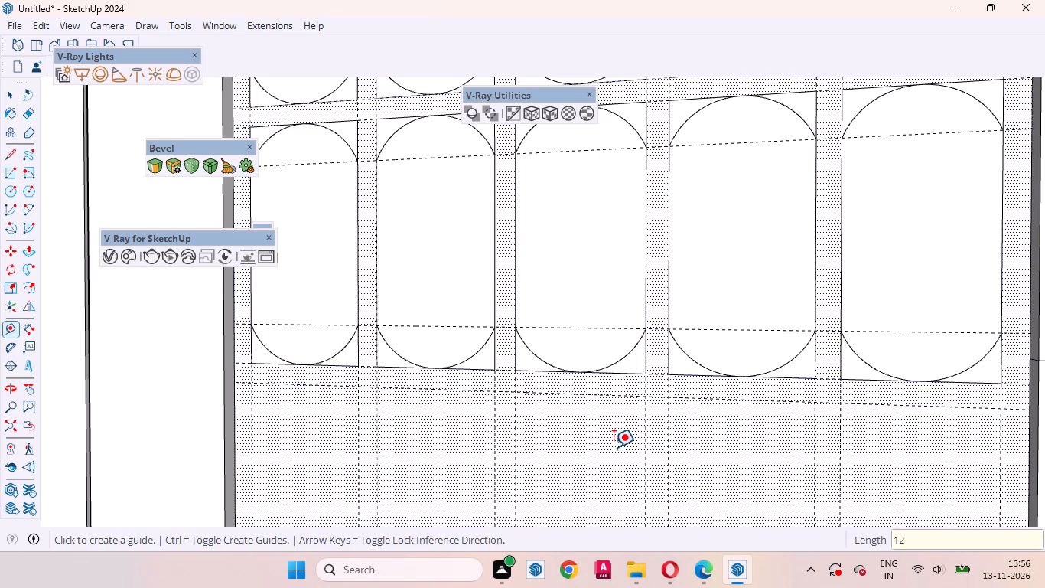
pyautogui.scroll(-14, 633, 438)
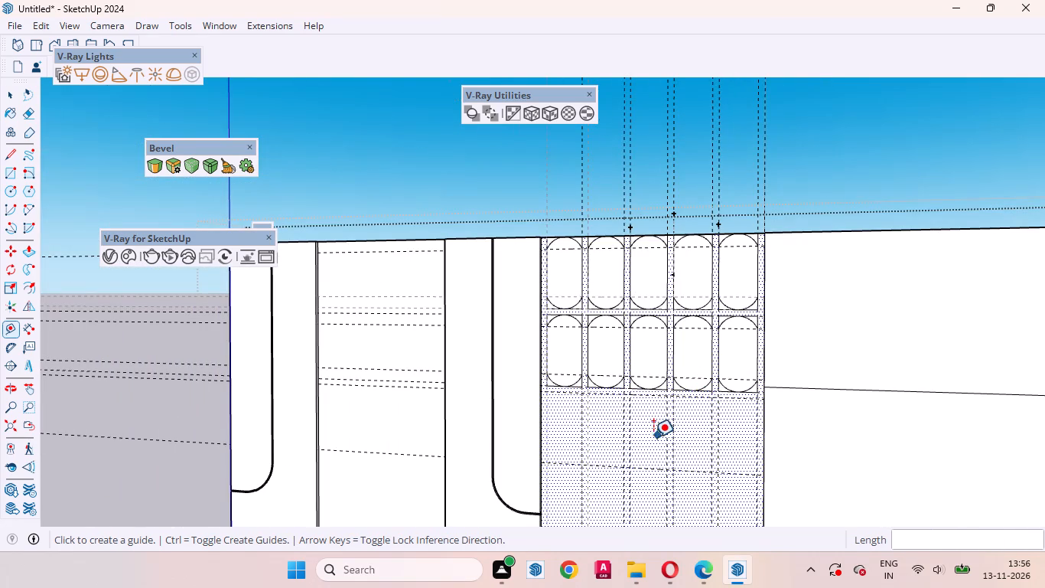
pyautogui.press('space')
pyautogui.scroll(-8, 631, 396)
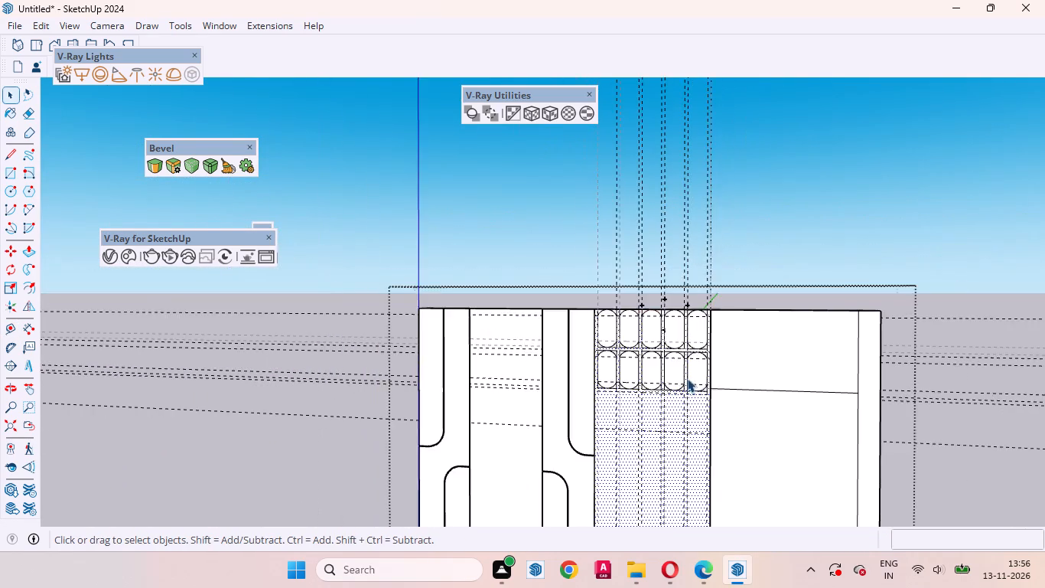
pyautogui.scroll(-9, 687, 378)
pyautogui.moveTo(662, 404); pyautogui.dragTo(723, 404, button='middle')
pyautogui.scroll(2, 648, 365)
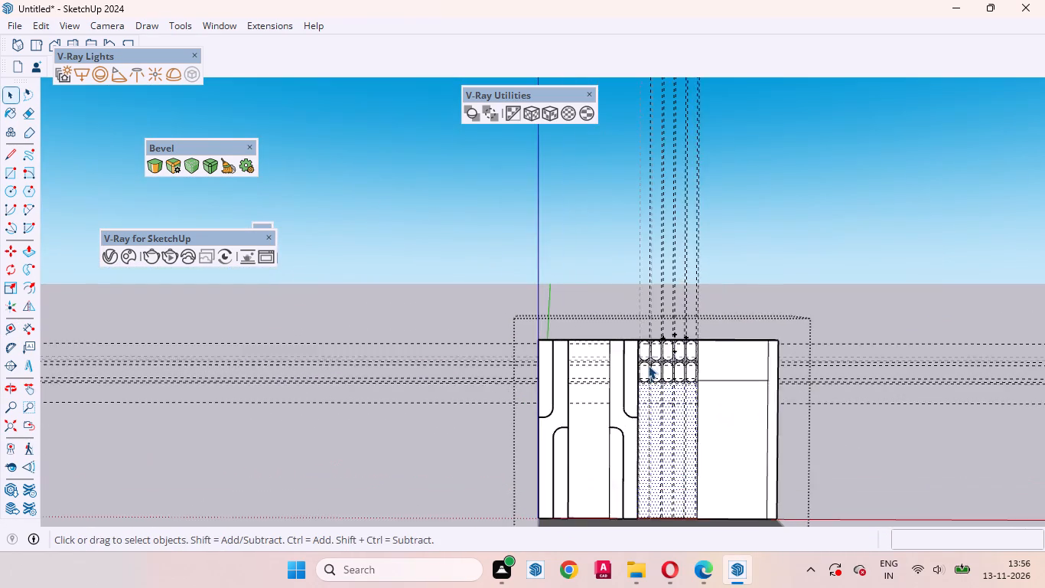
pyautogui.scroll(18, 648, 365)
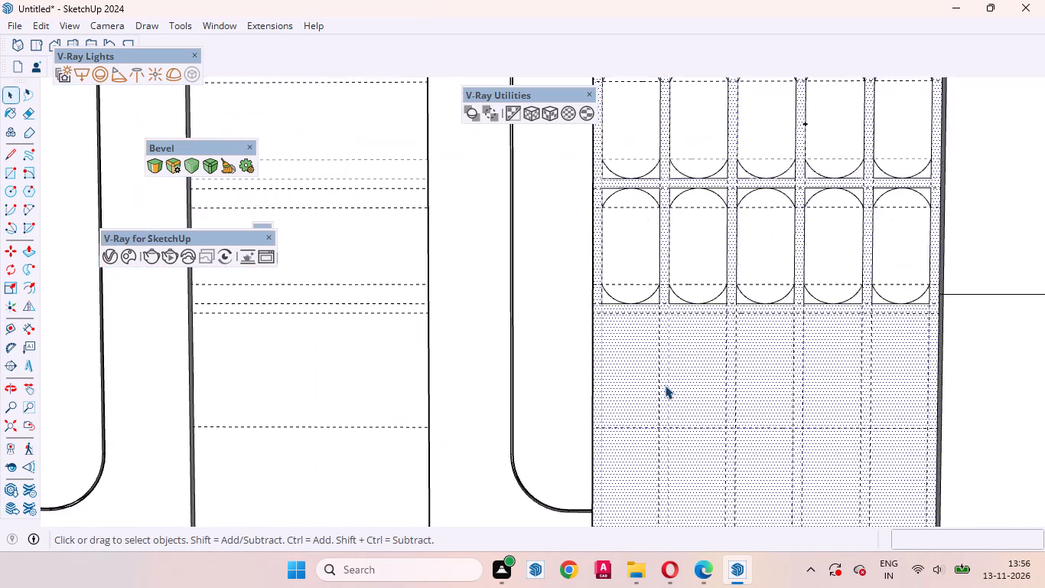
# Draw five rectangles, each about 6" by 1', between the guides beneath the second row to form the third row.
pyautogui.scroll(3, 665, 385)
pyautogui.press('r')
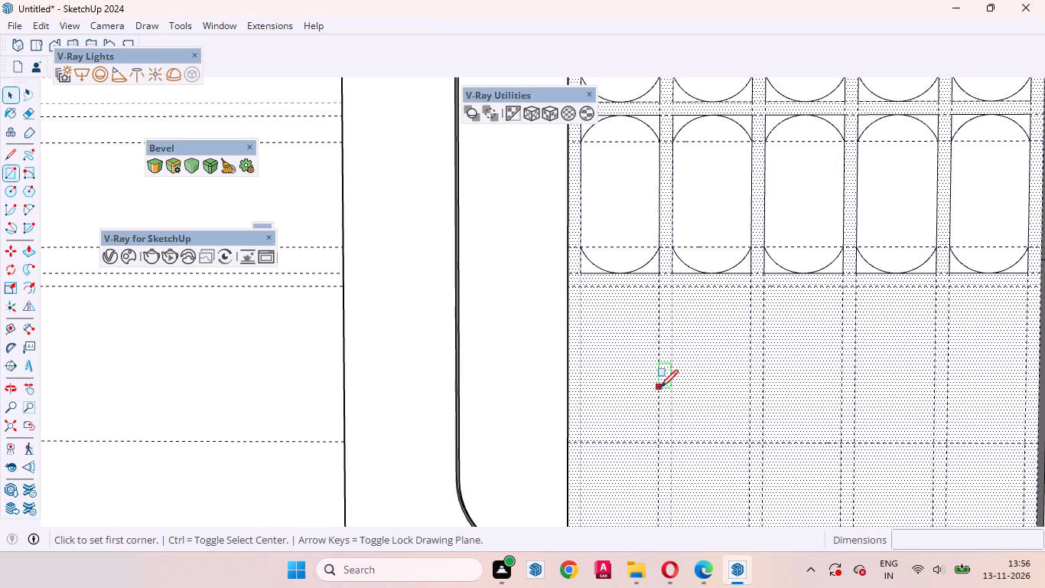
pyautogui.click(578, 444)
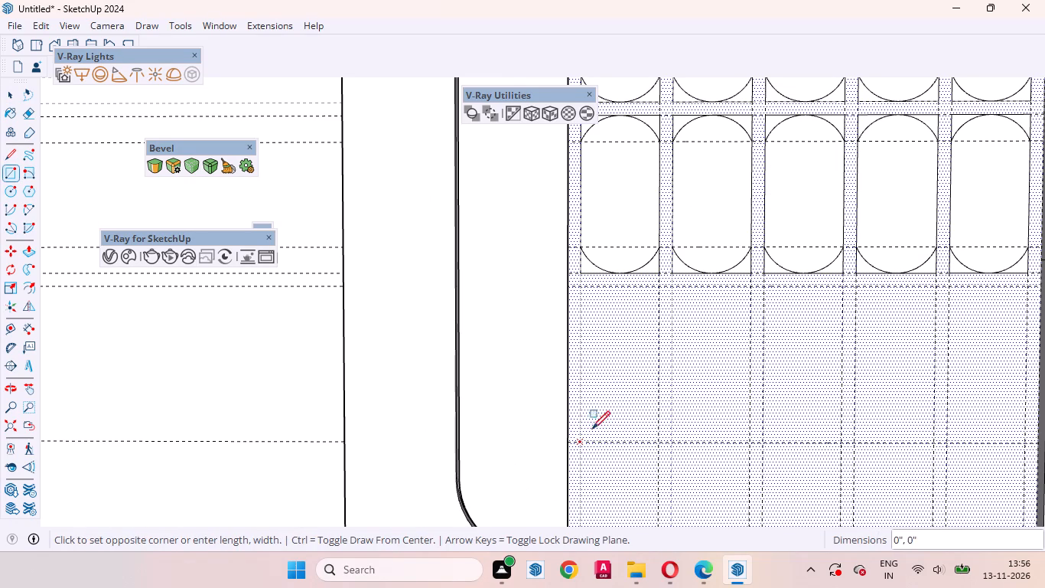
pyautogui.click(660, 288)
pyautogui.click(670, 440)
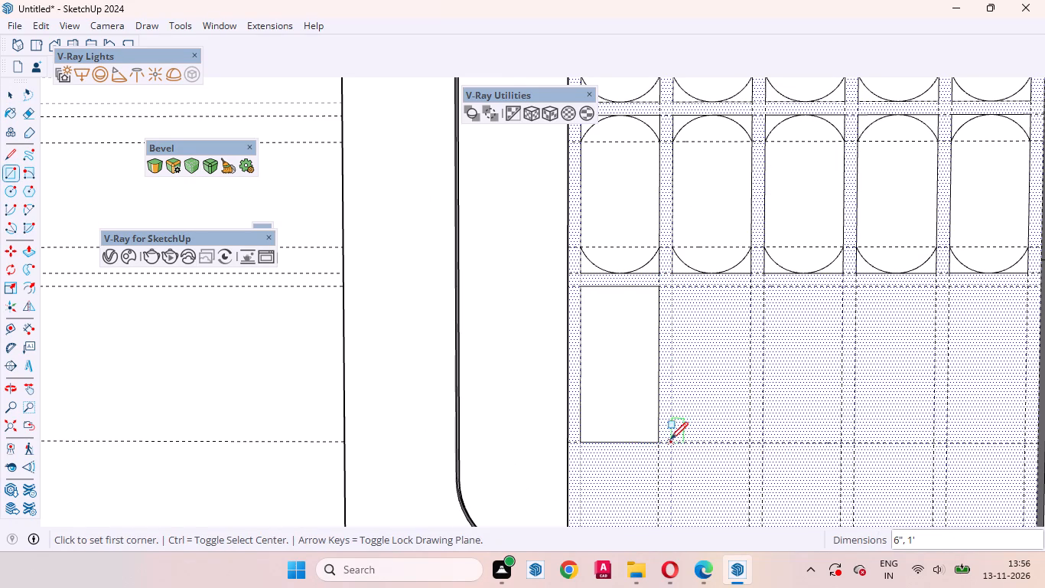
pyautogui.click(749, 287)
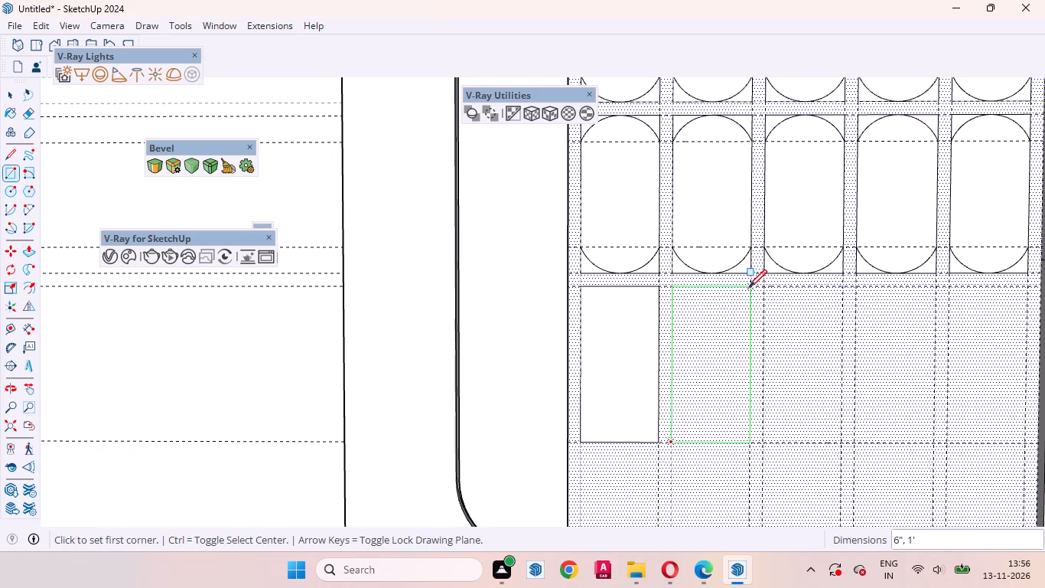
pyautogui.click(764, 440)
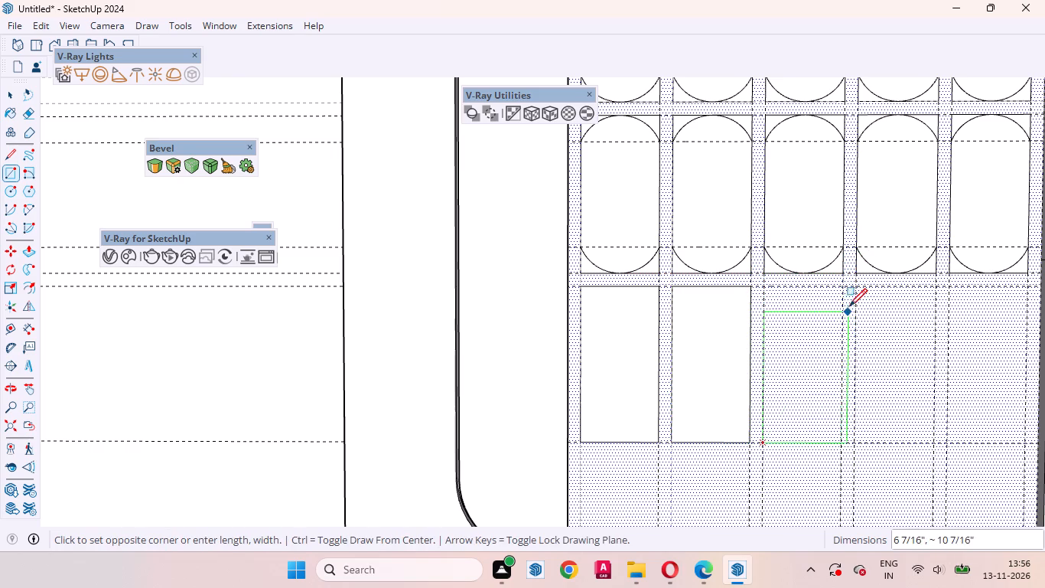
pyautogui.click(844, 289)
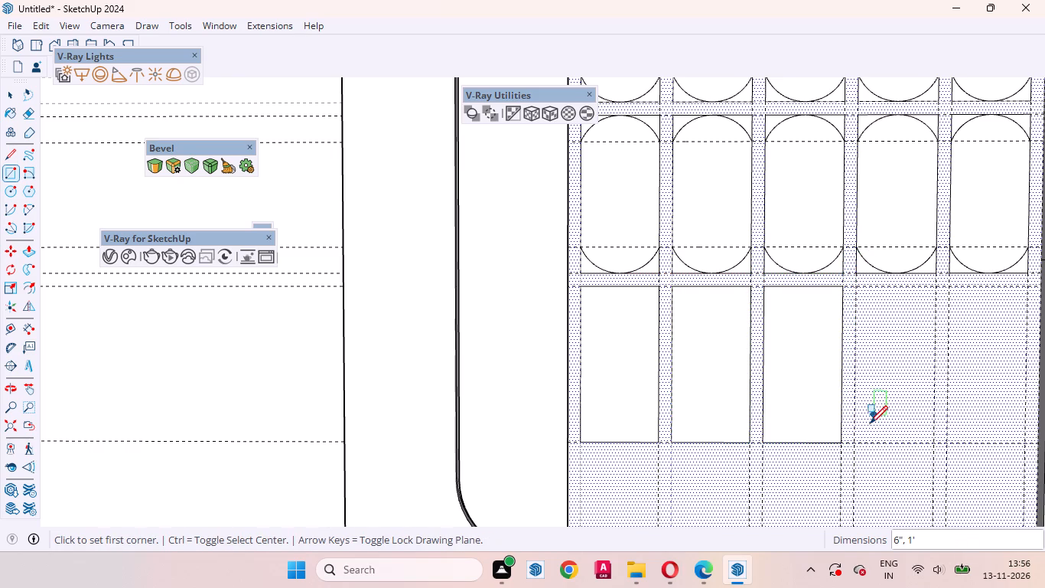
pyautogui.click(856, 441)
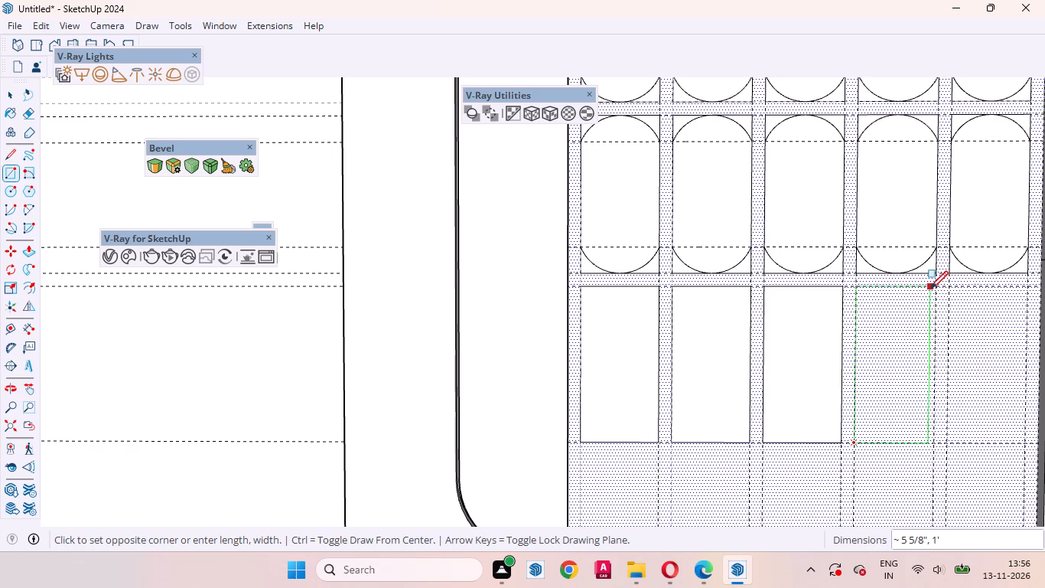
pyautogui.click(936, 287)
pyautogui.scroll(-6, 428, 311)
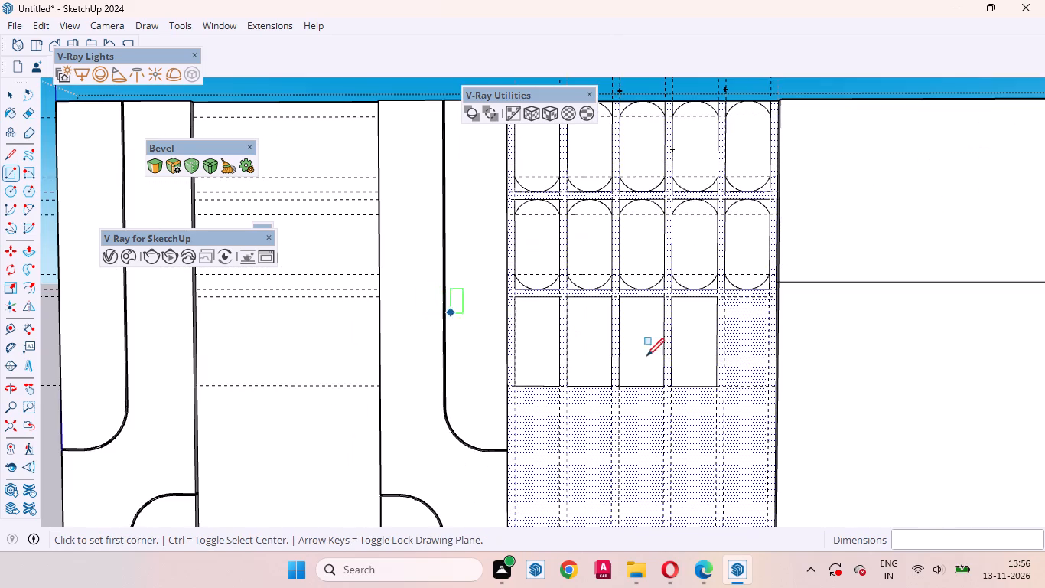
pyautogui.click(728, 384)
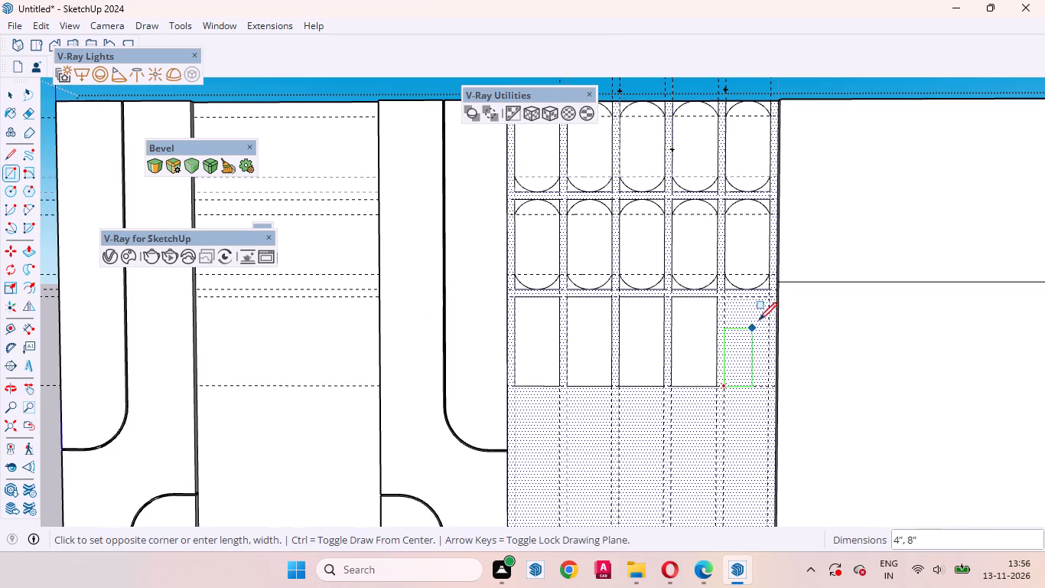
pyautogui.click(768, 299)
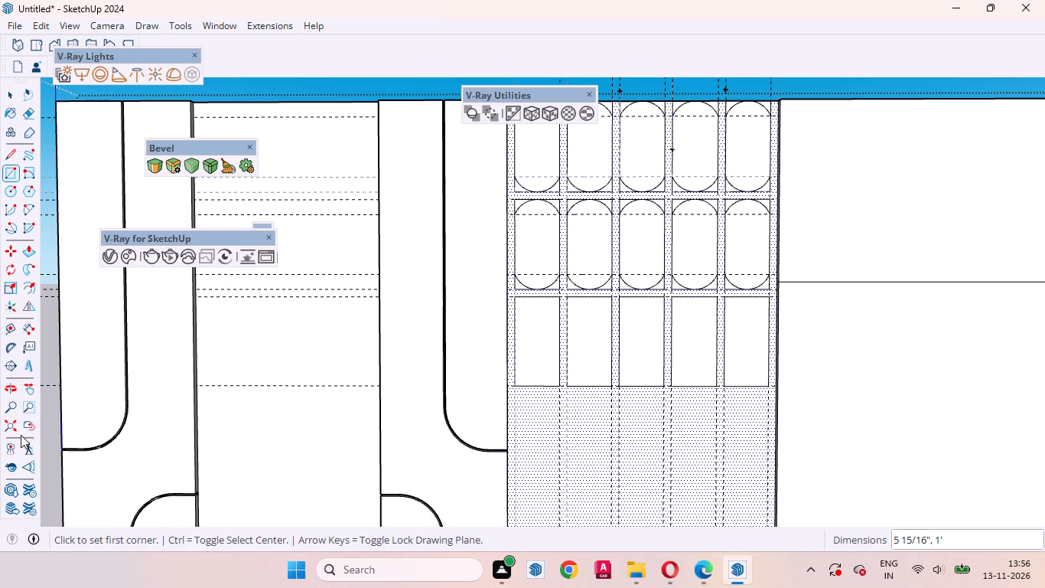
# Place a horizontal guide 2" below the top edge of the third-row rectangles.
pyautogui.click(16, 328)
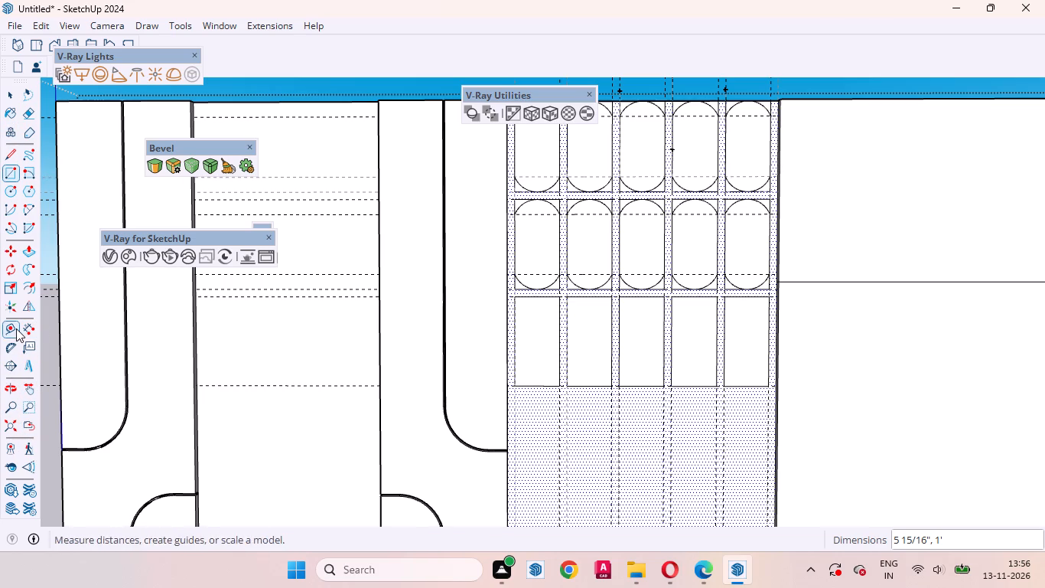
pyautogui.scroll(11, 545, 320)
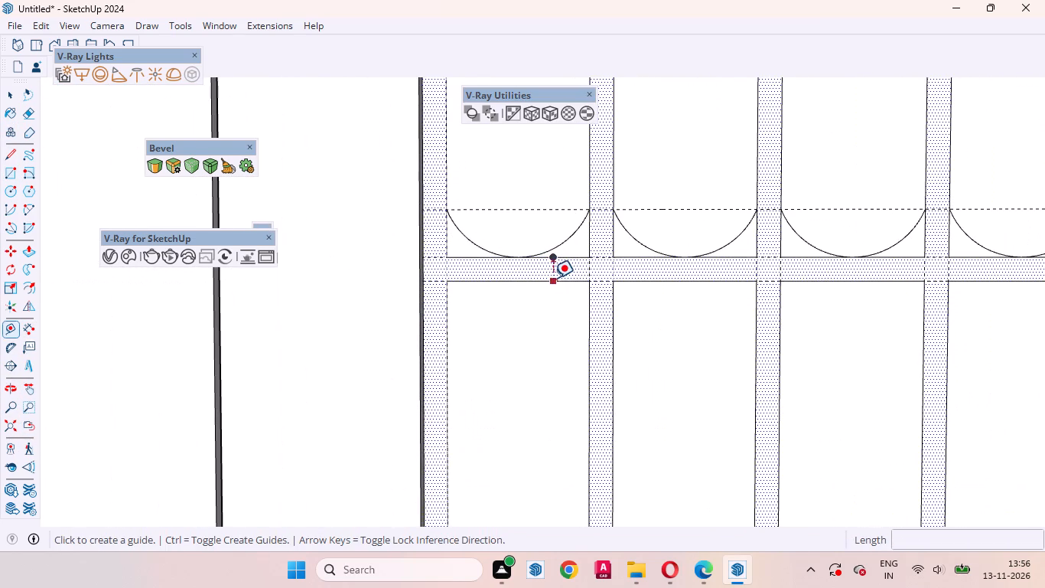
pyautogui.click(566, 282)
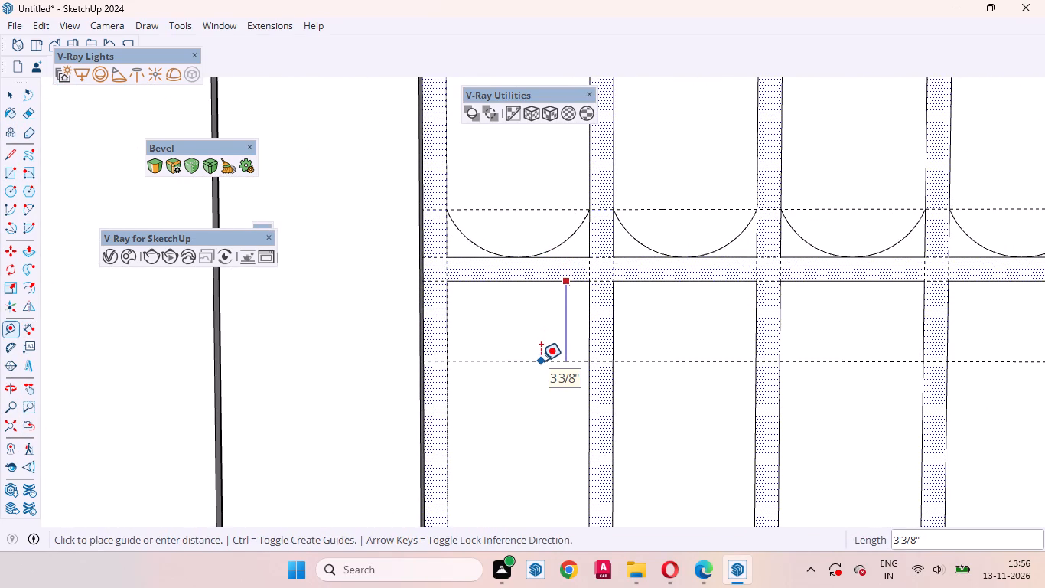
pyautogui.press('2')
pyautogui.press('Return')
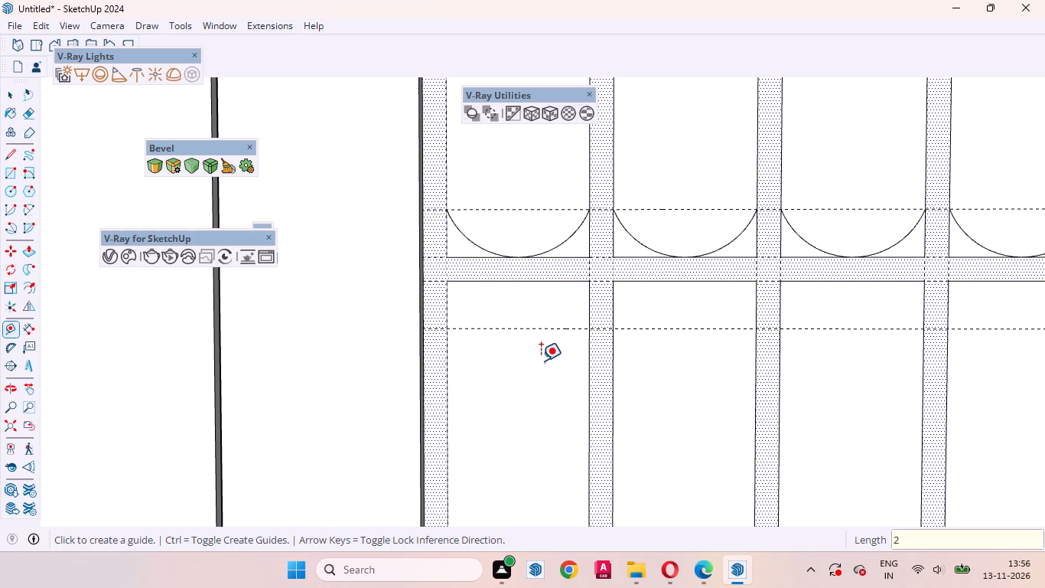
# Place a horizontal guide 2" above the bottom edge of the third-row rectangles.
pyautogui.scroll(-4, 454, 219)
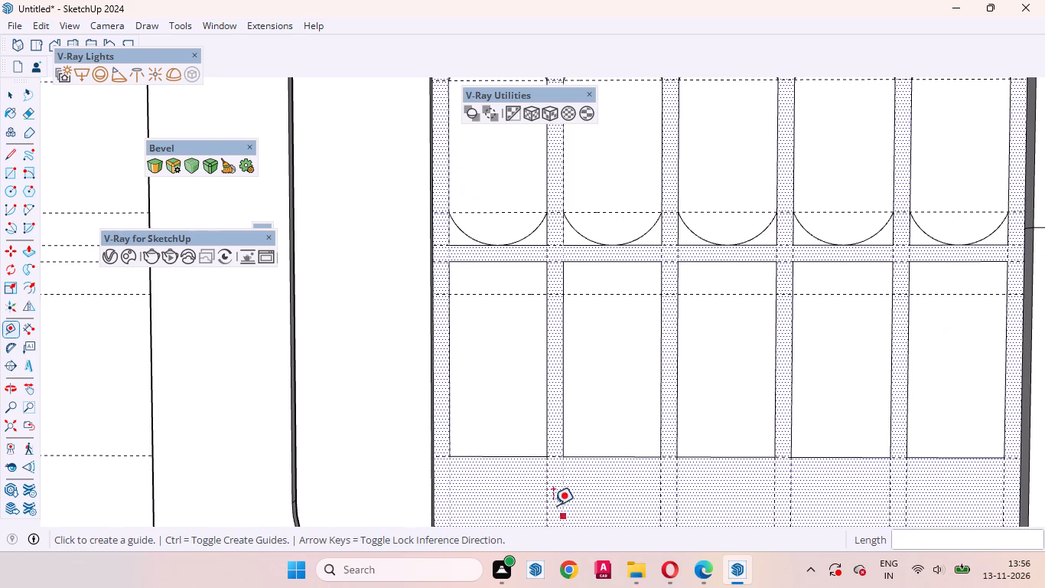
pyautogui.click(517, 453)
pyautogui.press('space')
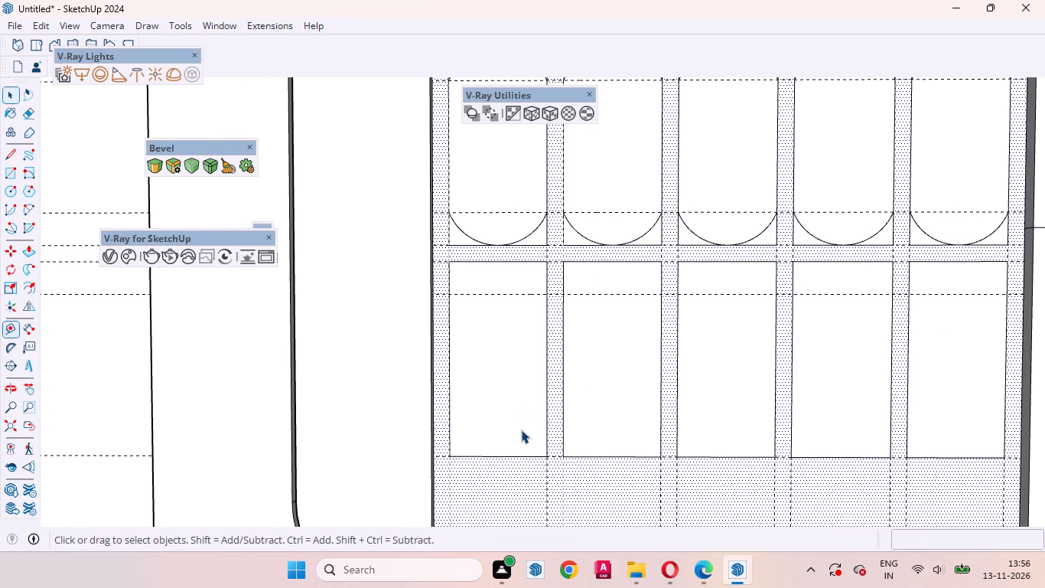
pyautogui.write('t')
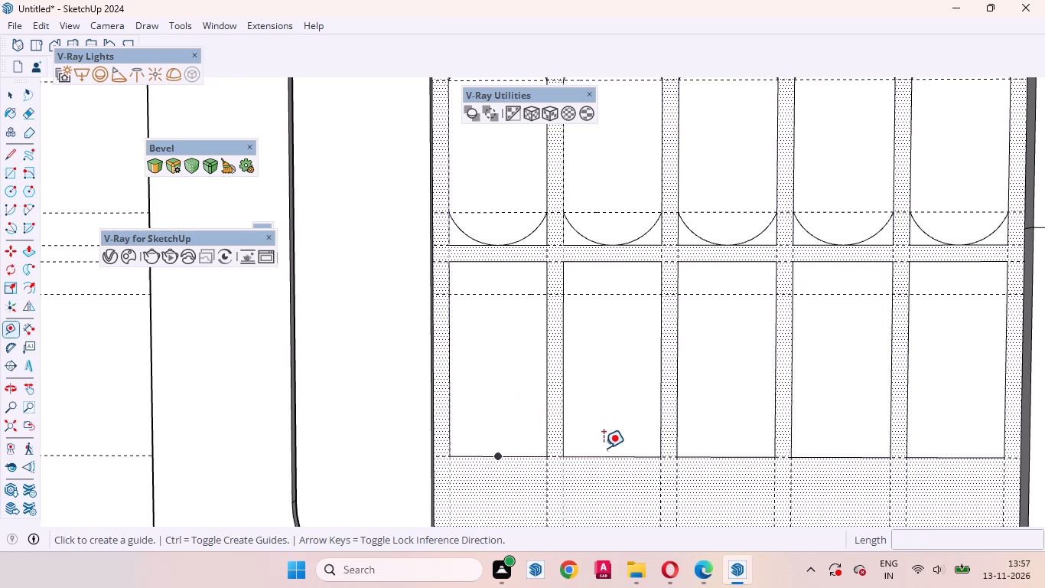
pyautogui.click(590, 456)
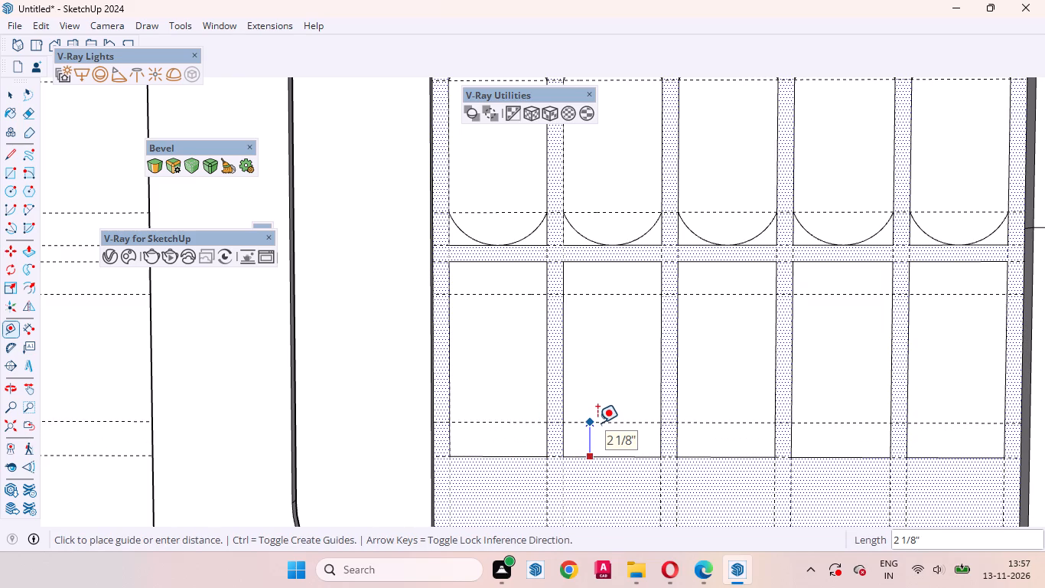
pyautogui.press('2')
pyautogui.press('Return')
pyautogui.press('space')
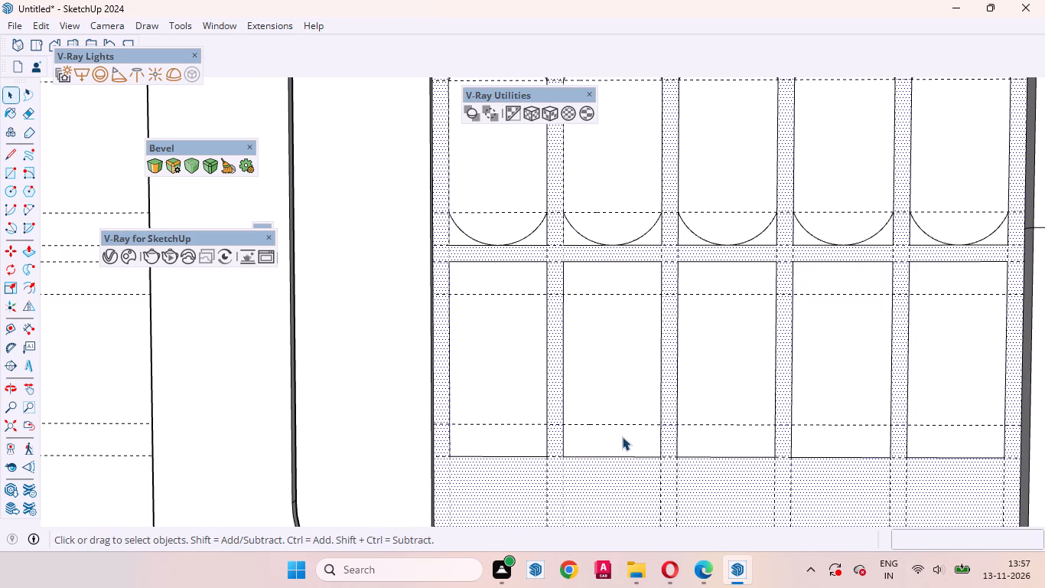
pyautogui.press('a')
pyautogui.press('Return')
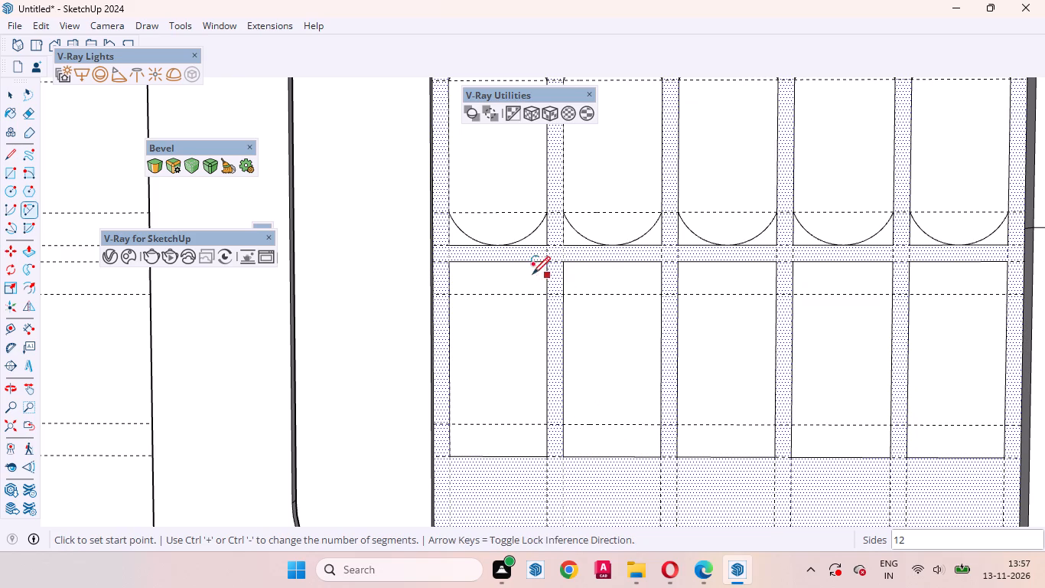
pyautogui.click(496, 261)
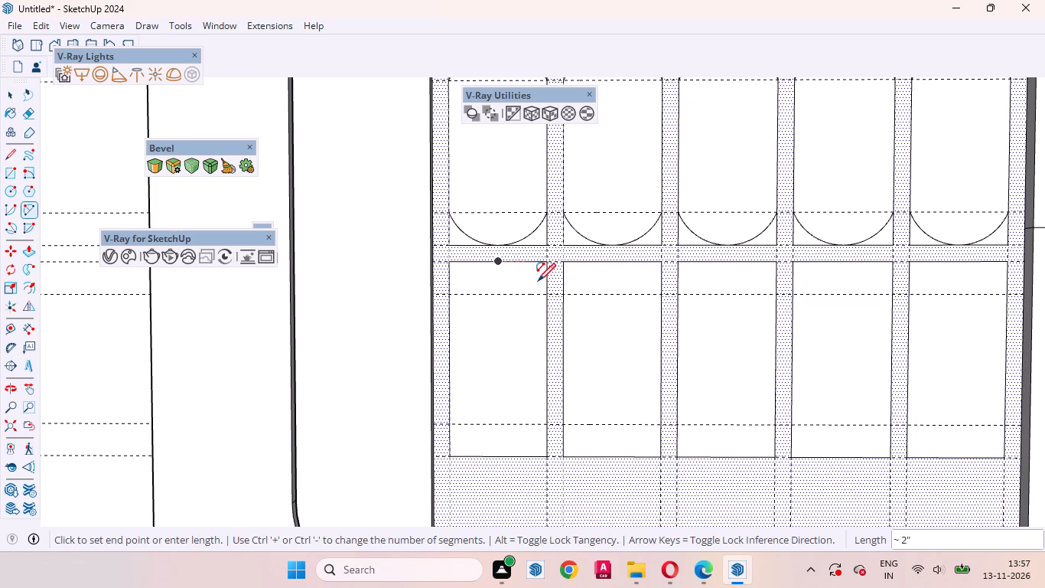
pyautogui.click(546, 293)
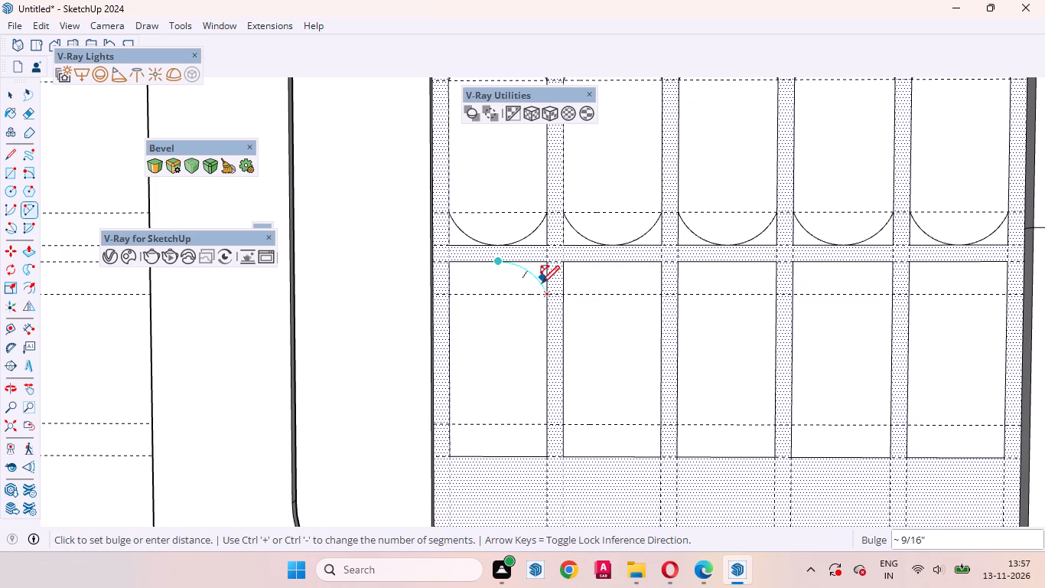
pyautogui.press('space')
# Round the first third-row rectangle's bottom with two tangent arcs, about 3 5/8" long, from its bottom midpoint to where the guide meets its sides.
pyautogui.write('a')
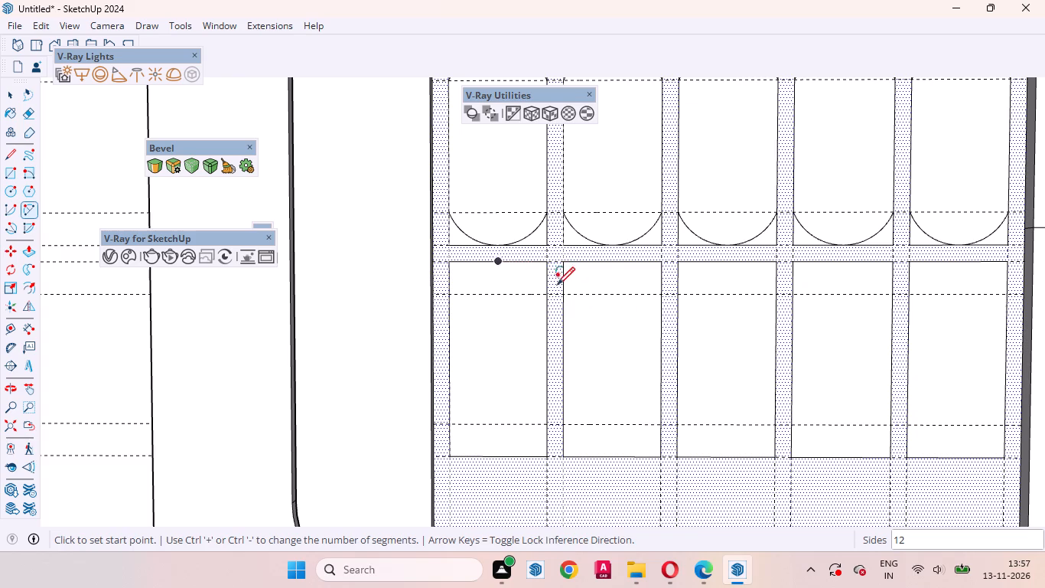
pyautogui.scroll(2, 575, 271)
pyautogui.moveTo(624, 342); pyautogui.dragTo(587, 304, button='middle')
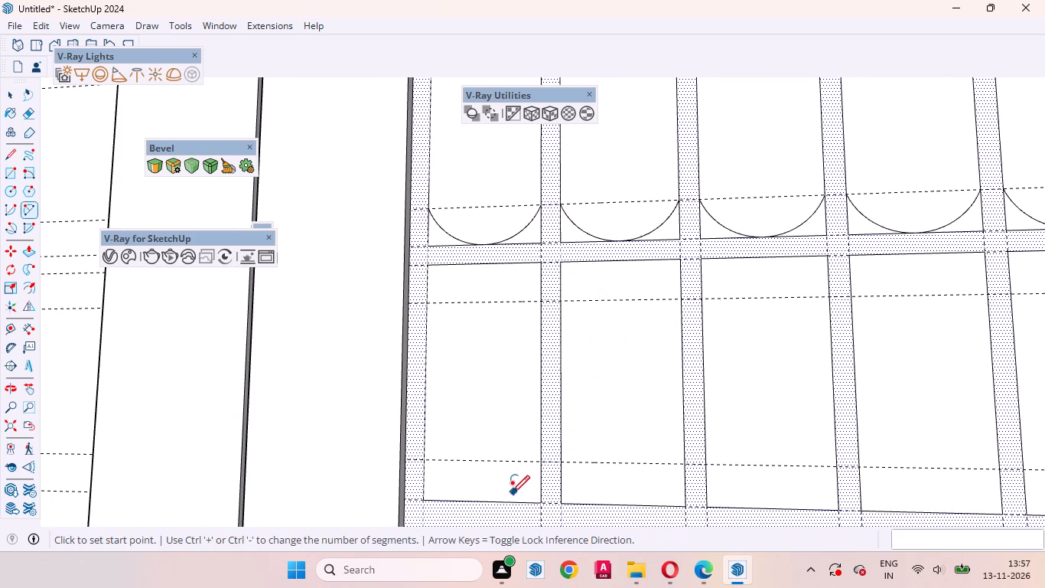
pyautogui.click(482, 503)
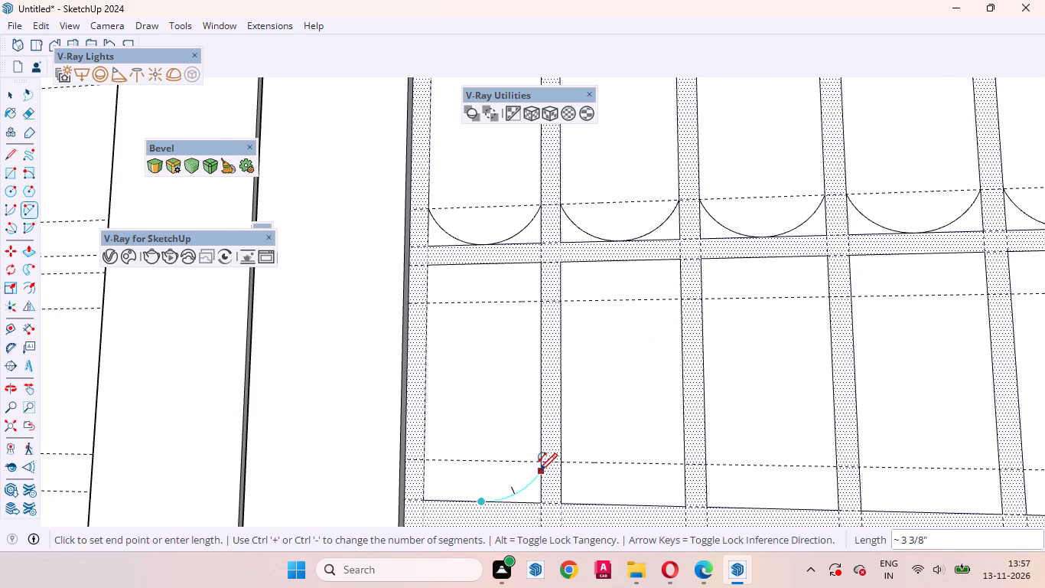
pyautogui.doubleClick(540, 462)
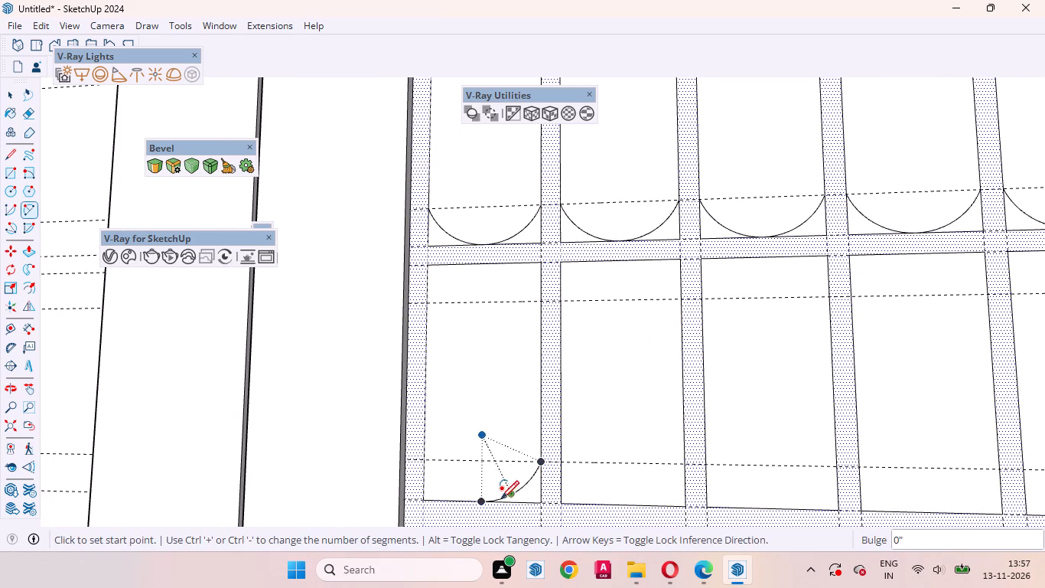
pyautogui.click(481, 502)
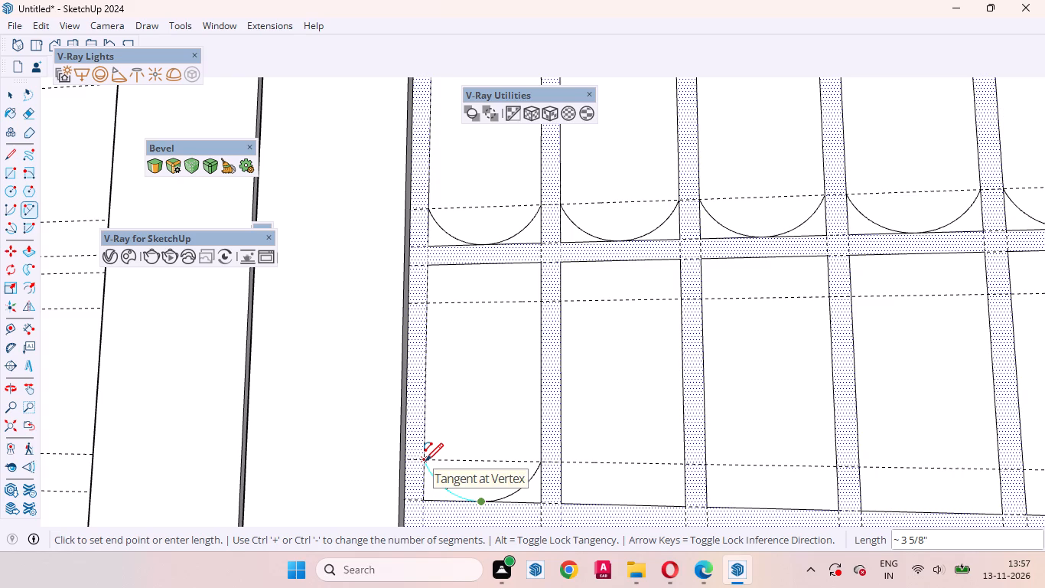
pyautogui.doubleClick(425, 461)
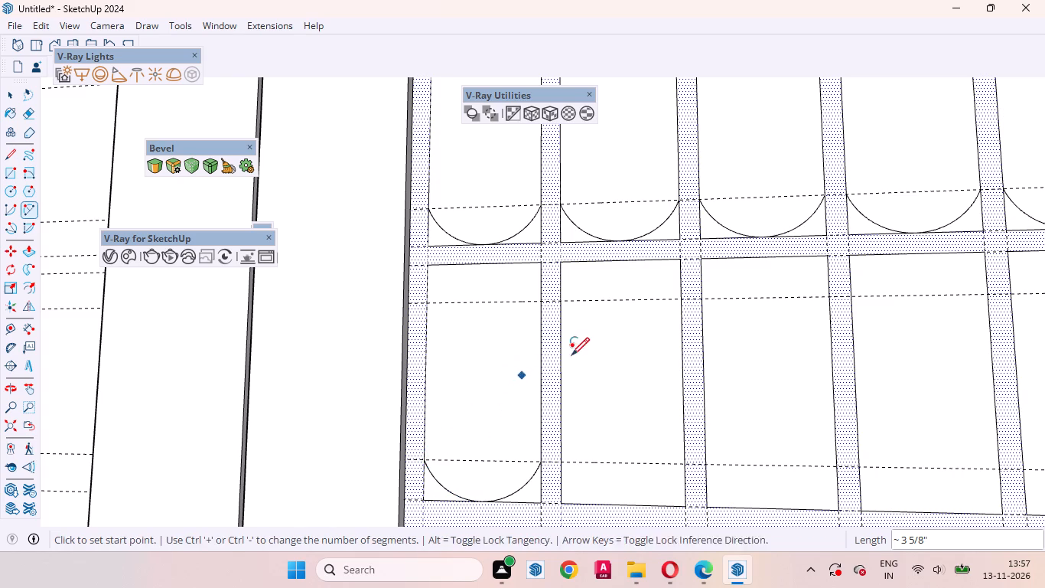
# Round the first third-row rectangle's top with two tangent arcs from its top midpoint to where the upper guide meets its sides.
pyautogui.click(485, 263)
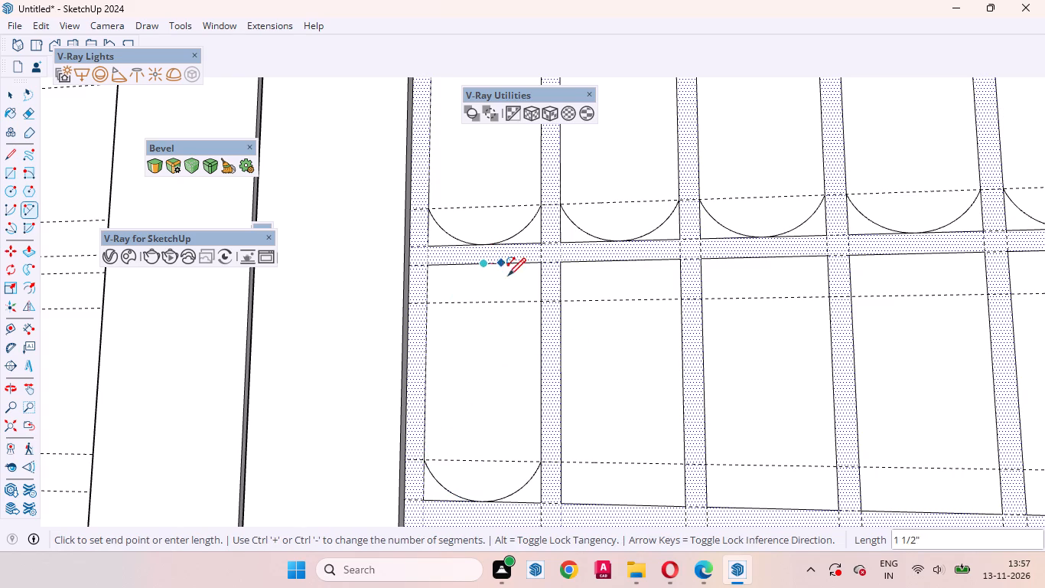
pyautogui.doubleClick(539, 302)
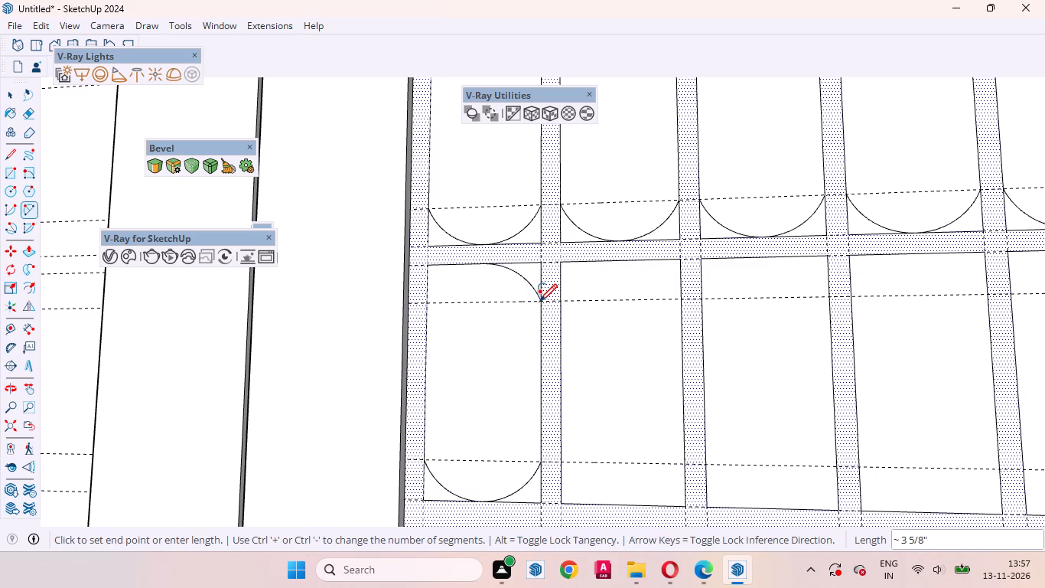
pyautogui.click(486, 263)
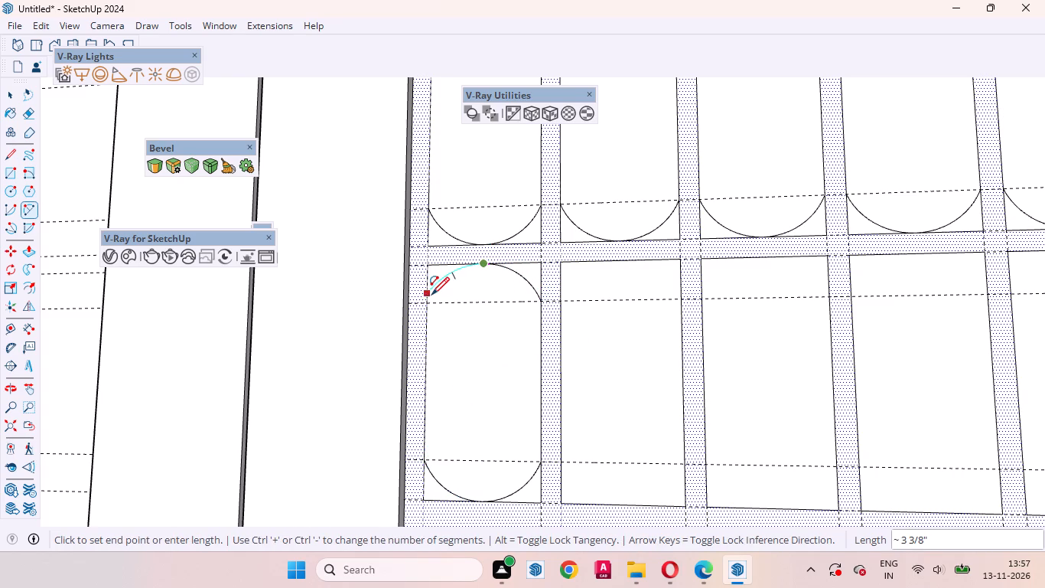
pyautogui.doubleClick(430, 301)
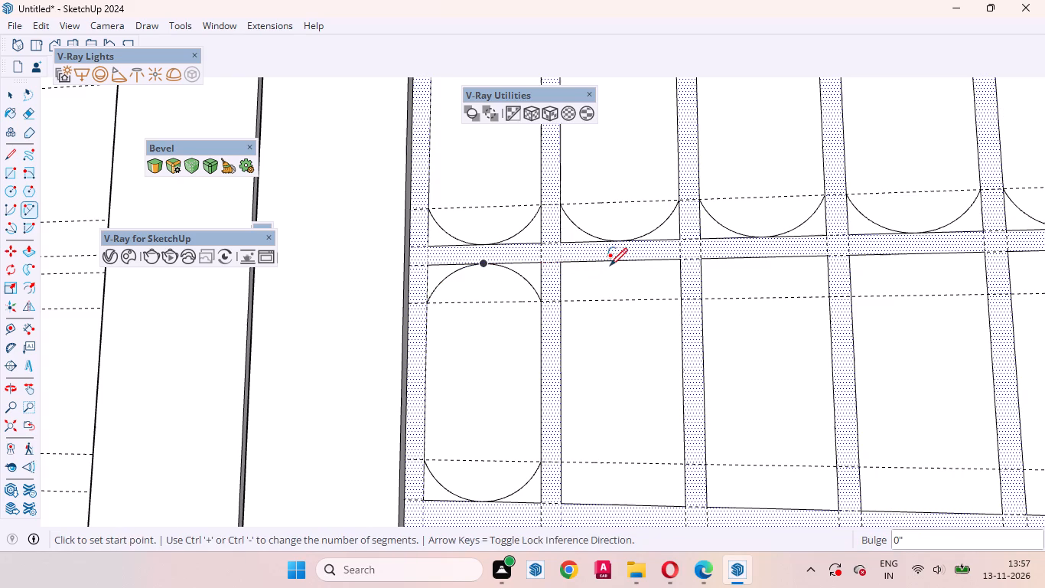
# Round the top and bottom of the second third-row rectangle with tangent arcs, about 3 5/8" long, from edge midpoints to guide intersections.
pyautogui.click(619, 263)
pyautogui.doubleClick(682, 299)
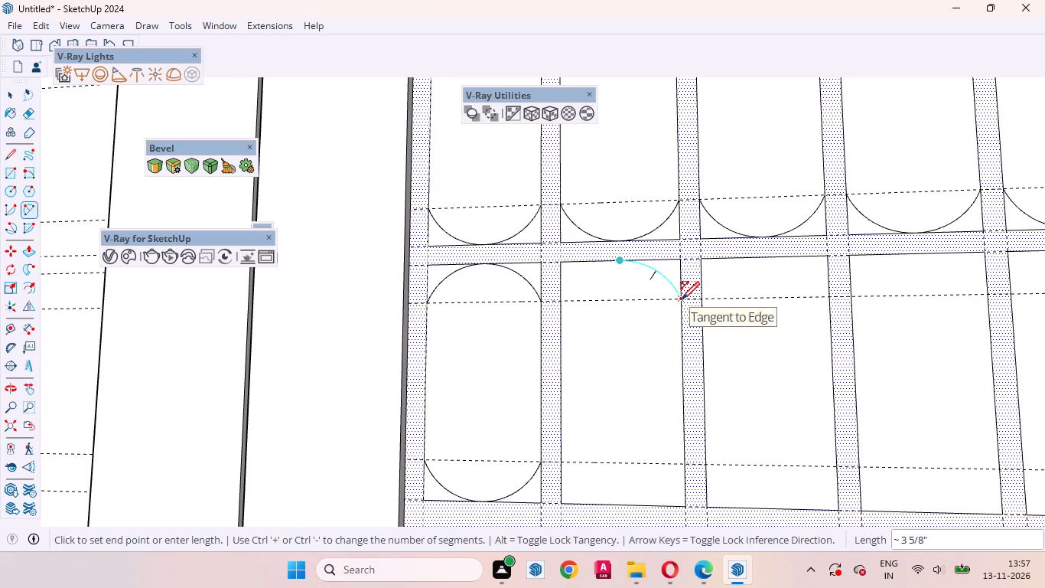
pyautogui.click(625, 505)
pyautogui.doubleClick(559, 463)
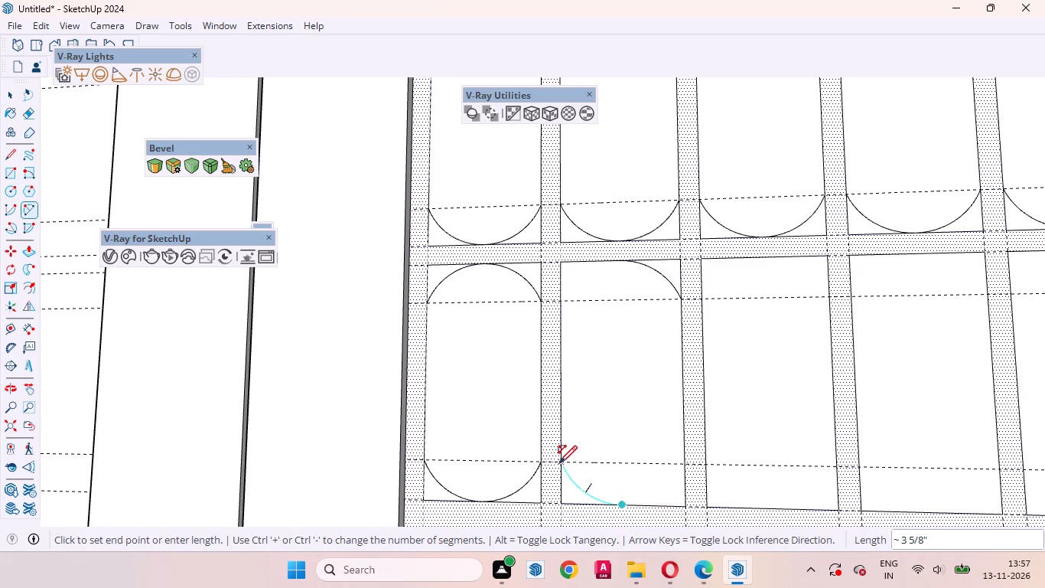
pyautogui.click(623, 507)
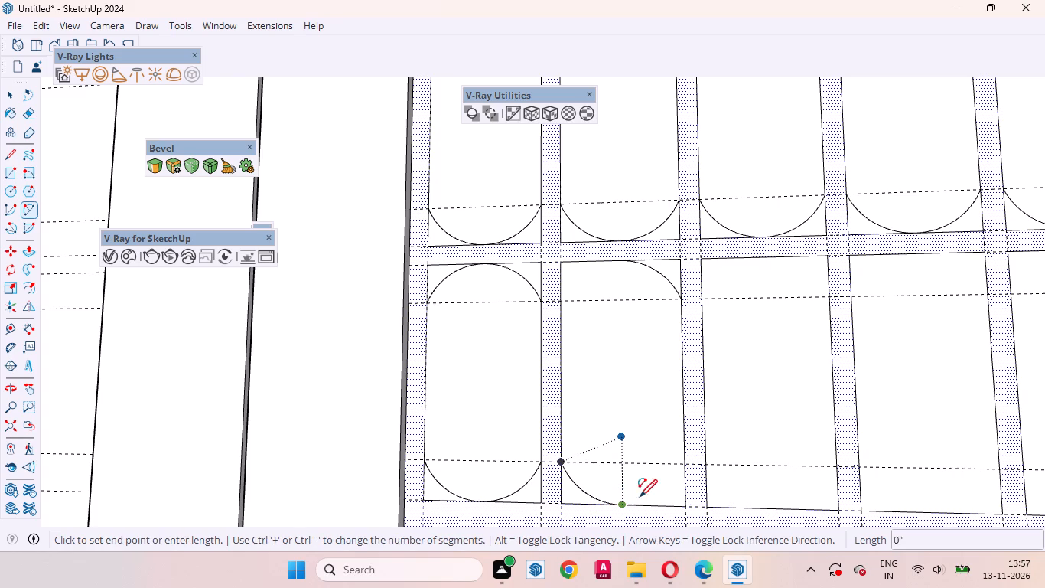
pyautogui.doubleClick(682, 467)
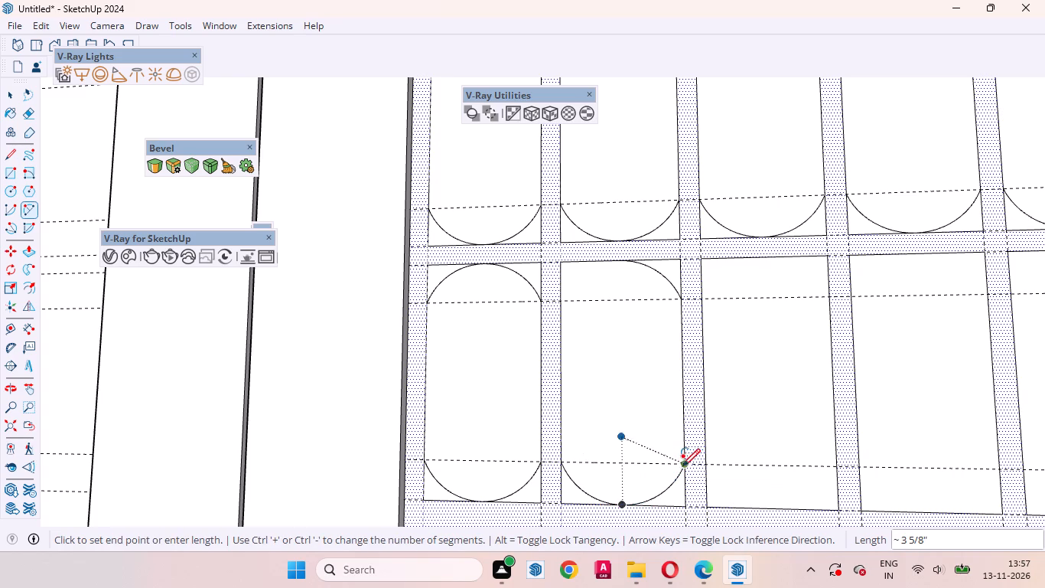
pyautogui.click(617, 263)
pyautogui.doubleClick(562, 299)
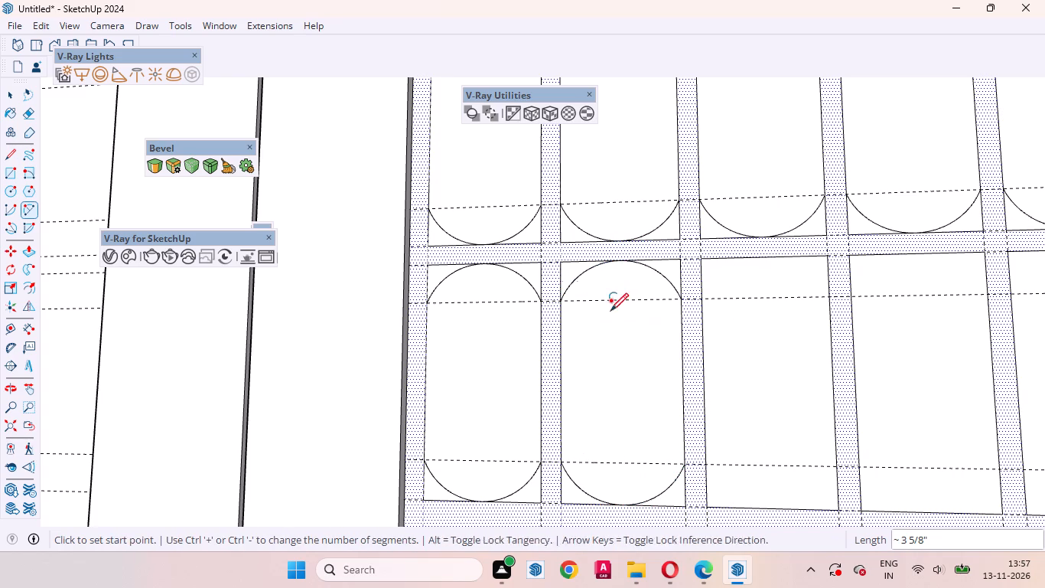
# Round the bottom and top of the third rectangle in the third row with paired tangent arcs, about 3 5/8" long, ending at the guides.
pyautogui.scroll(-14, 727, 310)
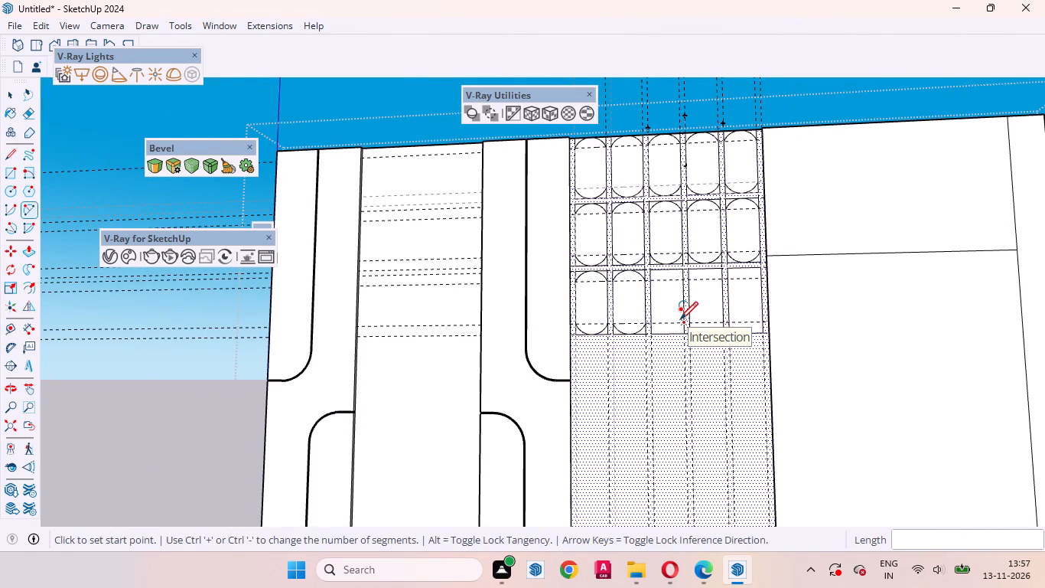
pyautogui.scroll(3, 683, 322)
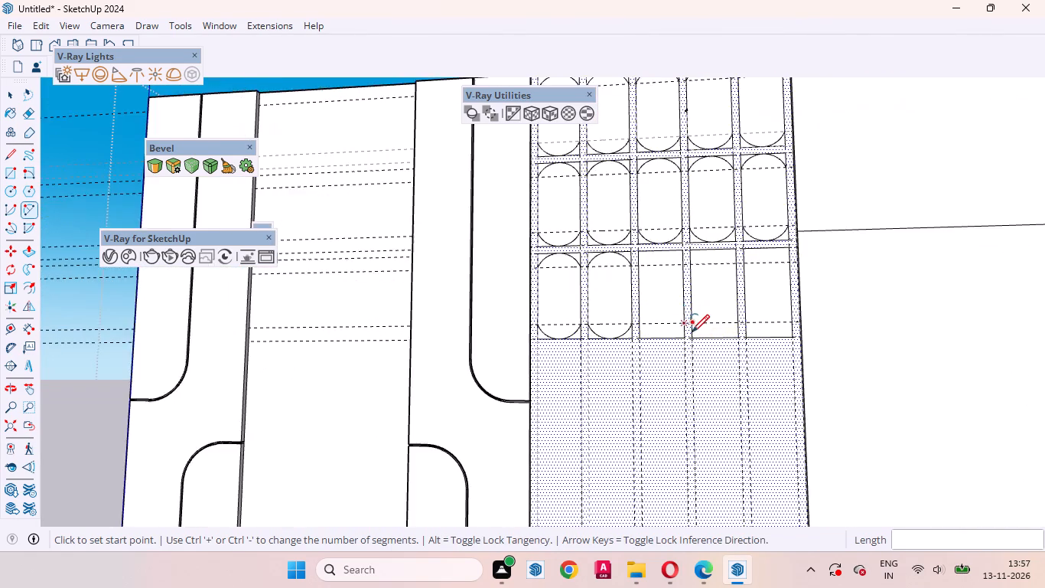
pyautogui.scroll(2, 693, 334)
pyautogui.click(651, 338)
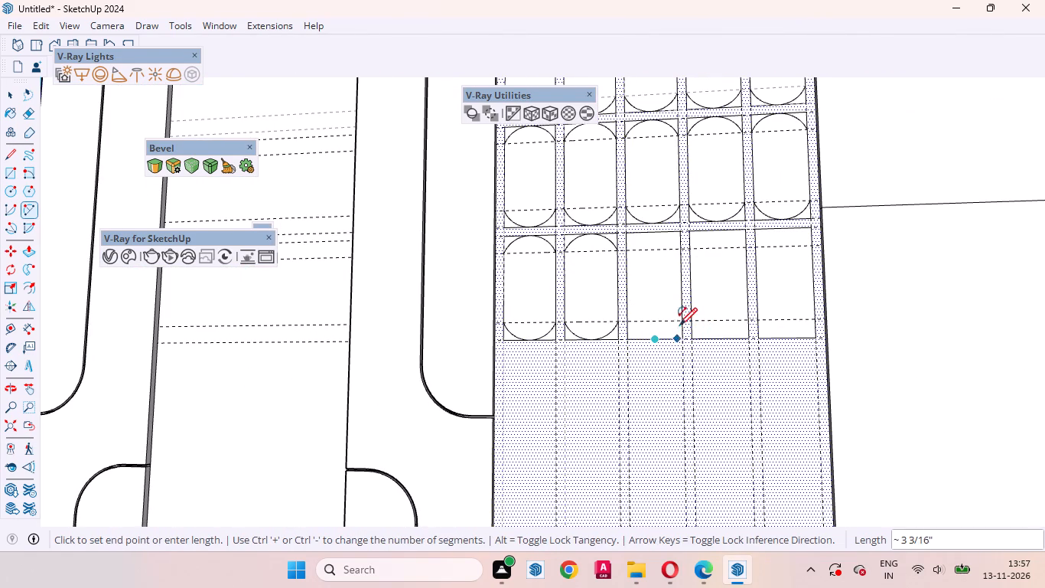
pyautogui.doubleClick(682, 318)
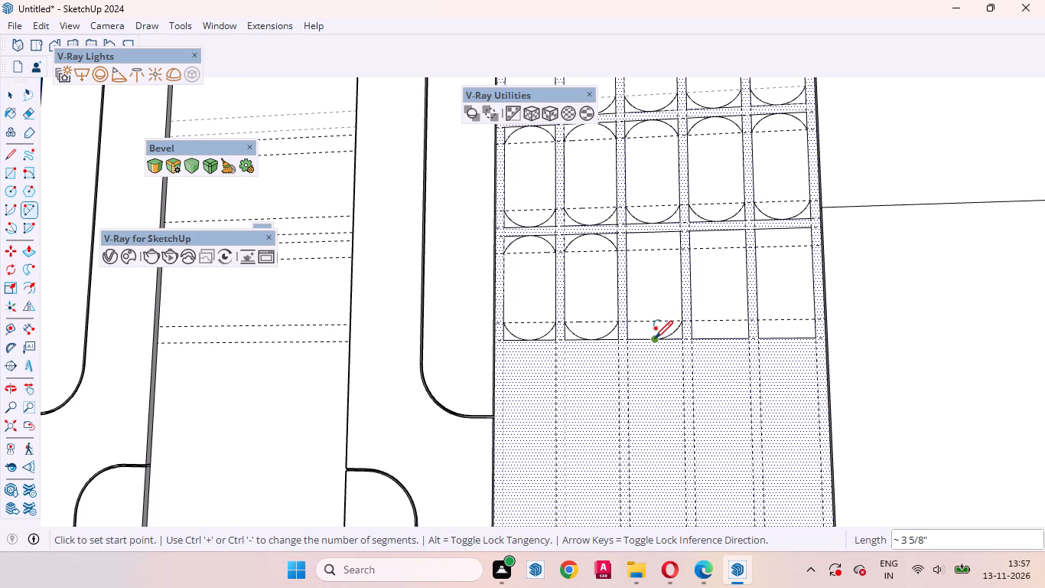
pyautogui.click(655, 338)
pyautogui.doubleClick(628, 319)
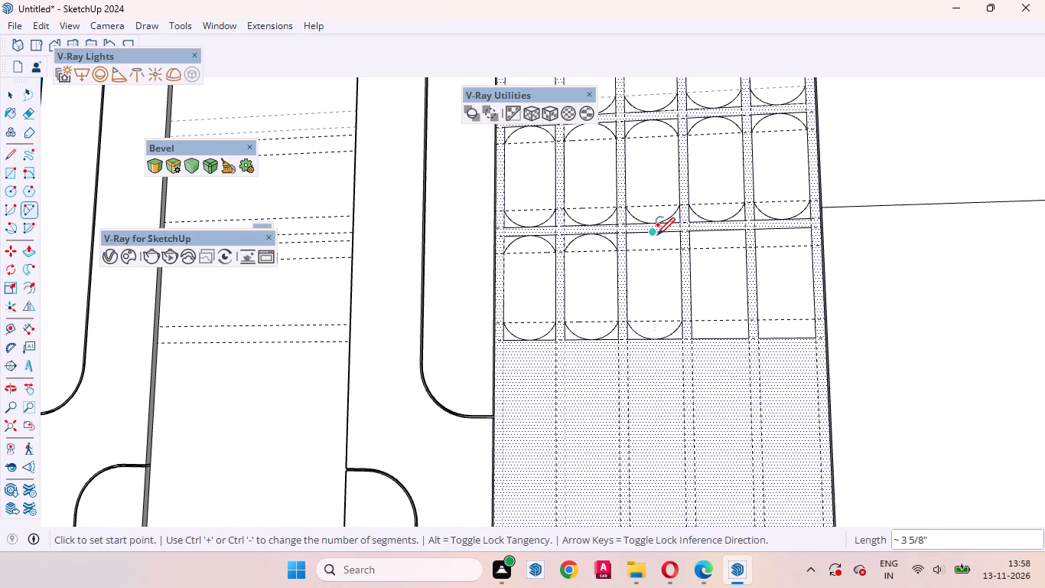
pyautogui.click(651, 233)
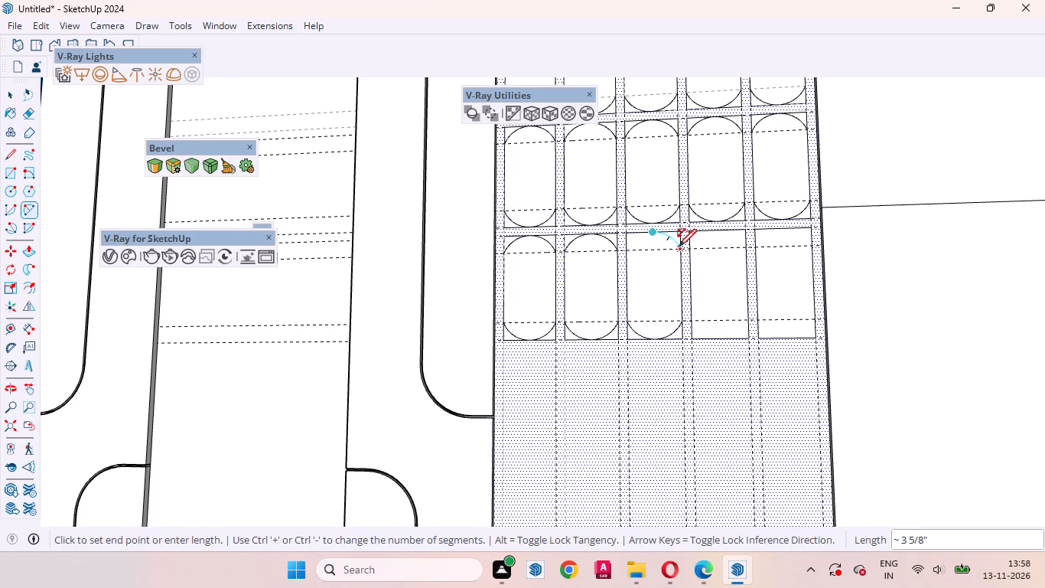
pyautogui.doubleClick(679, 247)
pyautogui.scroll(6, 648, 213)
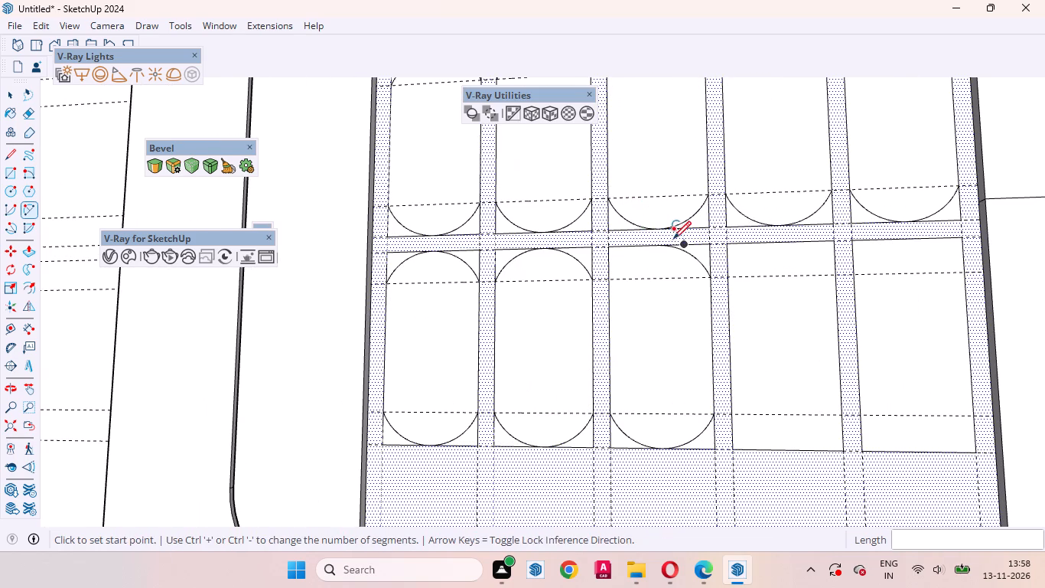
pyautogui.click(659, 245)
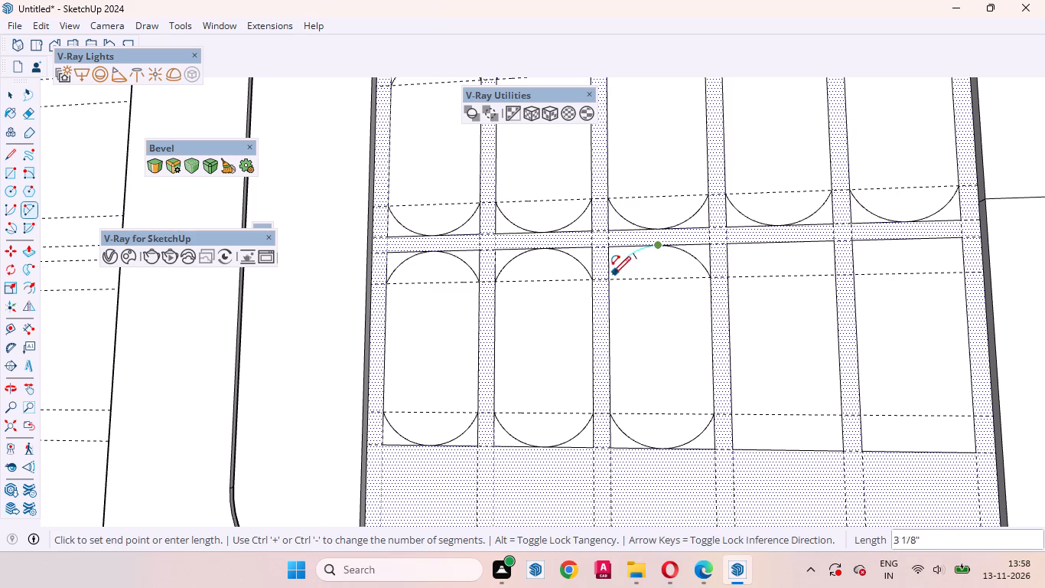
pyautogui.doubleClick(610, 277)
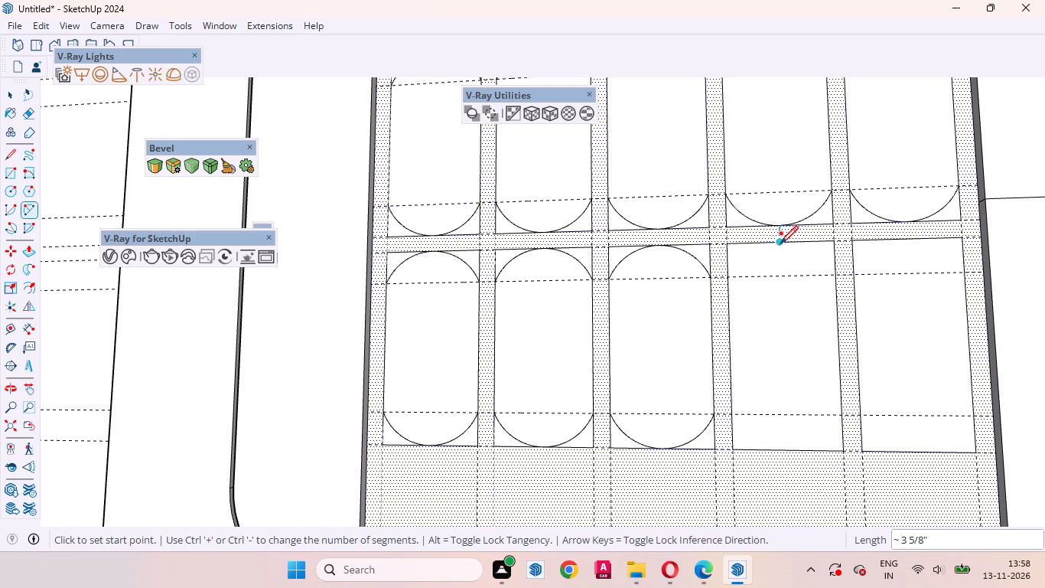
# Round the top and bottom of the fourth third-row rectangle with tangent arcs, about 3 5/8" long, from edge midpoints to guide intersections.
pyautogui.click(780, 243)
pyautogui.doubleClick(834, 275)
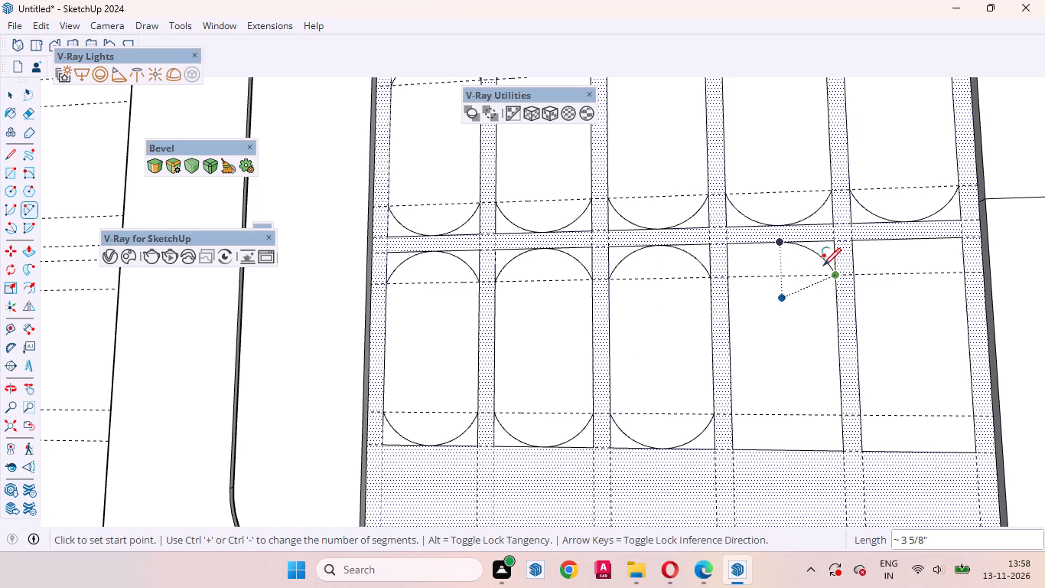
pyautogui.click(778, 243)
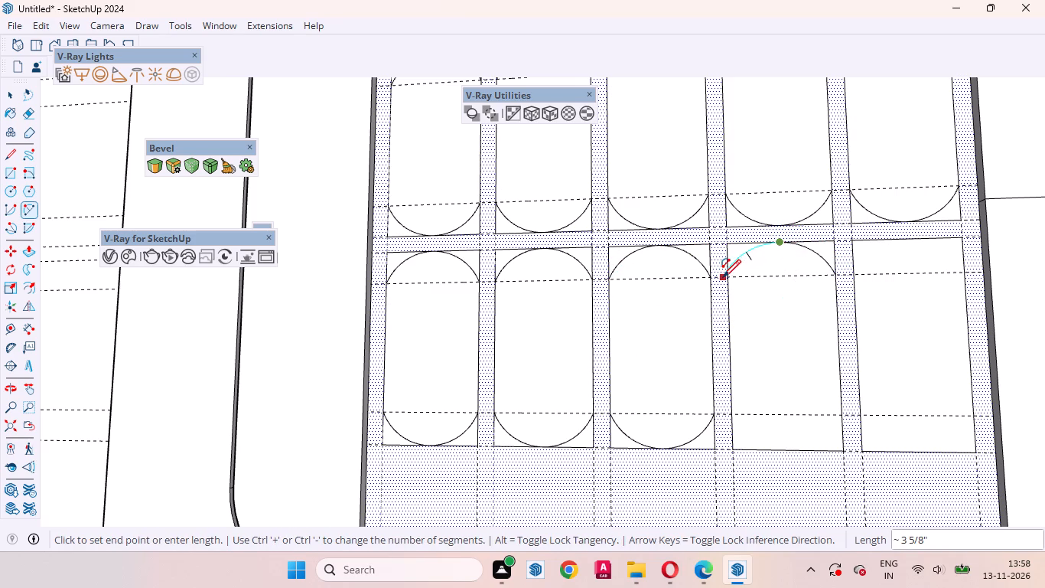
pyautogui.doubleClick(728, 276)
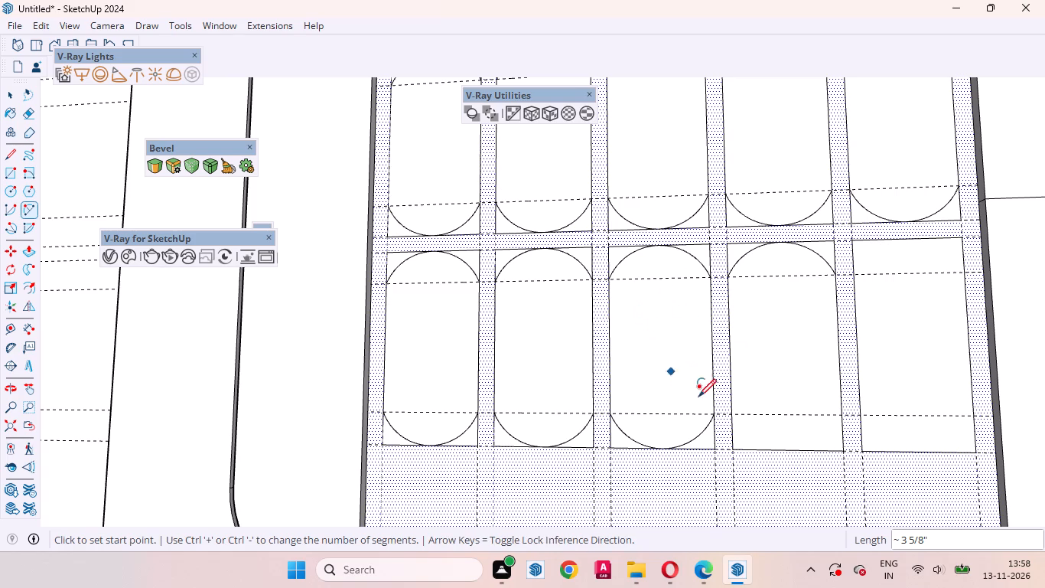
pyautogui.click(786, 450)
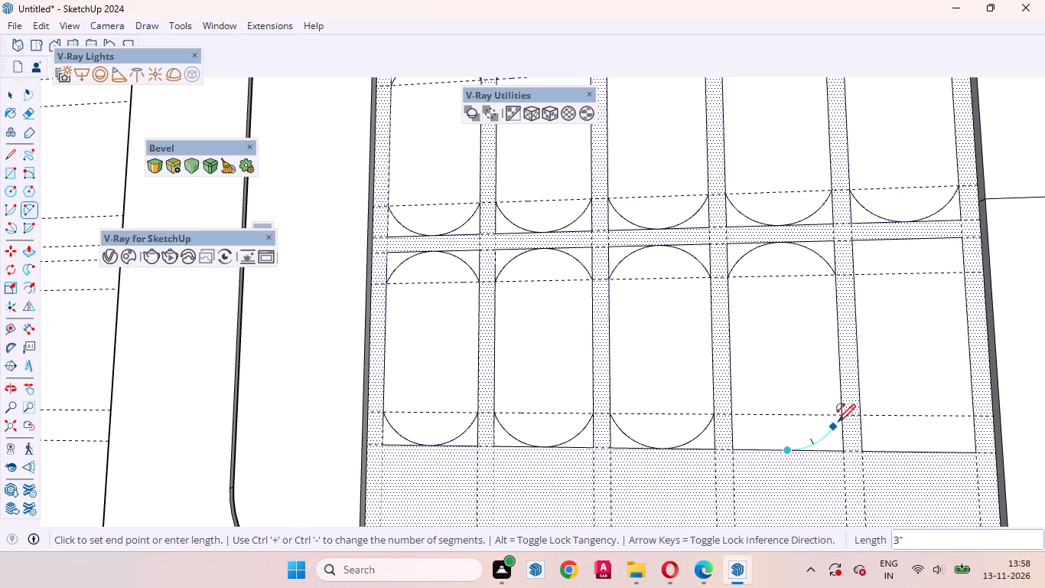
pyautogui.doubleClick(842, 415)
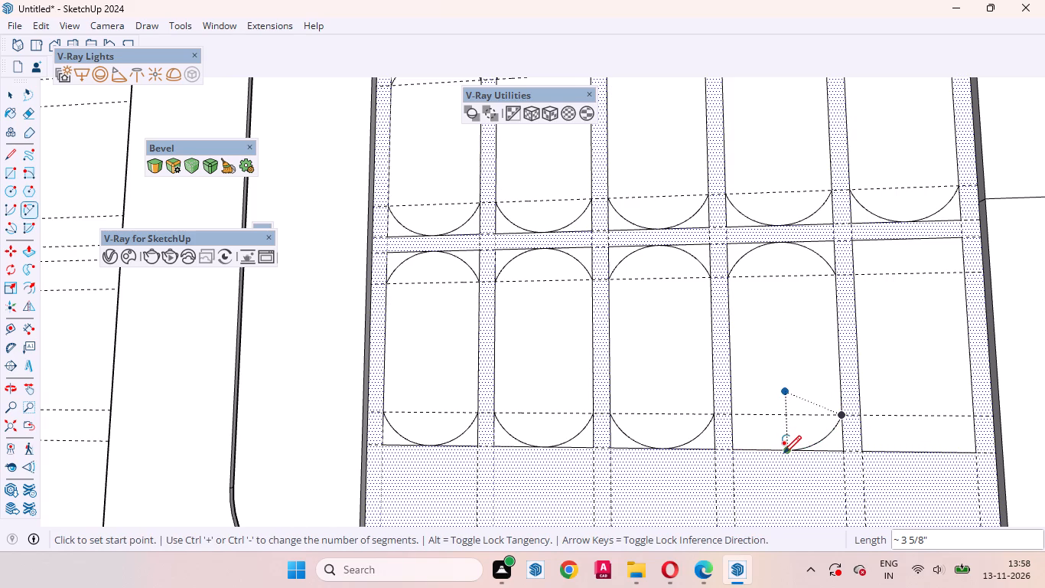
pyautogui.click(785, 452)
pyautogui.doubleClick(731, 413)
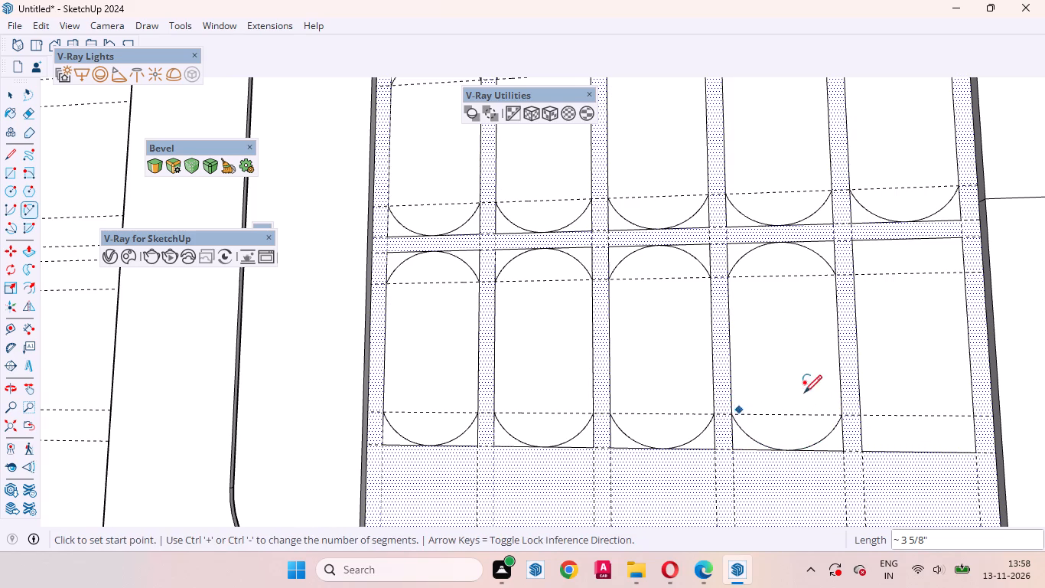
# Round the bottom and top of the fifth third-row rectangle with tangent arcs, about 3 9/16" long, from edge midpoints to guide intersections.
pyautogui.click(920, 453)
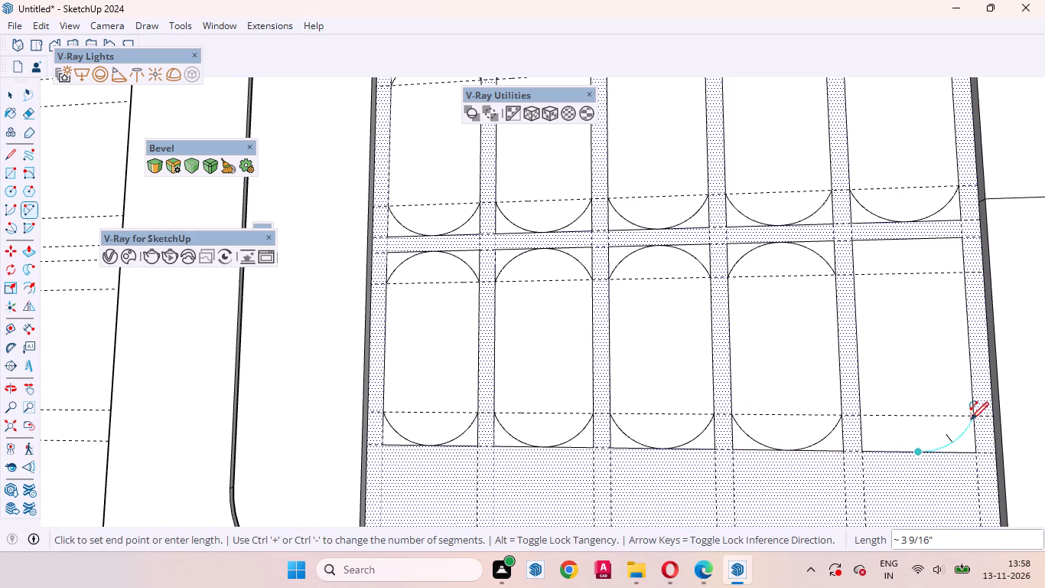
pyautogui.doubleClick(972, 418)
pyautogui.click(918, 452)
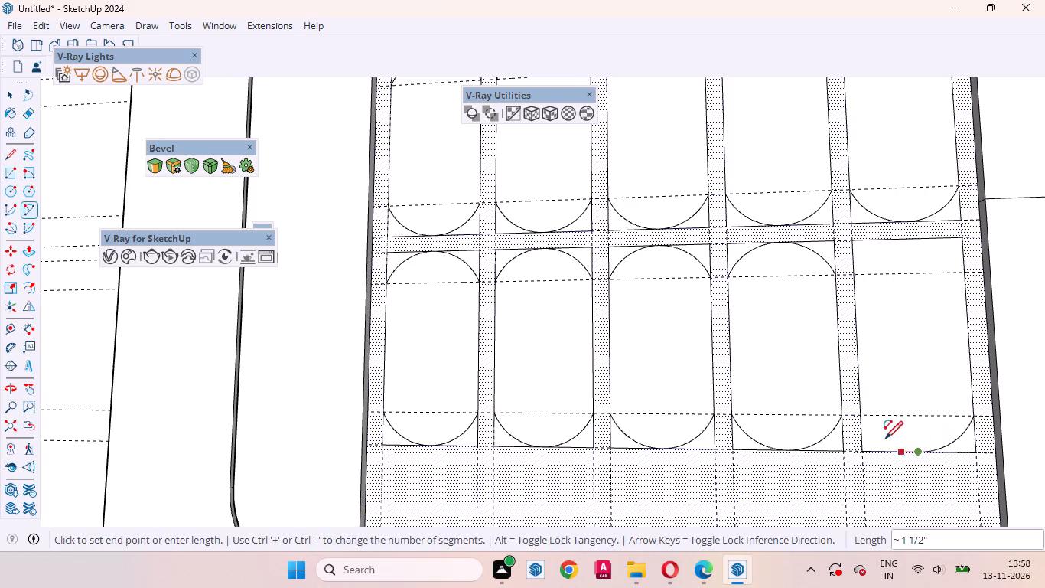
pyautogui.doubleClick(861, 416)
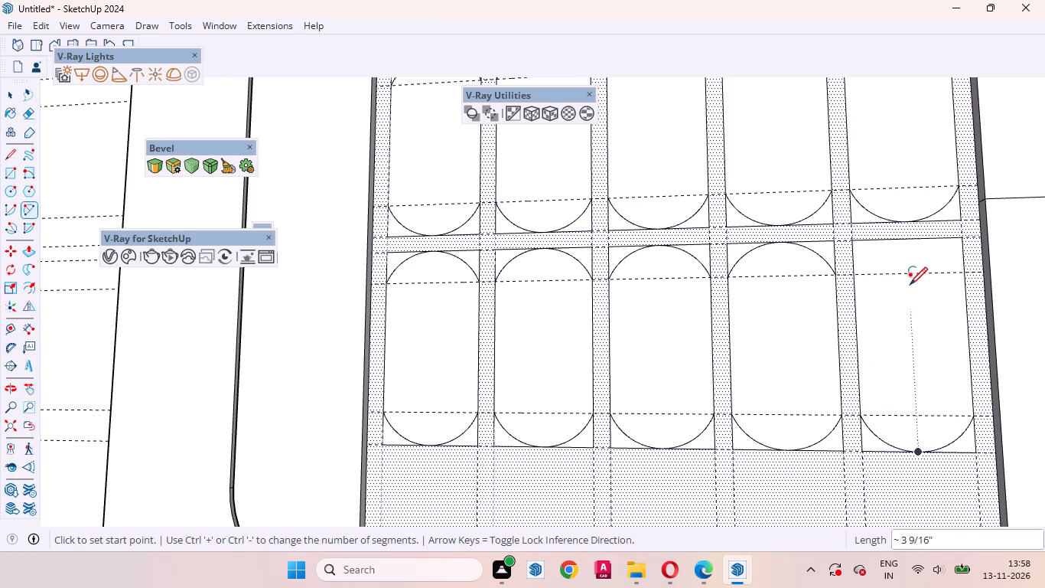
pyautogui.click(906, 237)
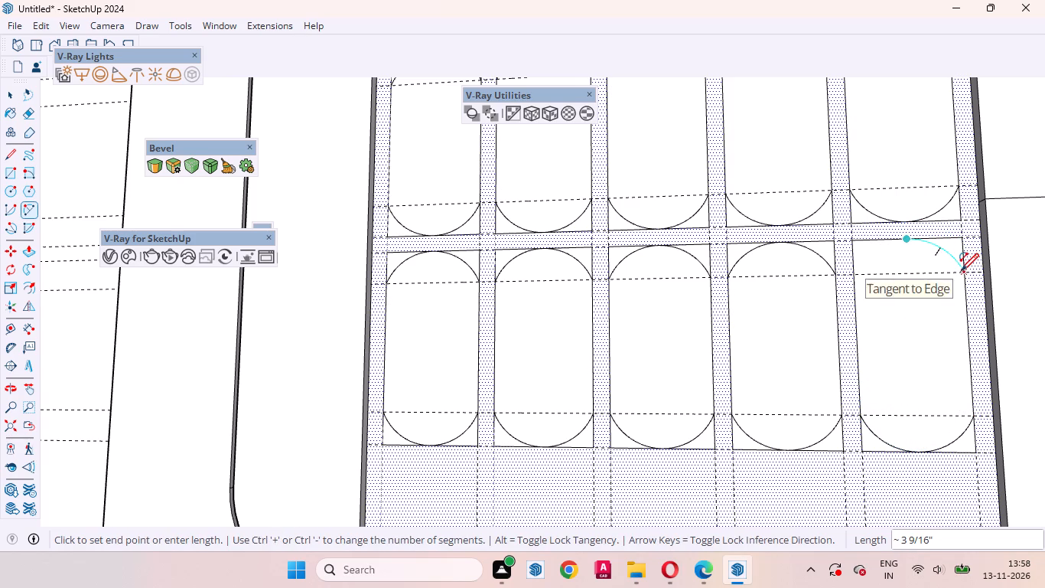
pyautogui.doubleClick(961, 271)
pyautogui.click(907, 239)
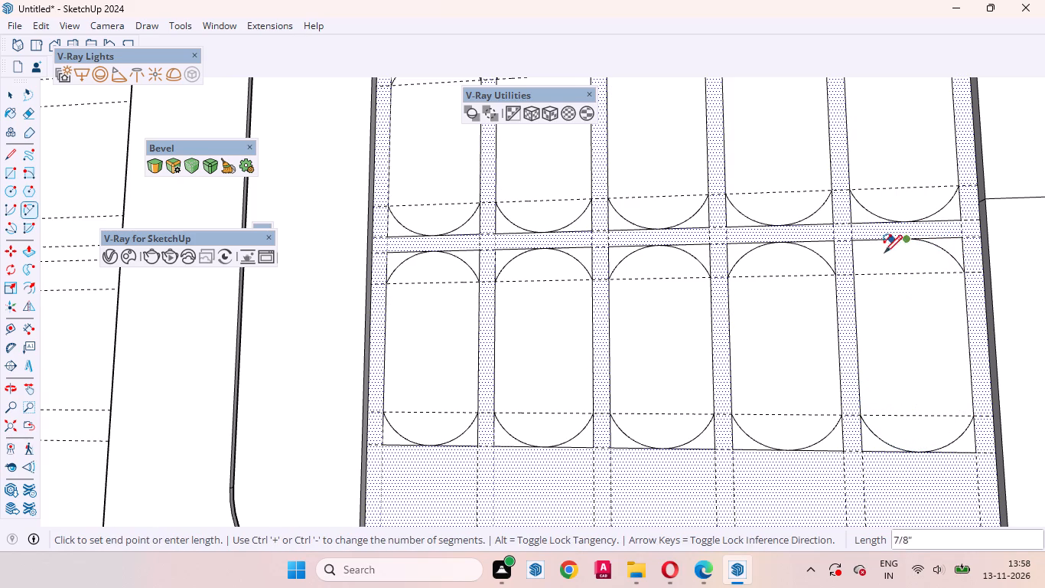
pyautogui.doubleClick(854, 275)
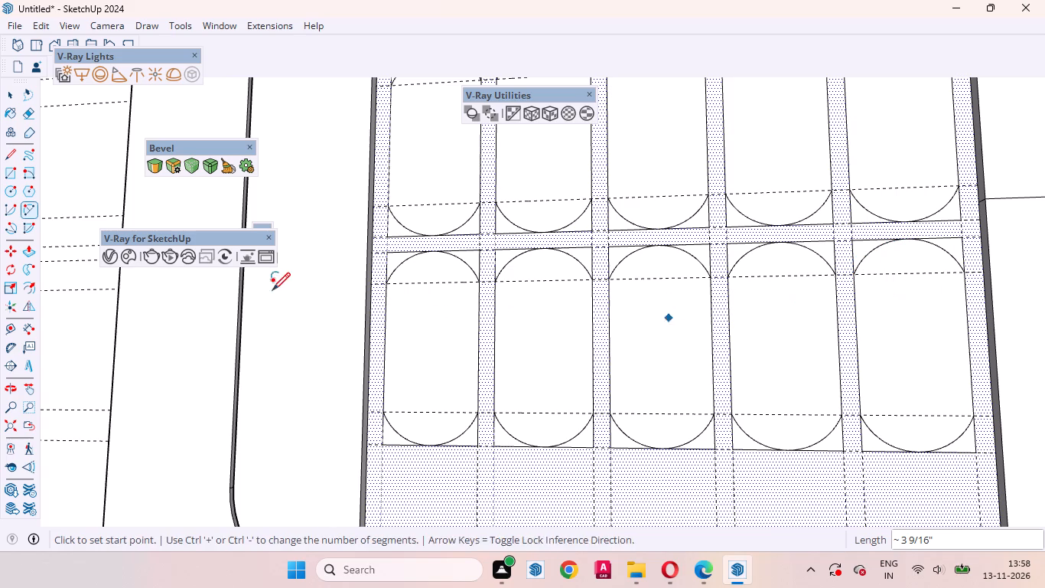
pyautogui.scroll(-12, 872, 298)
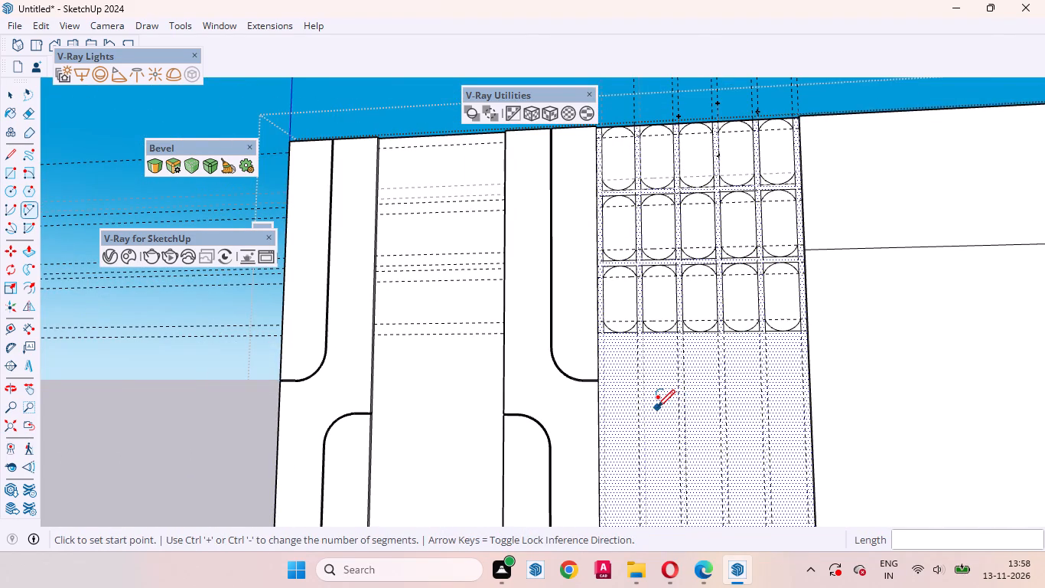
pyautogui.press('space')
# Place a horizontal guide 1" below the bottom edge of the third-row rectangles.
pyautogui.moveTo(794, 338); pyautogui.dragTo(519, 475, button='middle')
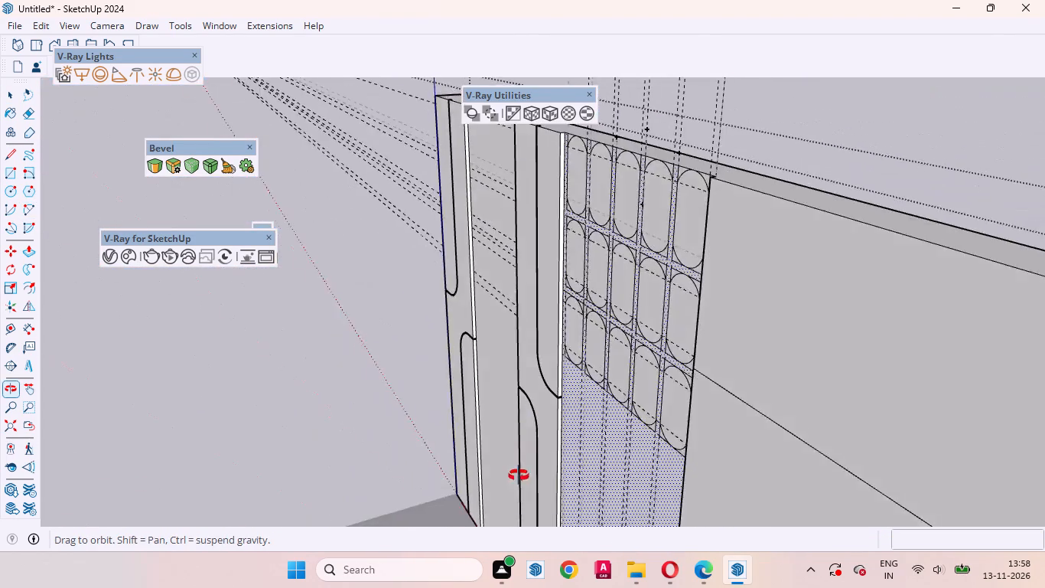
pyautogui.moveTo(519, 475); pyautogui.dragTo(513, 377, button='middle')
pyautogui.scroll(10, 691, 367)
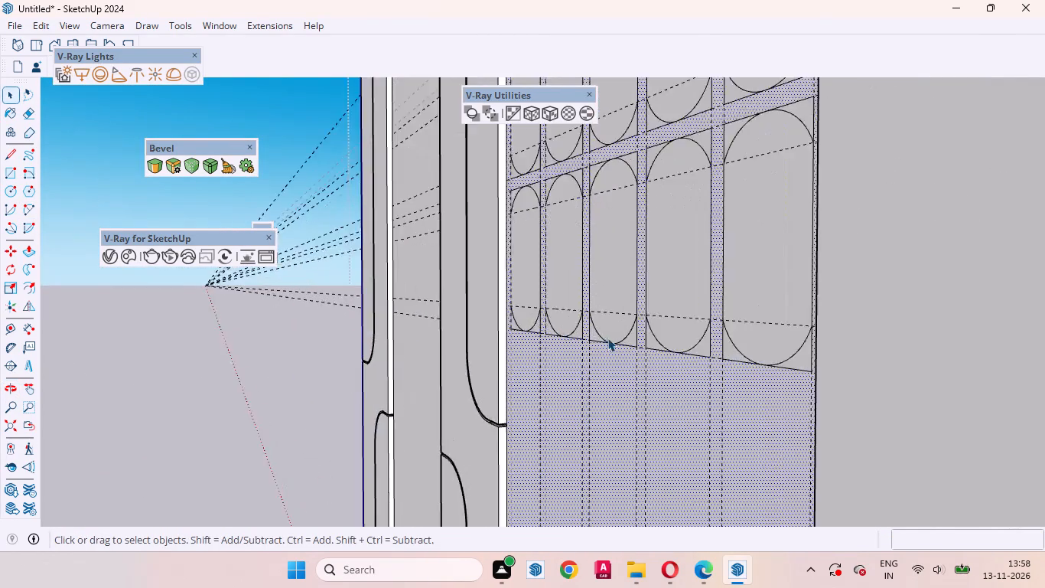
pyautogui.scroll(6, 607, 338)
pyautogui.press('t')
pyautogui.scroll(3, 581, 340)
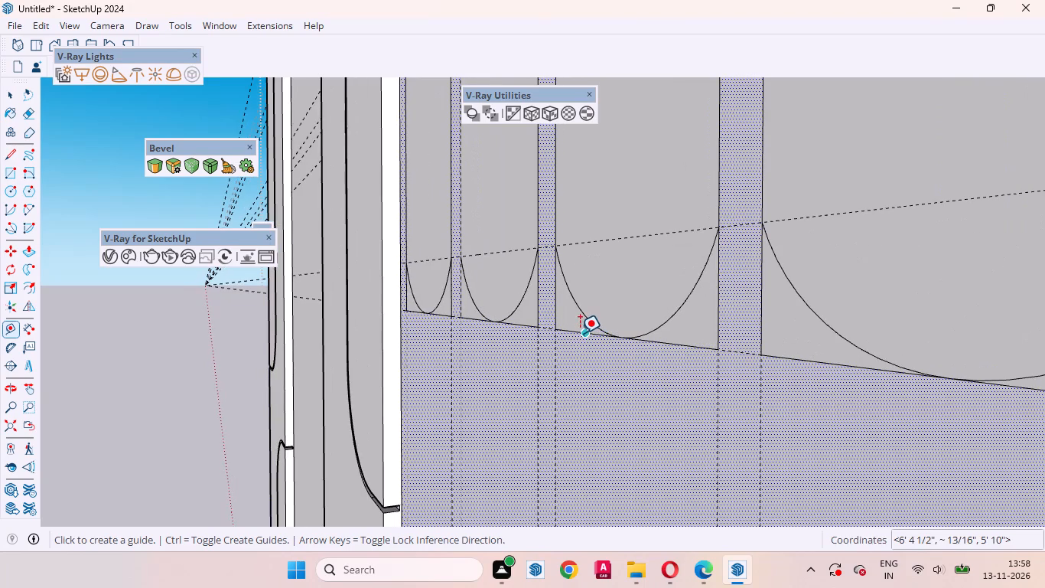
pyautogui.click(570, 333)
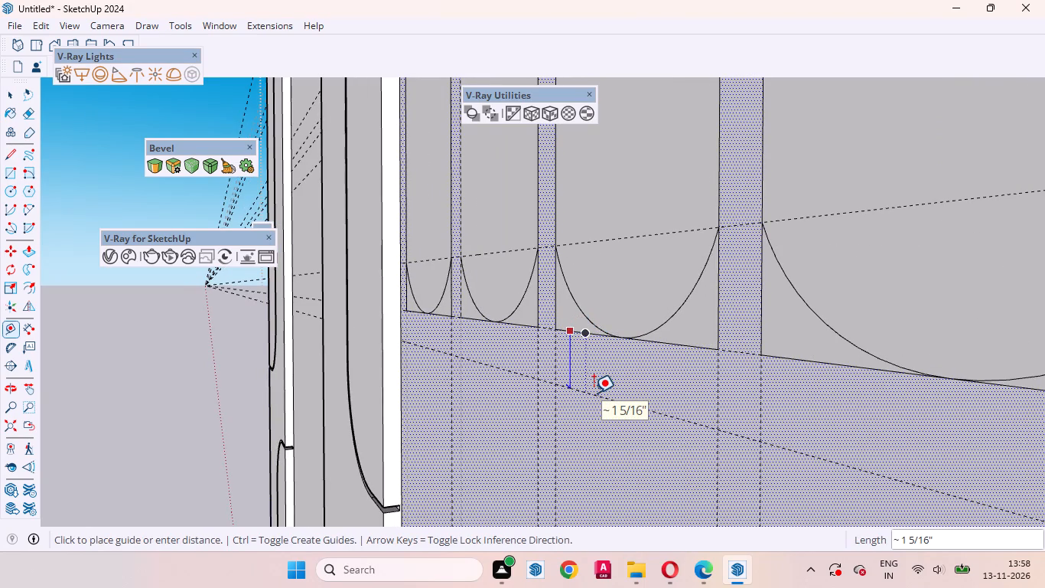
pyautogui.press('1')
pyautogui.press('Return')
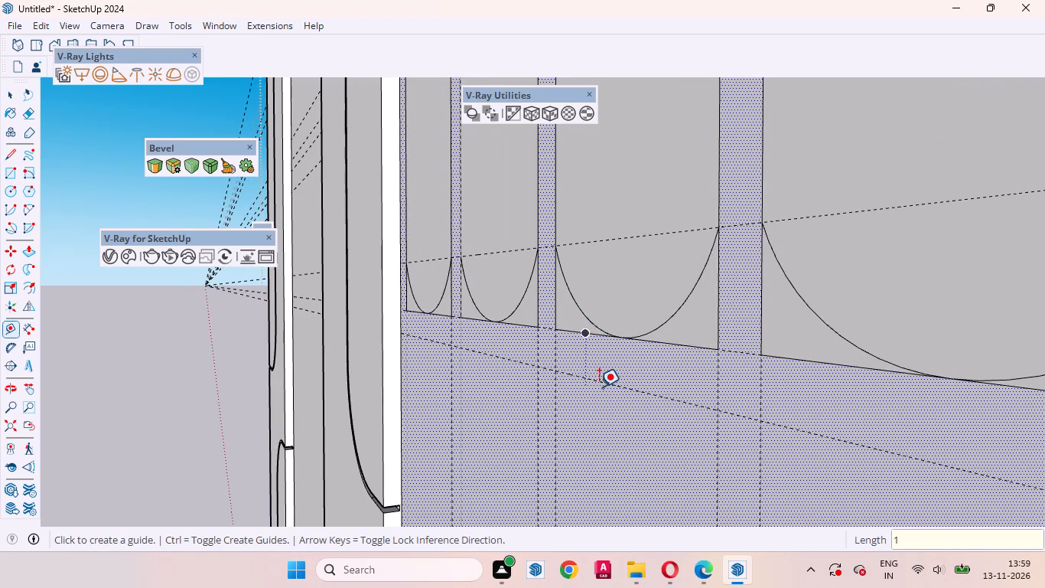
# Place another horizontal guide 12" below the guide under the third row, marking the fourth row's height.
pyautogui.click(605, 384)
pyautogui.write('12')
pyautogui.press('Return')
pyautogui.scroll(-10, 640, 266)
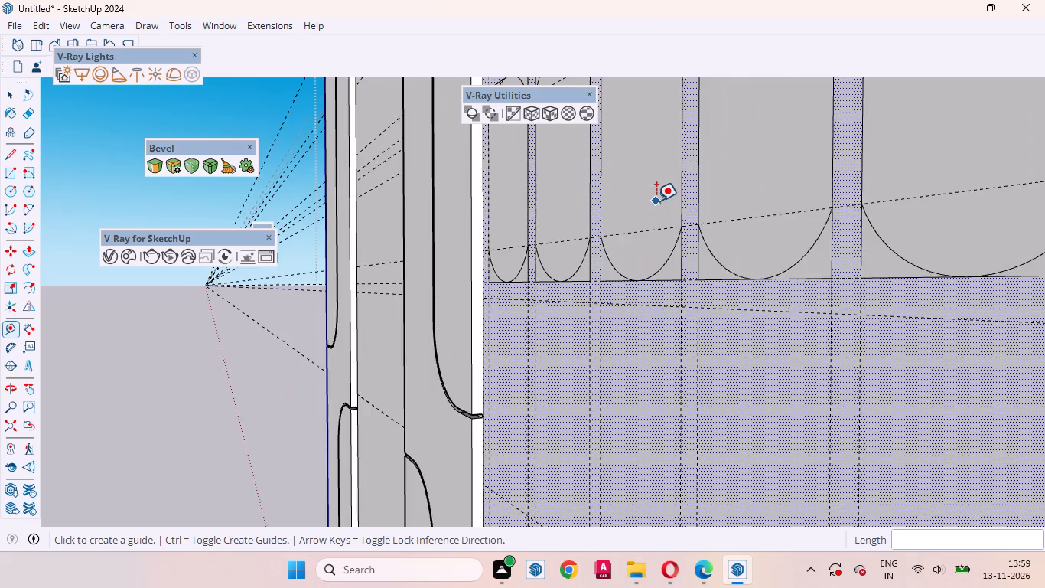
pyautogui.scroll(-2, 656, 201)
pyautogui.moveTo(691, 375); pyautogui.dragTo(756, 392, button='middle')
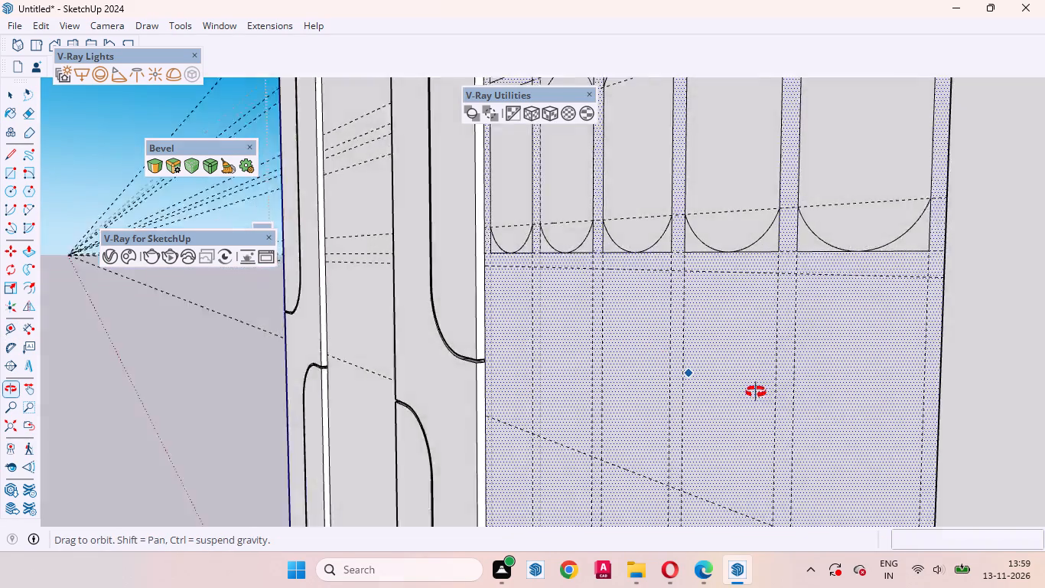
pyautogui.moveTo(756, 392); pyautogui.dragTo(936, 435, button='middle')
pyautogui.press('space')
pyautogui.scroll(-12, 763, 346)
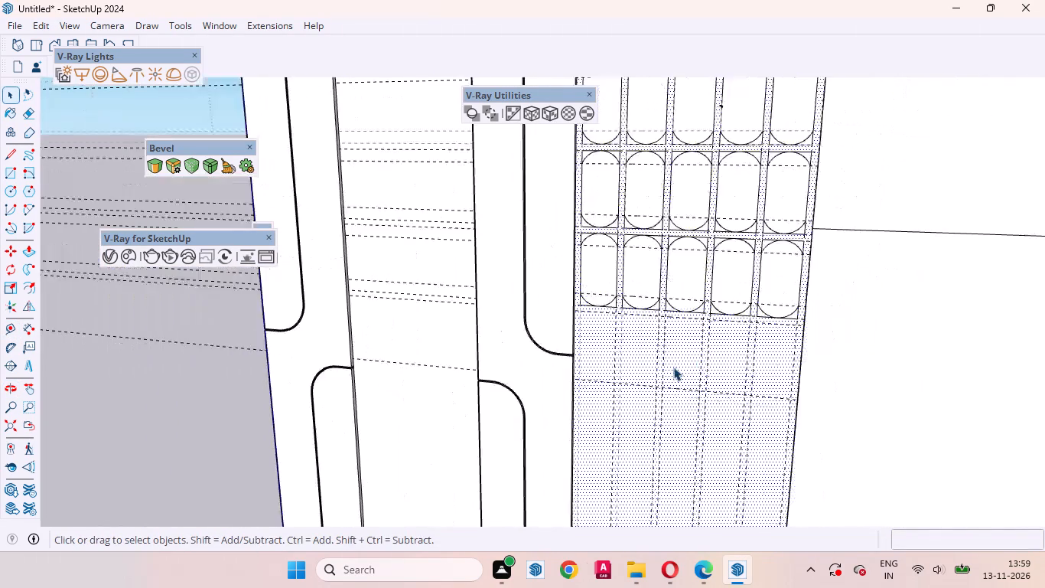
# Draw the first three fourth-row rectangles, each about 12" high by 6" wide, between the guide intersections below the third row.
pyautogui.scroll(-8, 673, 367)
pyautogui.scroll(2, 637, 322)
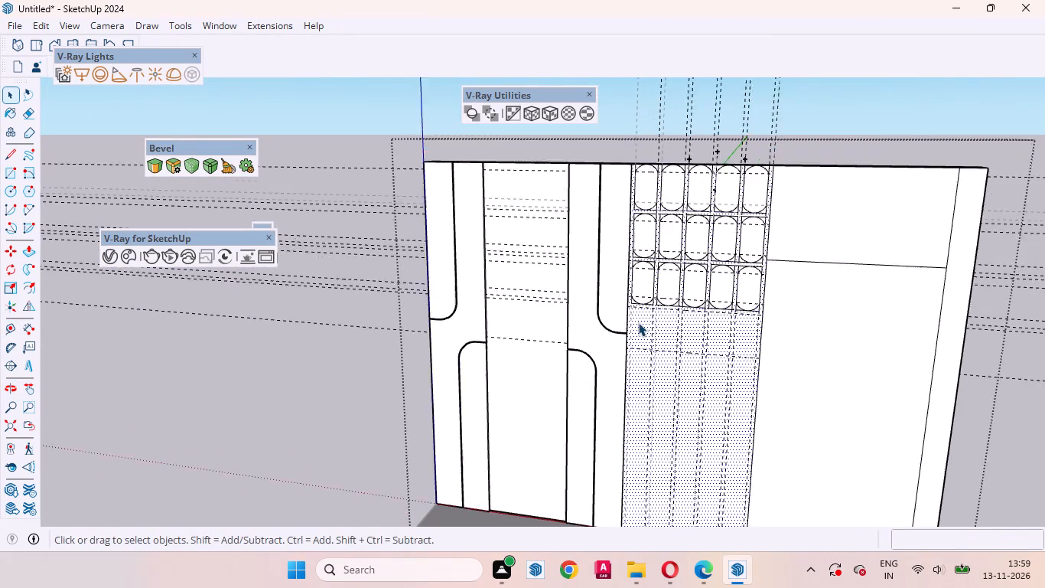
pyautogui.scroll(1, 638, 322)
pyautogui.moveTo(648, 336); pyautogui.dragTo(645, 381, button='middle')
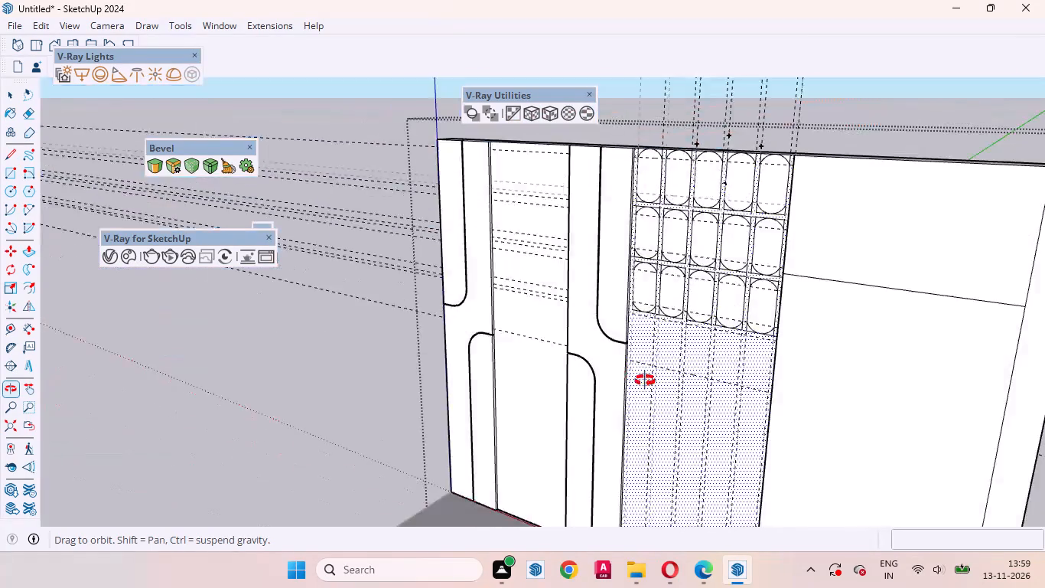
pyautogui.moveTo(645, 381); pyautogui.dragTo(666, 383, button='middle')
pyautogui.scroll(10, 615, 329)
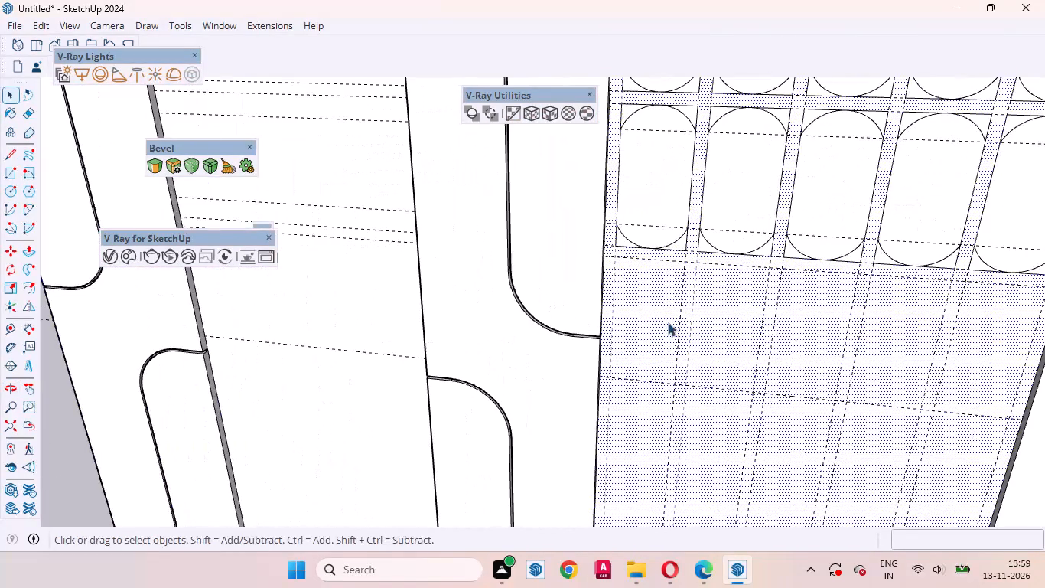
pyautogui.press('r')
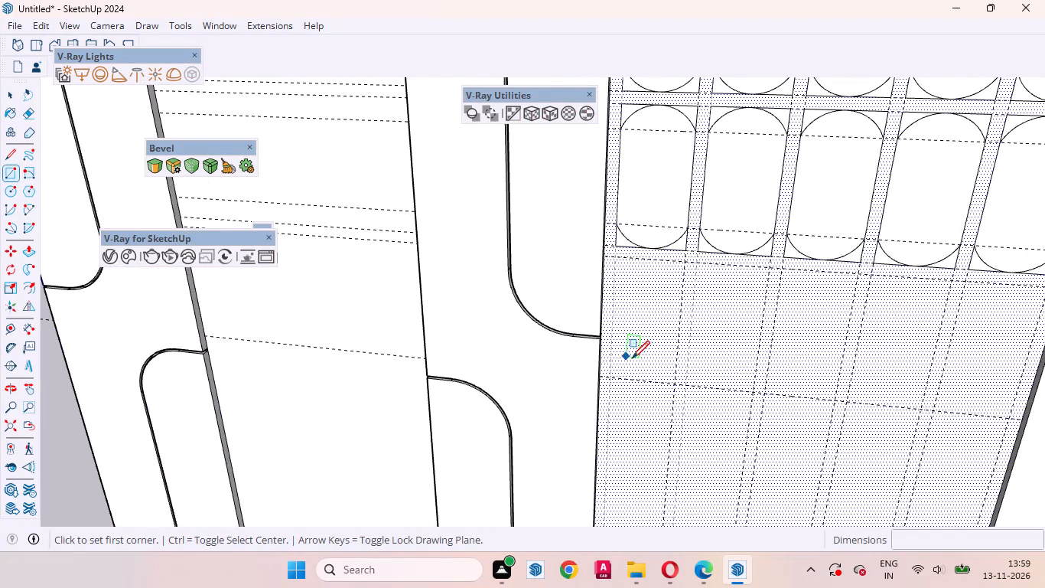
pyautogui.click(610, 380)
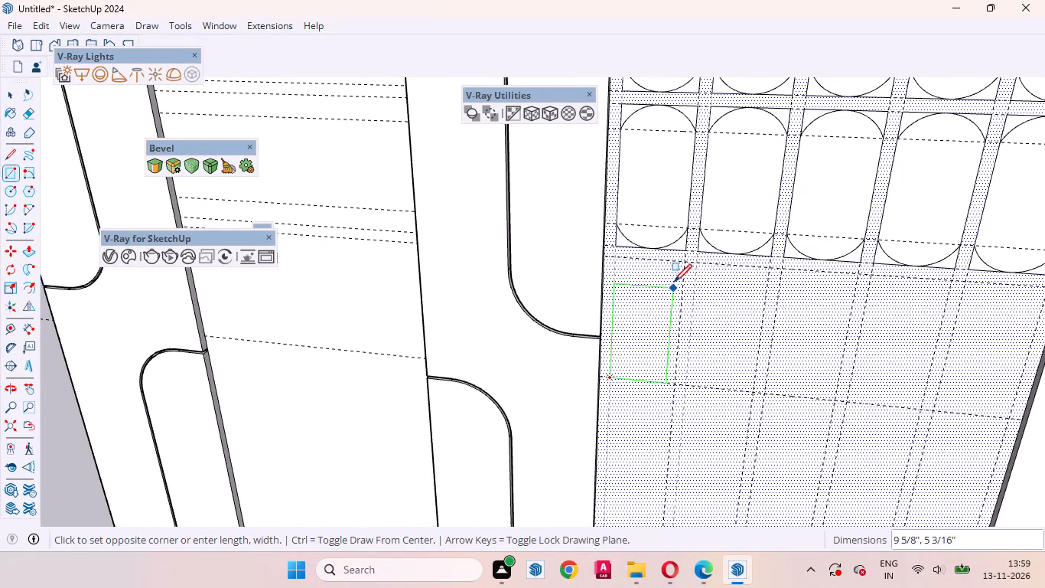
pyautogui.click(684, 264)
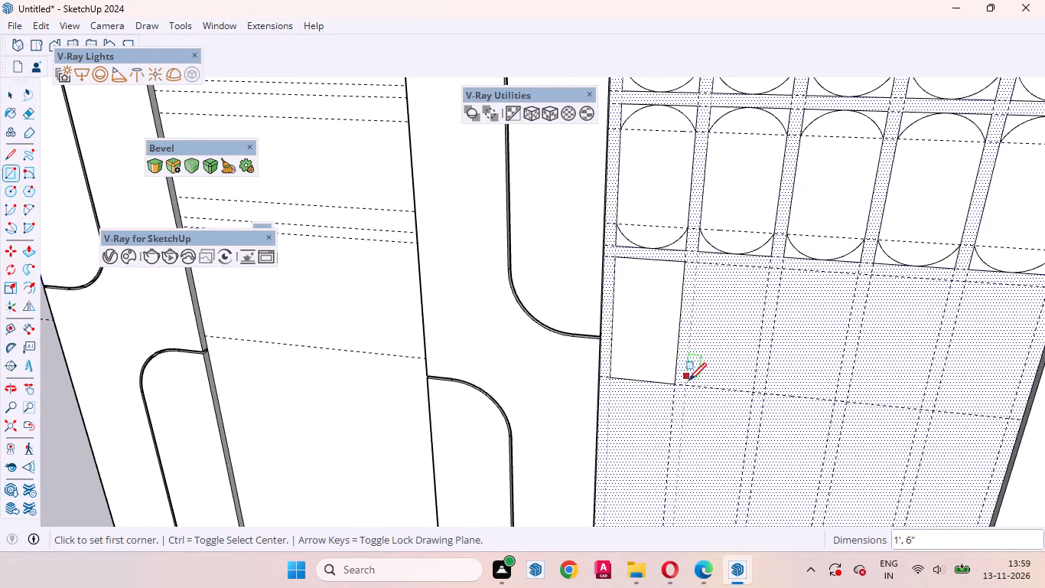
pyautogui.click(689, 384)
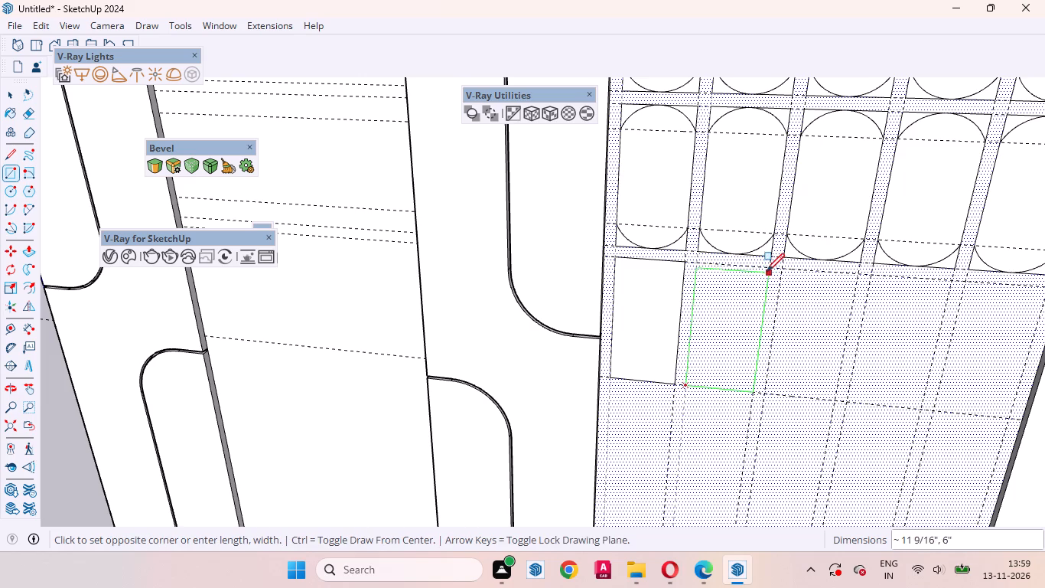
pyautogui.click(767, 270)
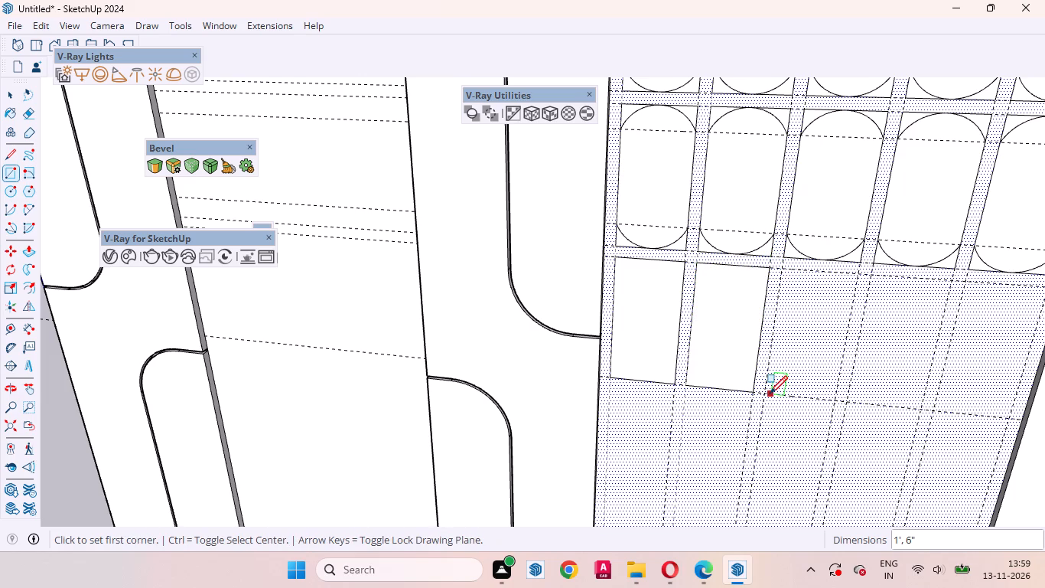
pyautogui.click(768, 393)
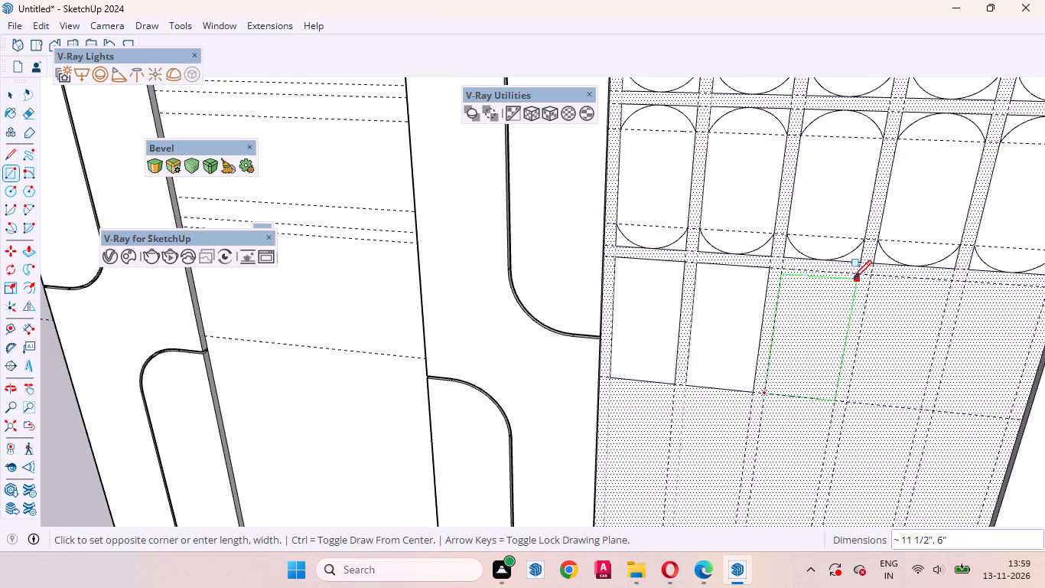
pyautogui.click(854, 276)
# Draw the fifth and fourth rectangles of the fourth row between guide intersections, about 12" by 5 15/16" and 12" by 6 1/16".
pyautogui.scroll(-6, 650, 299)
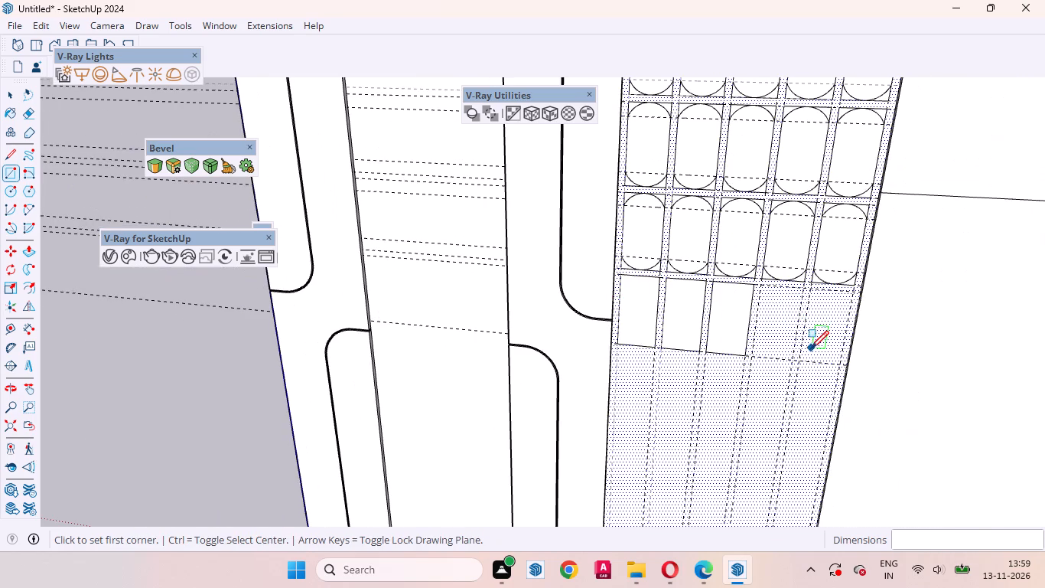
pyautogui.click(804, 360)
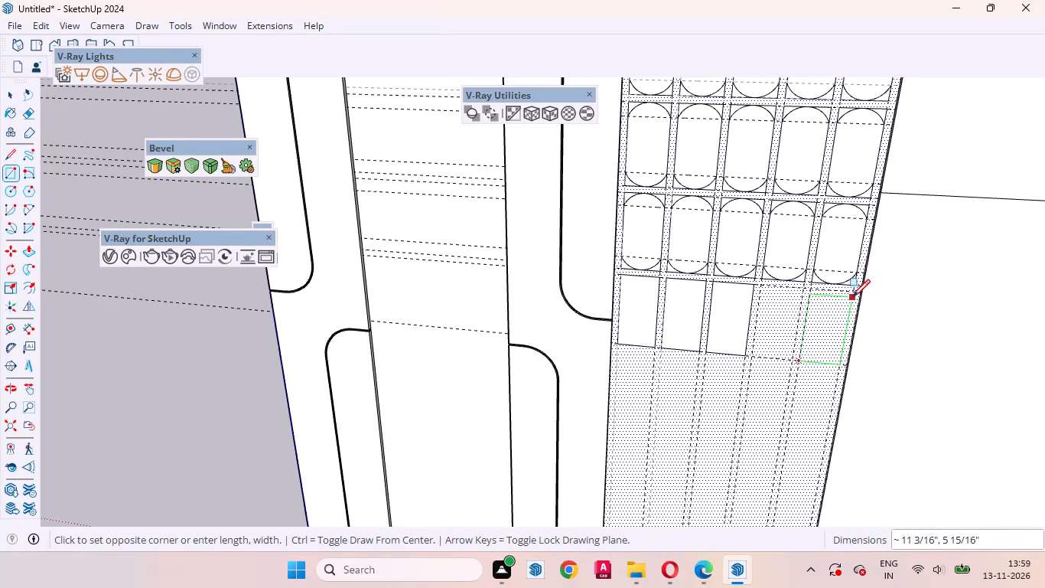
pyautogui.click(851, 294)
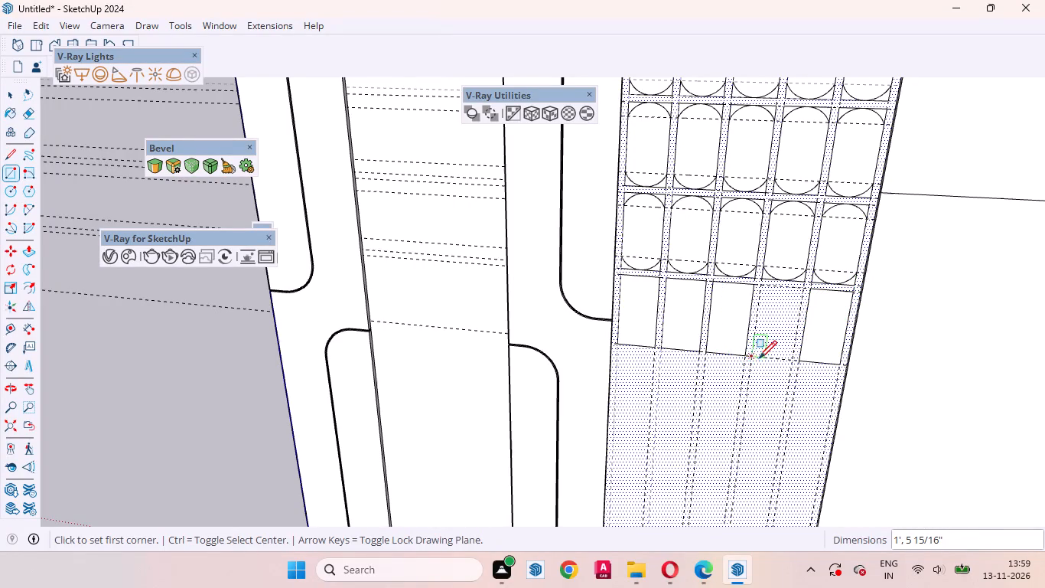
pyautogui.click(754, 357)
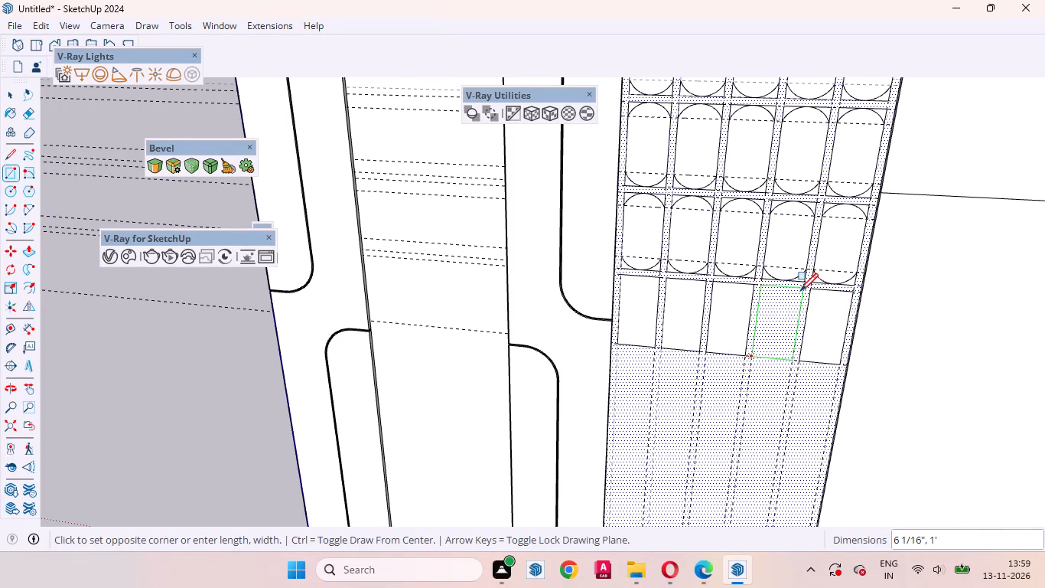
pyautogui.click(801, 291)
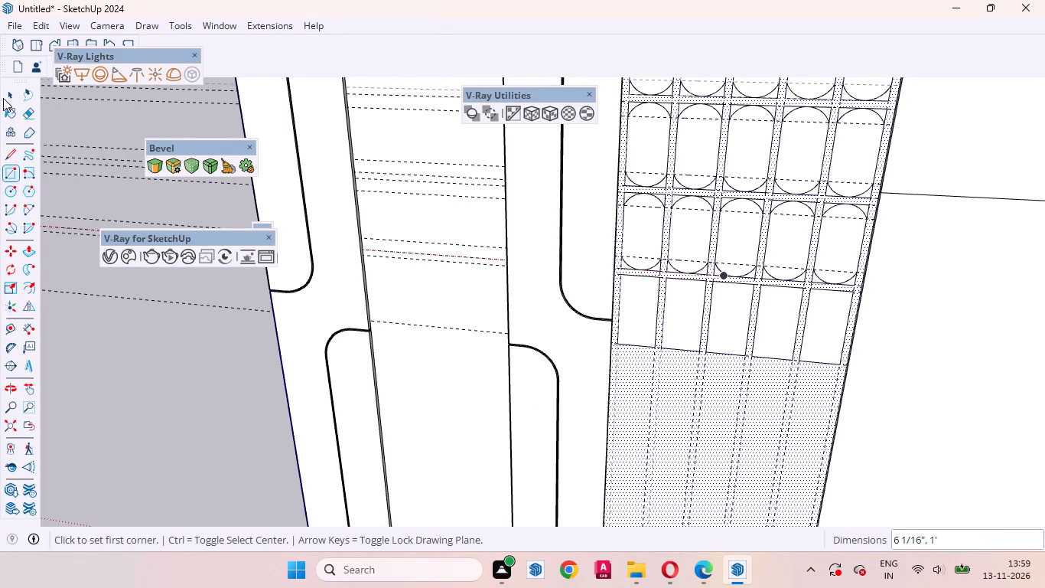
pyautogui.click(9, 100)
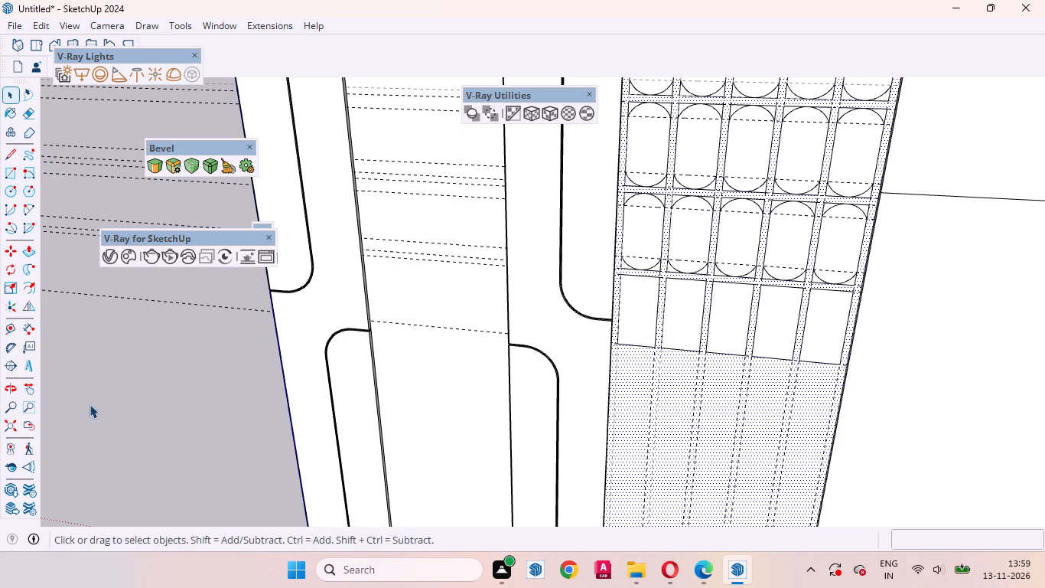
# Place horizontal guides 2" below the top edge and 2" above the bottom edge of the fourth-row rectangles.
pyautogui.click(8, 325)
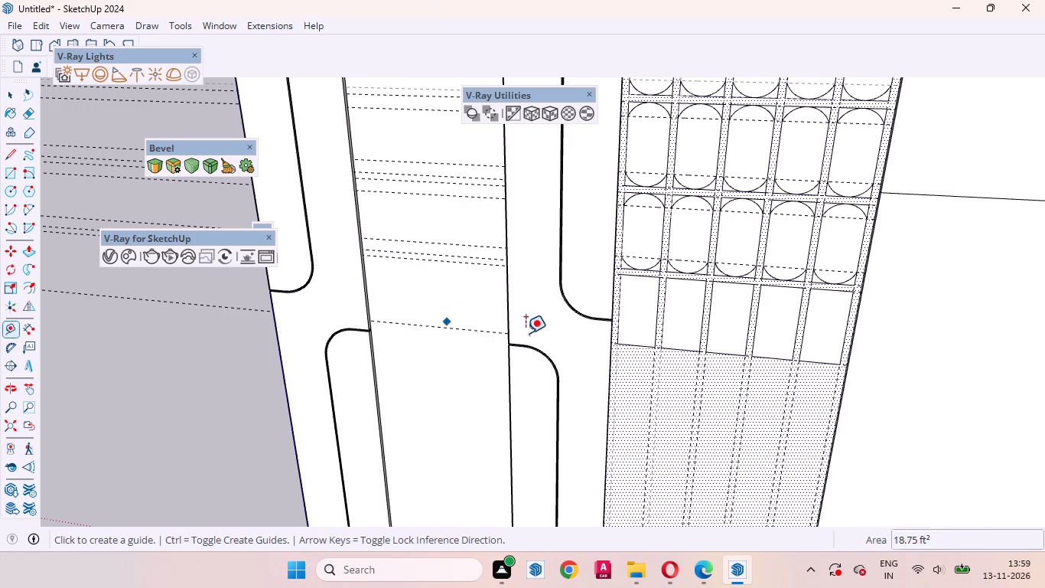
pyautogui.scroll(10, 633, 279)
pyautogui.click(662, 272)
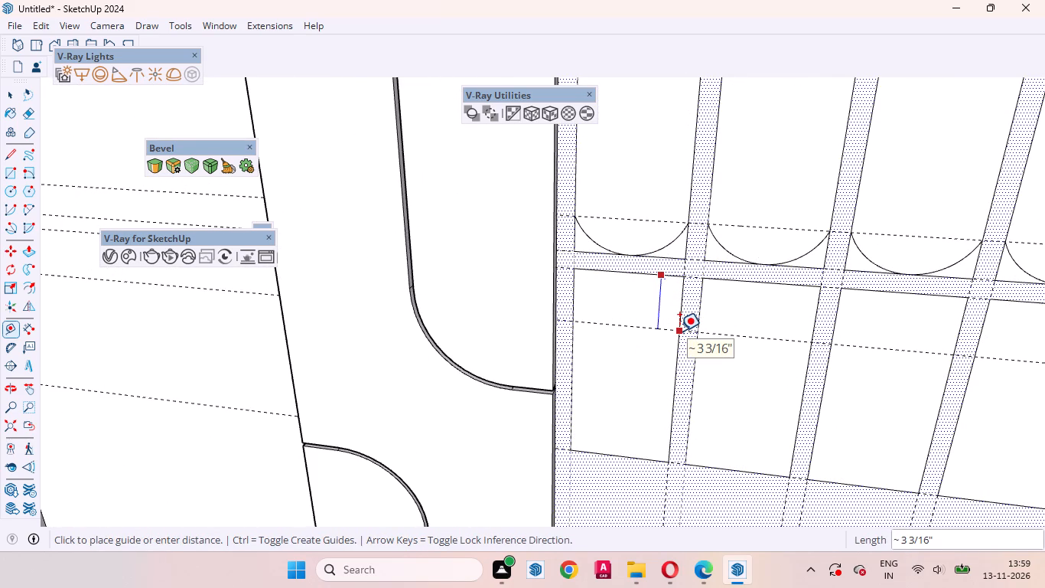
pyautogui.press('2')
pyautogui.press('Return')
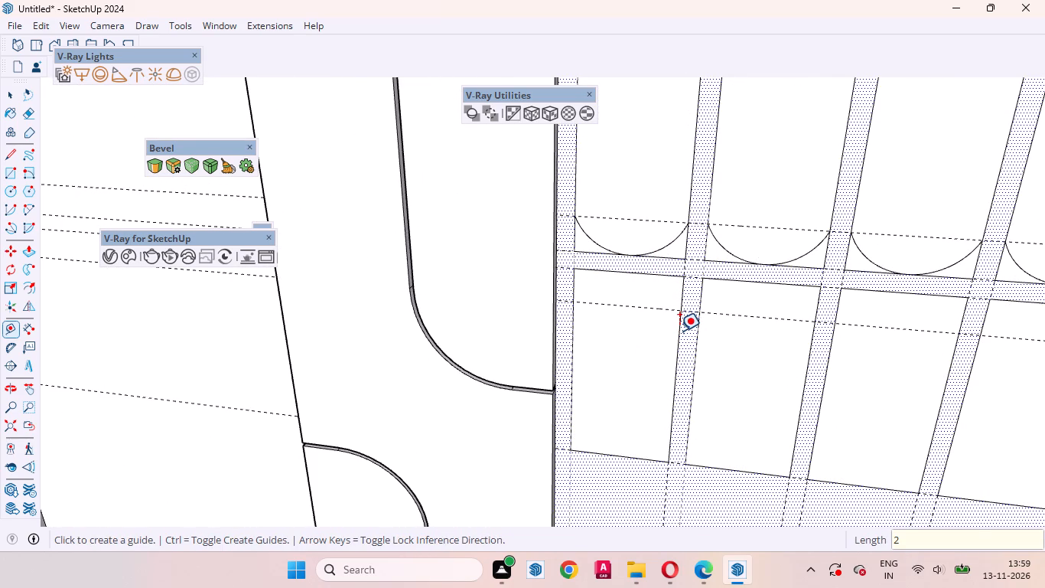
pyautogui.click(643, 460)
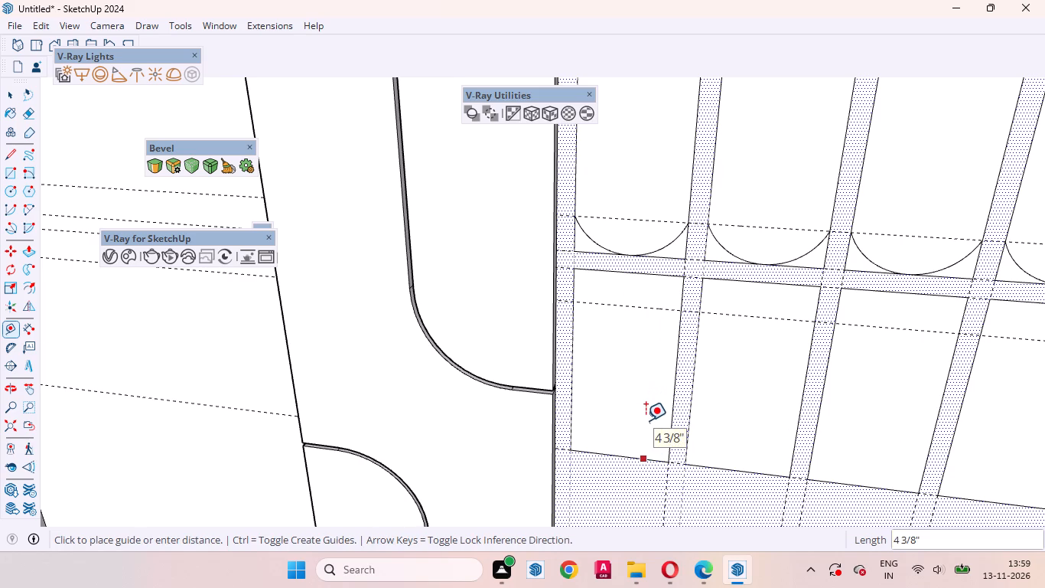
pyautogui.press('Up')
pyautogui.press('2')
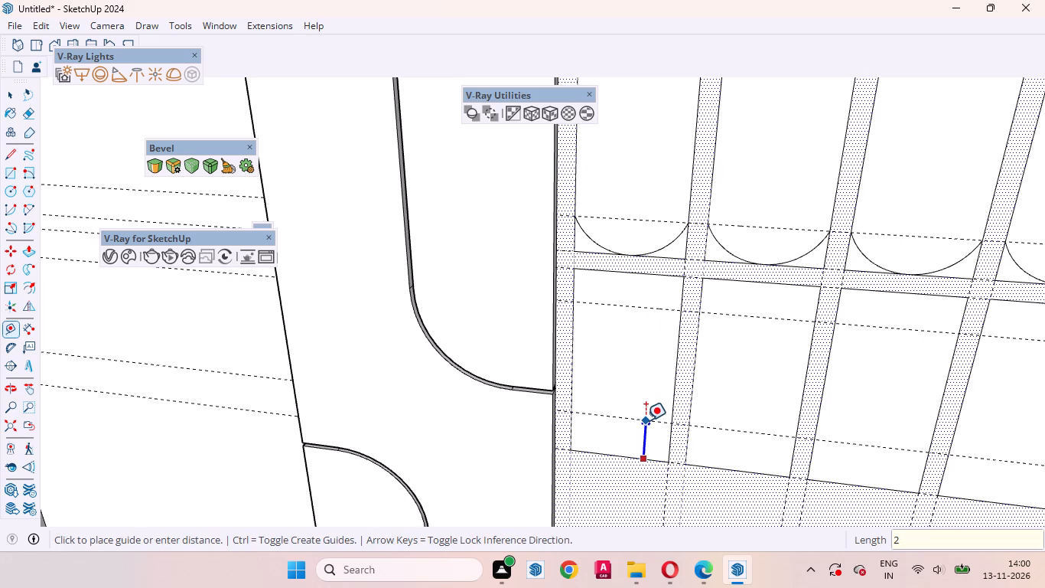
pyautogui.press('Return')
pyautogui.press('space')
# Round the bottom and top of the first fourth-row rectangle with tangent arcs, about 3 5/8" long, from edge midpoints to guide intersections.
pyautogui.press('a')
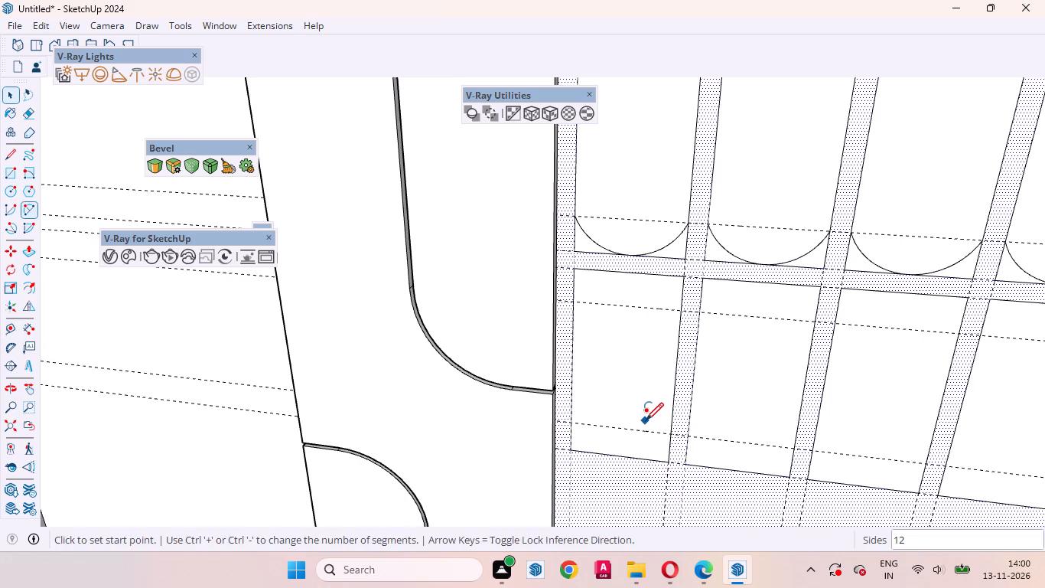
pyautogui.press('Return')
pyautogui.click(618, 455)
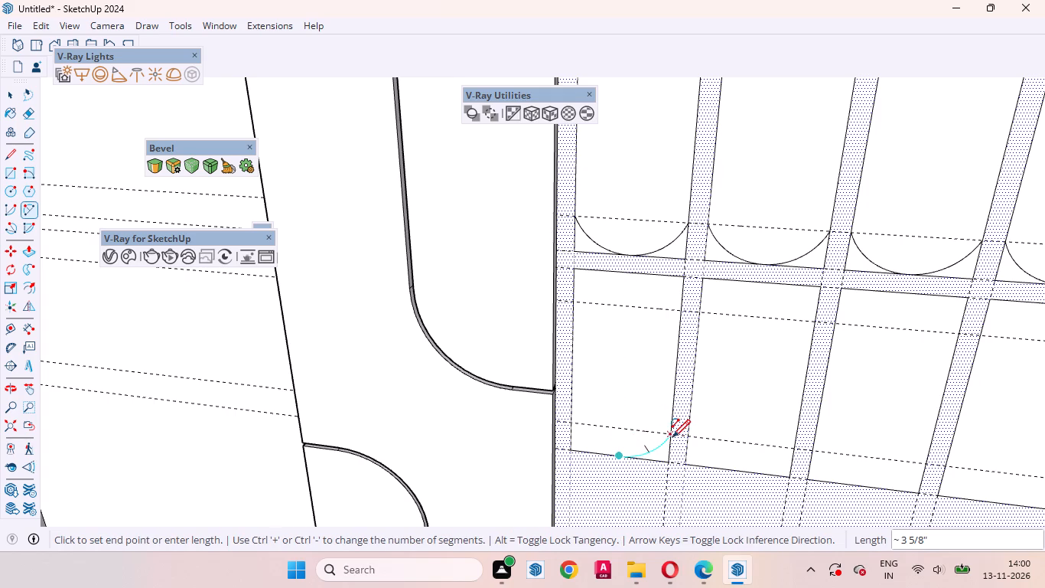
pyautogui.doubleClick(669, 436)
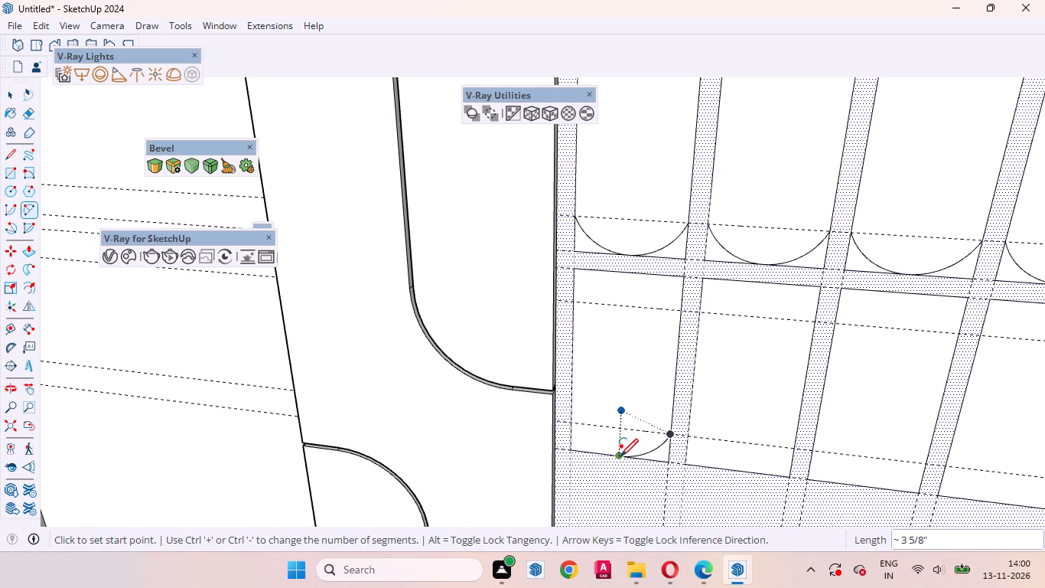
pyautogui.click(618, 456)
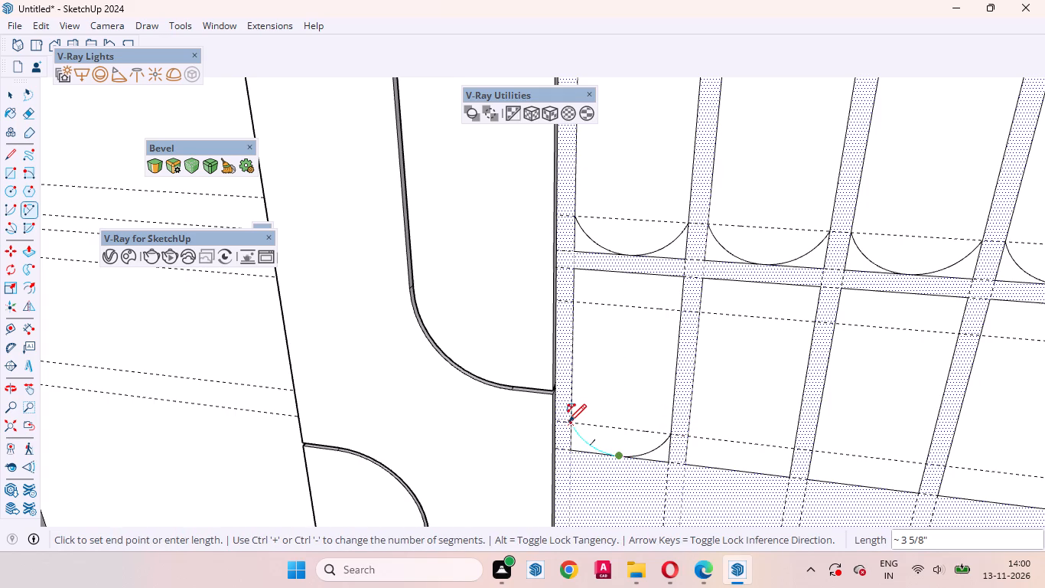
pyautogui.doubleClick(568, 422)
pyautogui.click(630, 273)
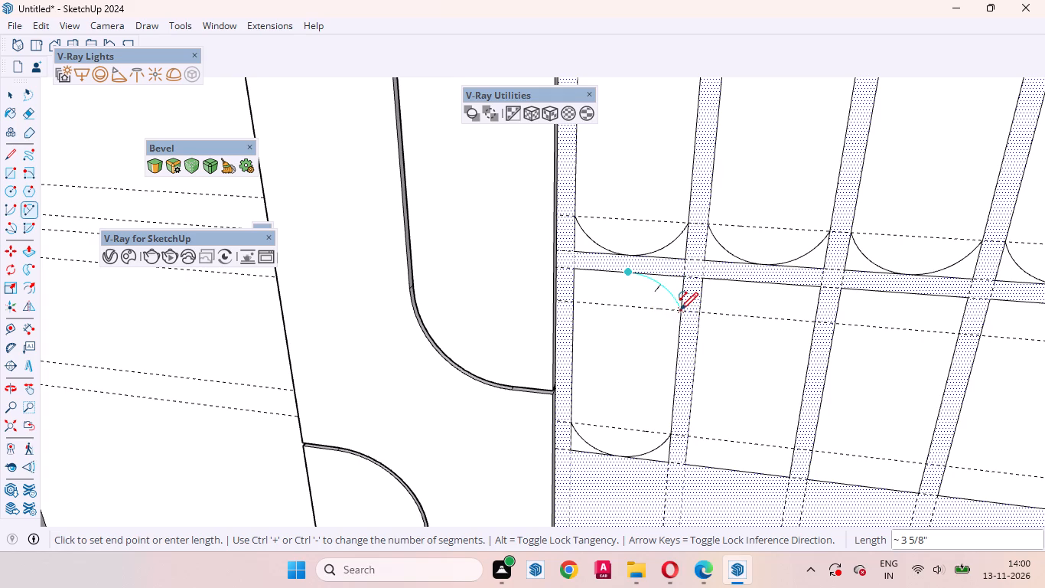
pyautogui.doubleClick(679, 311)
pyautogui.moveTo(623, 319); pyautogui.dragTo(685, 295, button='middle')
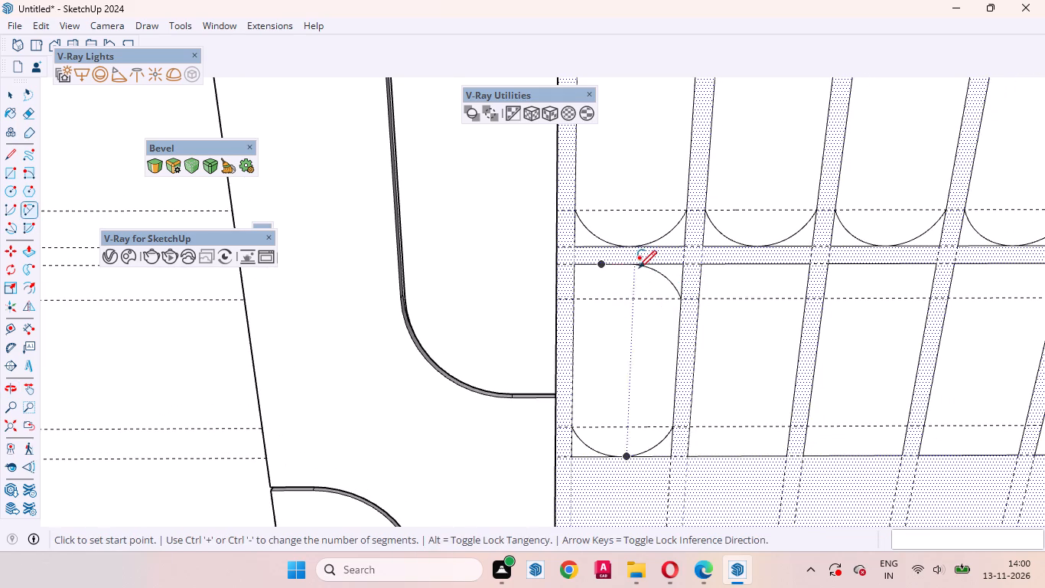
pyautogui.click(627, 267)
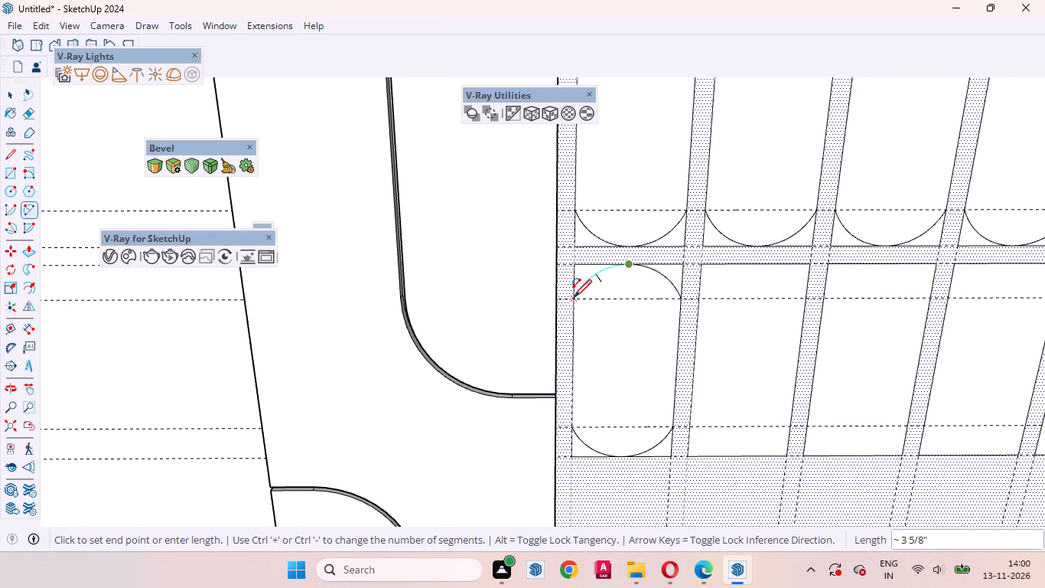
pyautogui.doubleClick(574, 297)
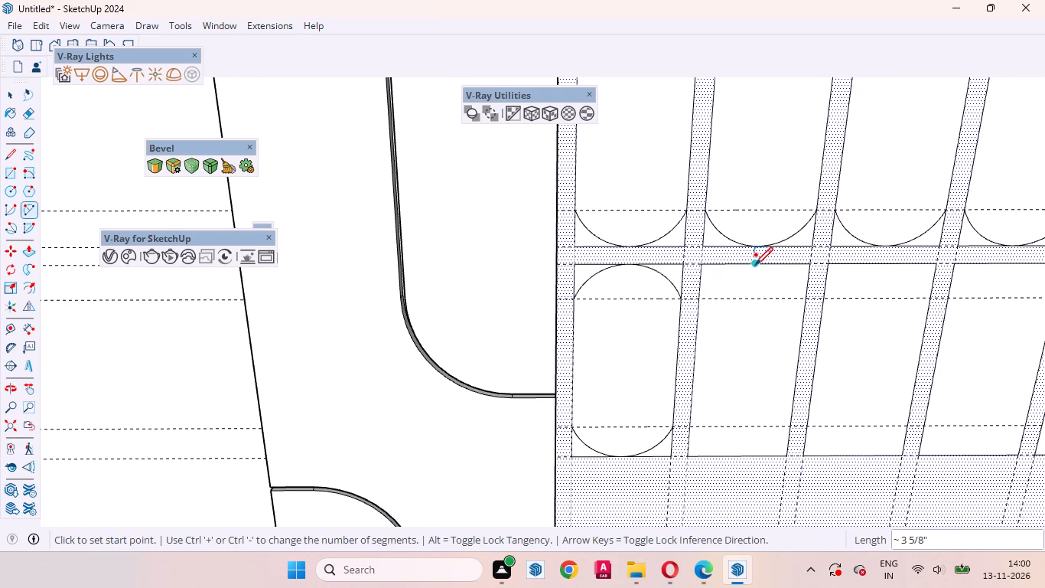
# Round the top and bottom of the second fourth-row rectangle with tangent arcs, about 3 5/8" long, from edge midpoints to guide intersections.
pyautogui.click(755, 265)
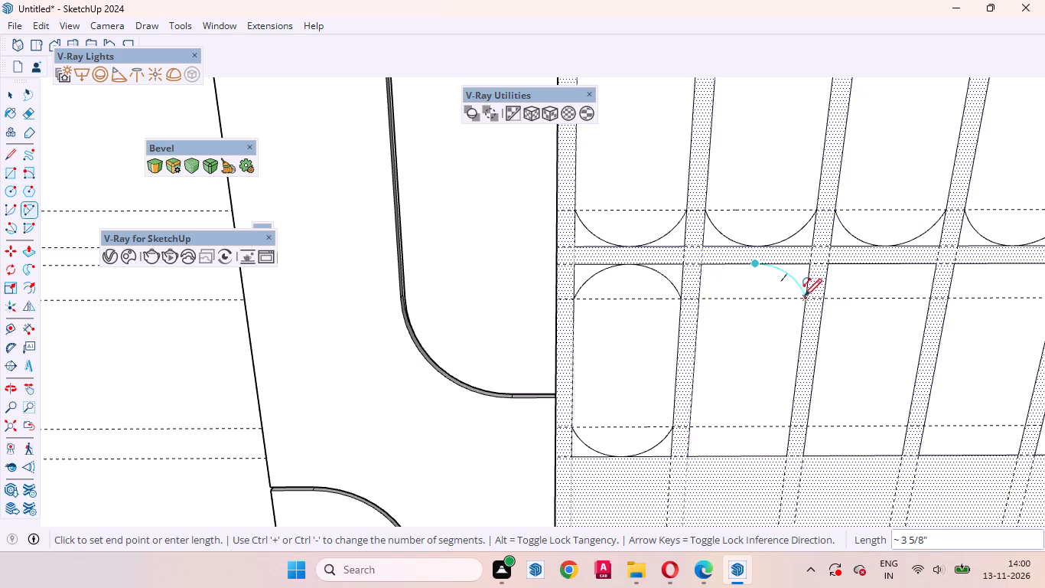
pyautogui.doubleClick(805, 296)
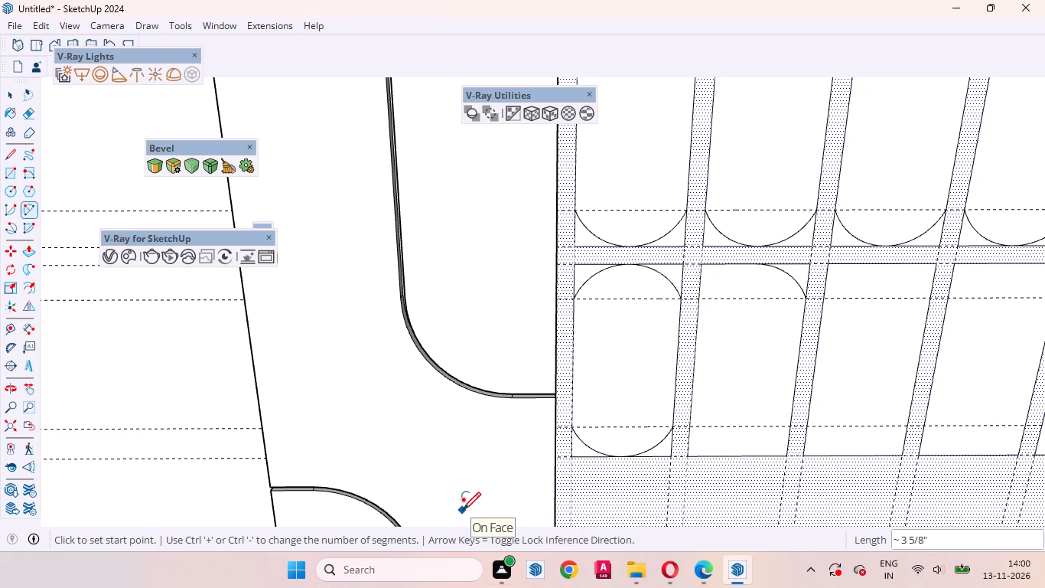
pyautogui.click(738, 458)
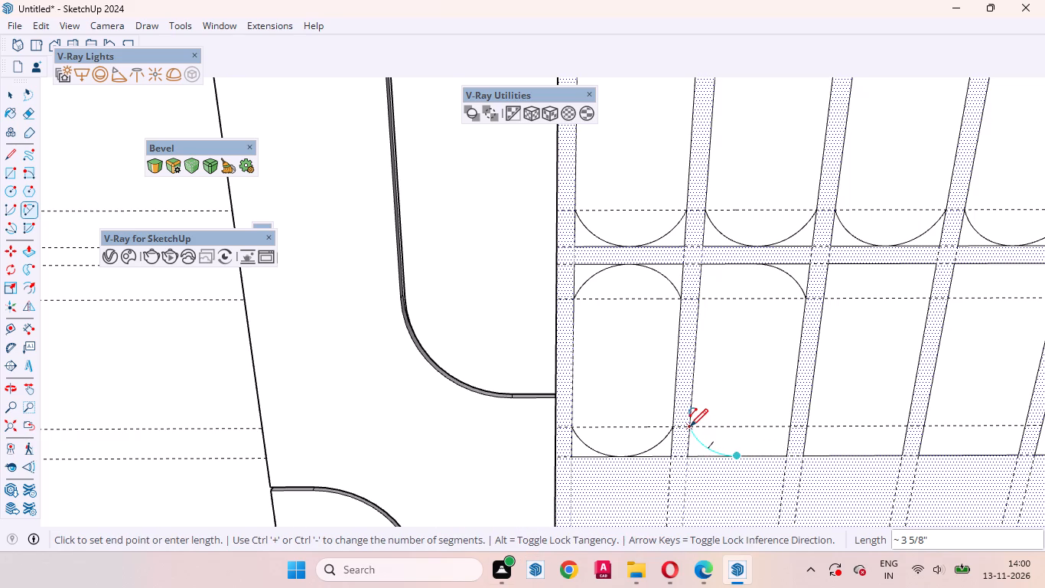
pyautogui.doubleClick(690, 426)
pyautogui.moveTo(759, 465); pyautogui.dragTo(709, 411, button='middle')
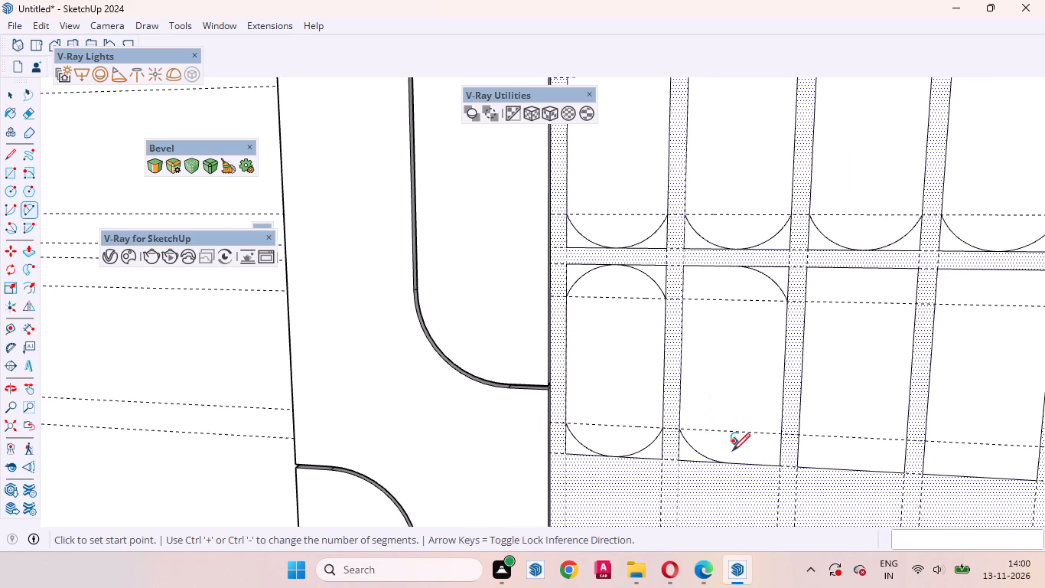
pyautogui.click(729, 462)
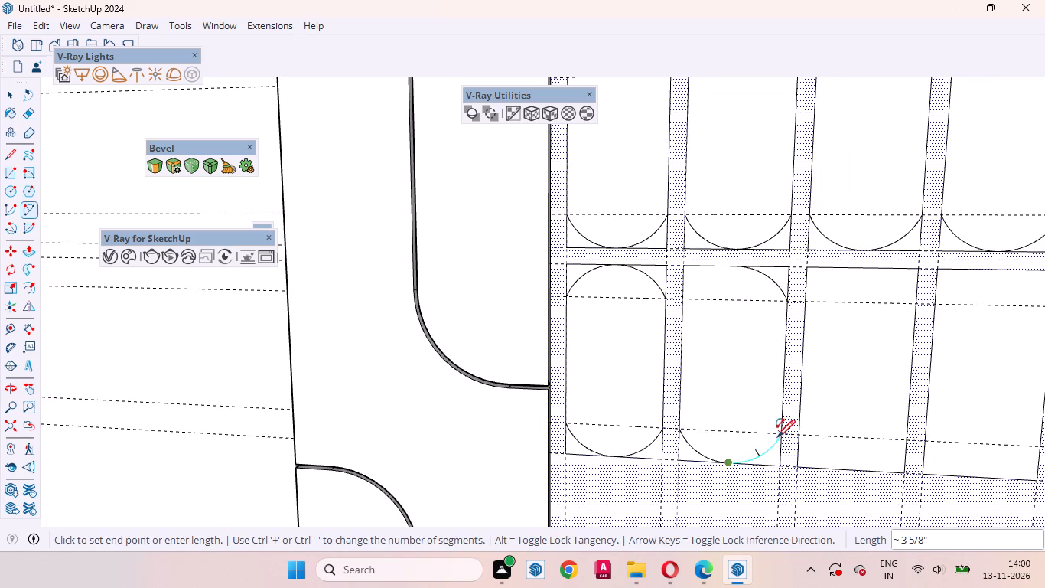
pyautogui.doubleClick(778, 436)
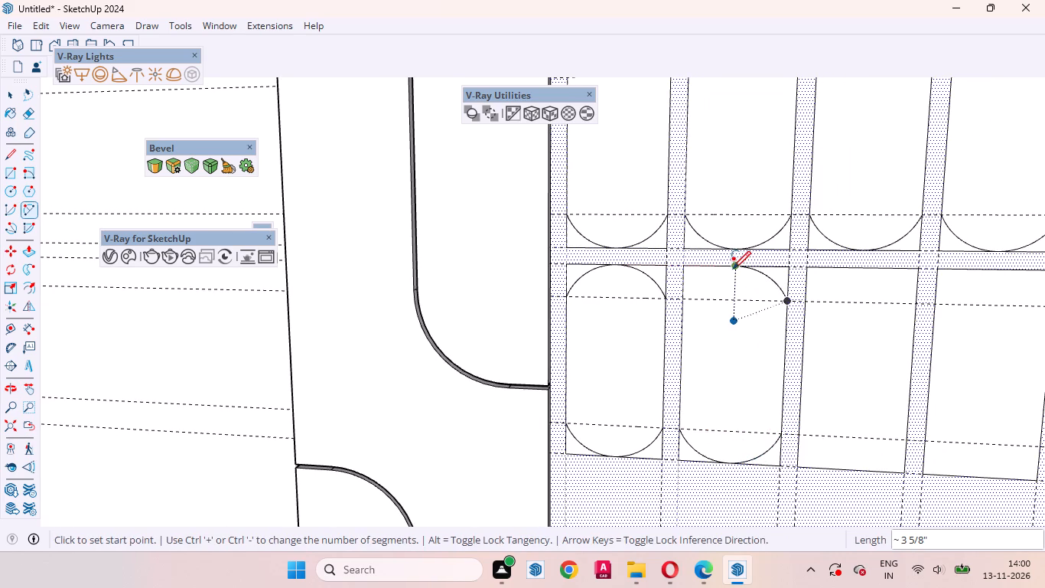
pyautogui.click(732, 266)
pyautogui.doubleClick(683, 298)
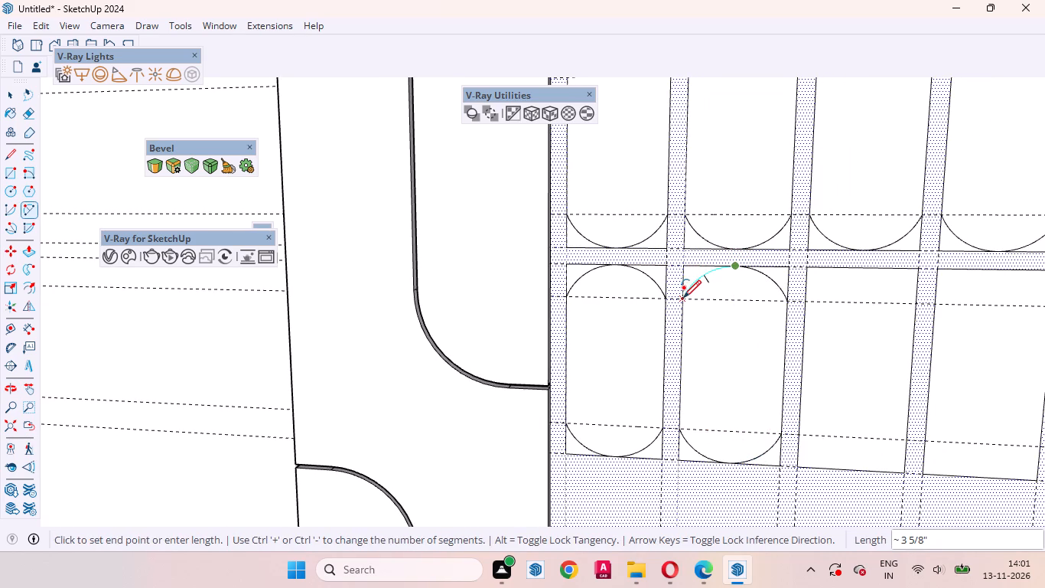
# Round the bottom and top of the third fourth-row rectangle with tangent arcs, about 3 5/8" long, from edge midpoints to guide intersections.
pyautogui.scroll(-15, 717, 341)
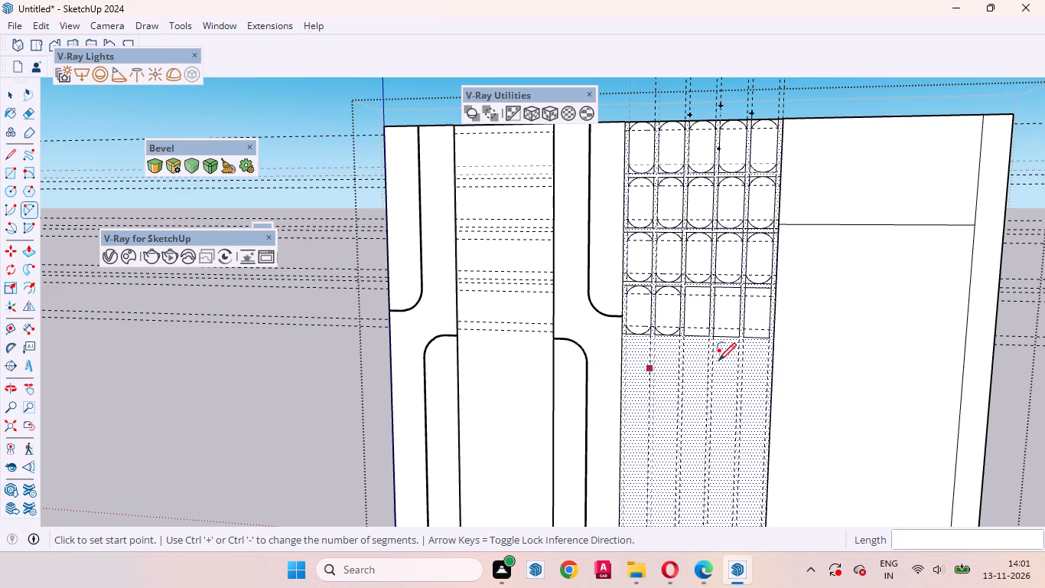
pyautogui.scroll(-2, 595, 338)
pyautogui.scroll(11, 679, 345)
pyautogui.click(679, 325)
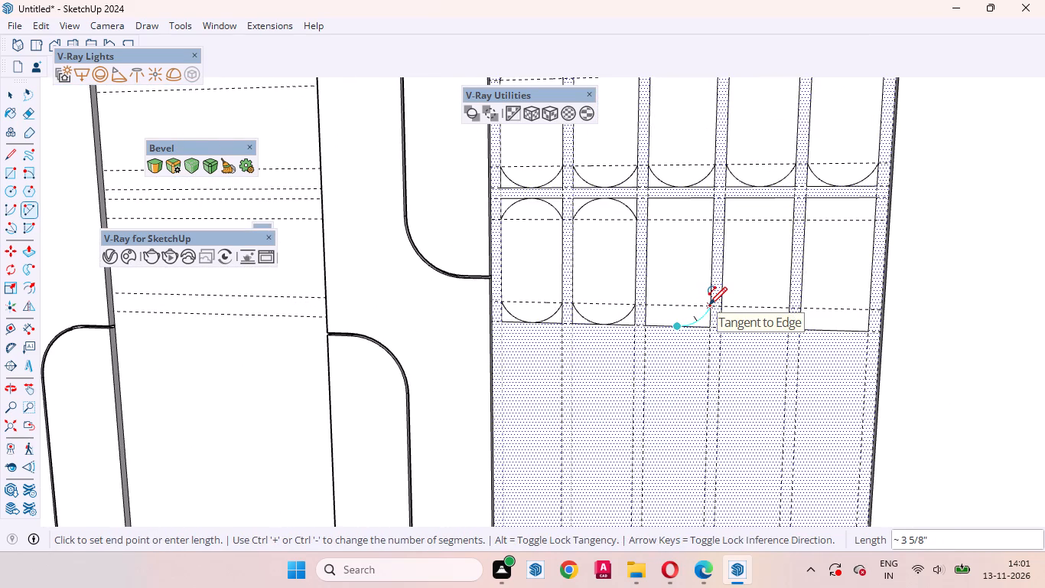
pyautogui.doubleClick(709, 305)
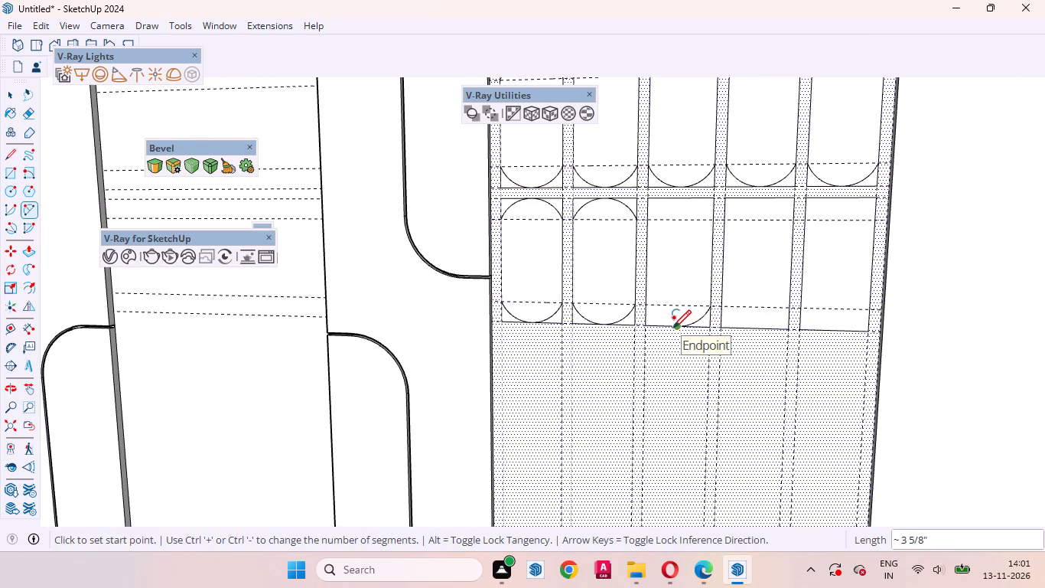
pyautogui.click(673, 328)
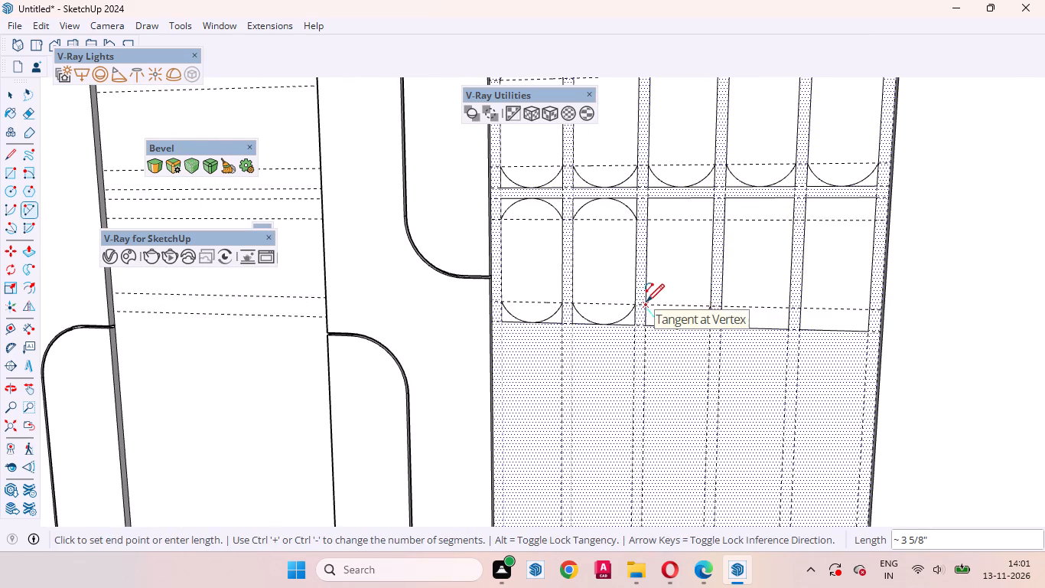
pyautogui.doubleClick(646, 302)
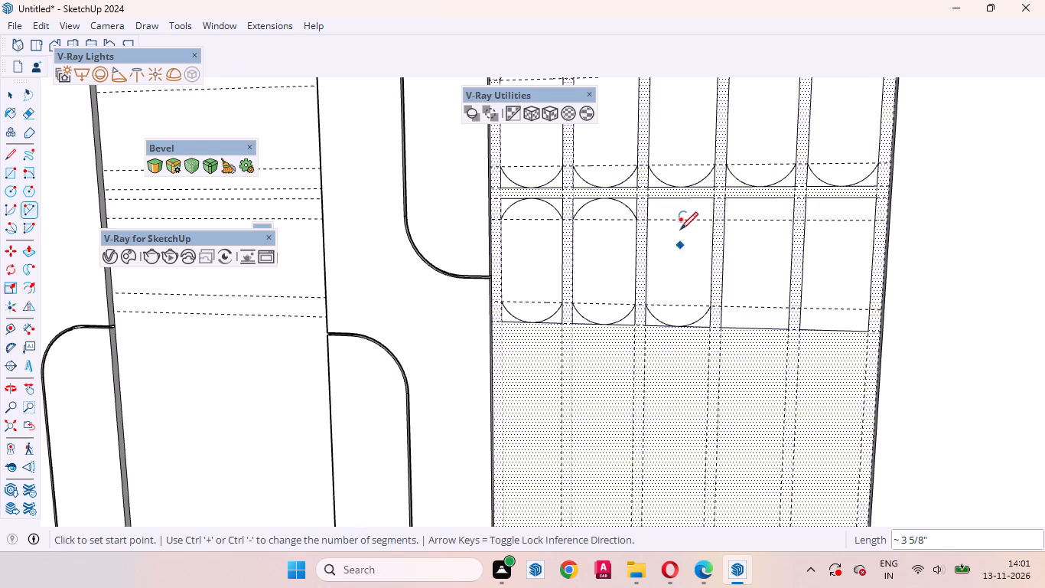
pyautogui.click(681, 195)
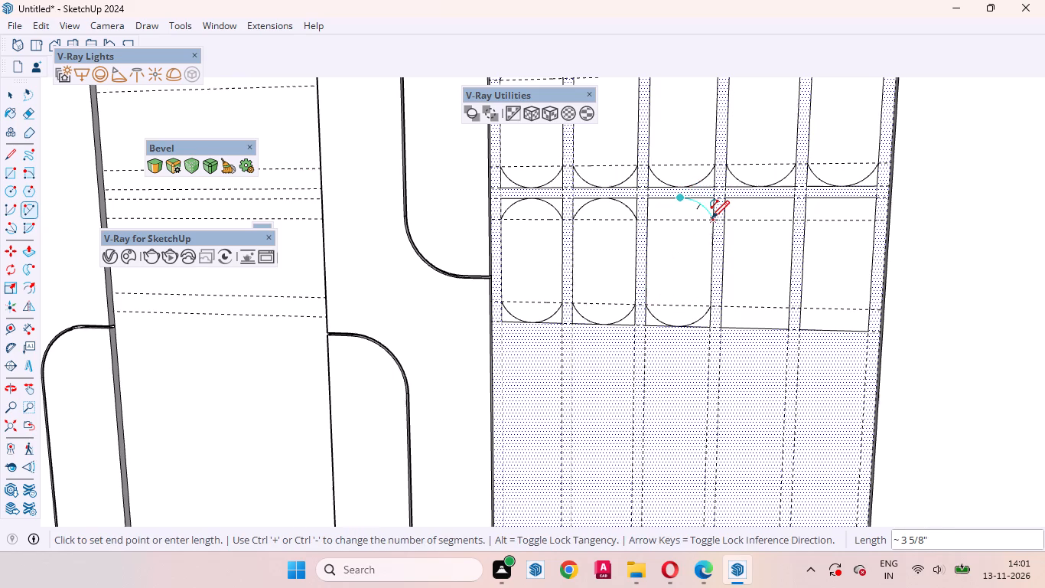
pyautogui.doubleClick(711, 218)
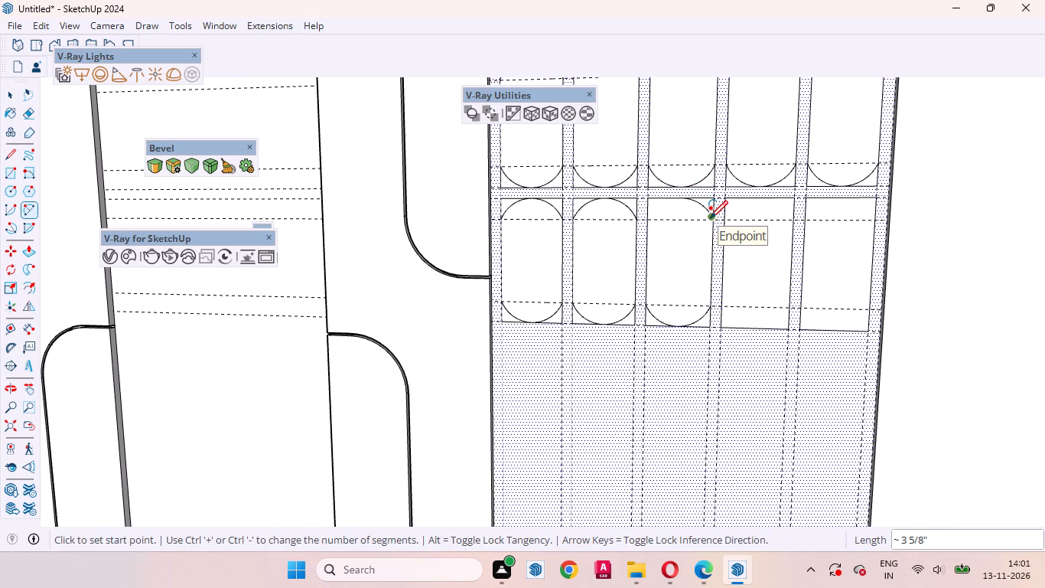
pyautogui.click(680, 196)
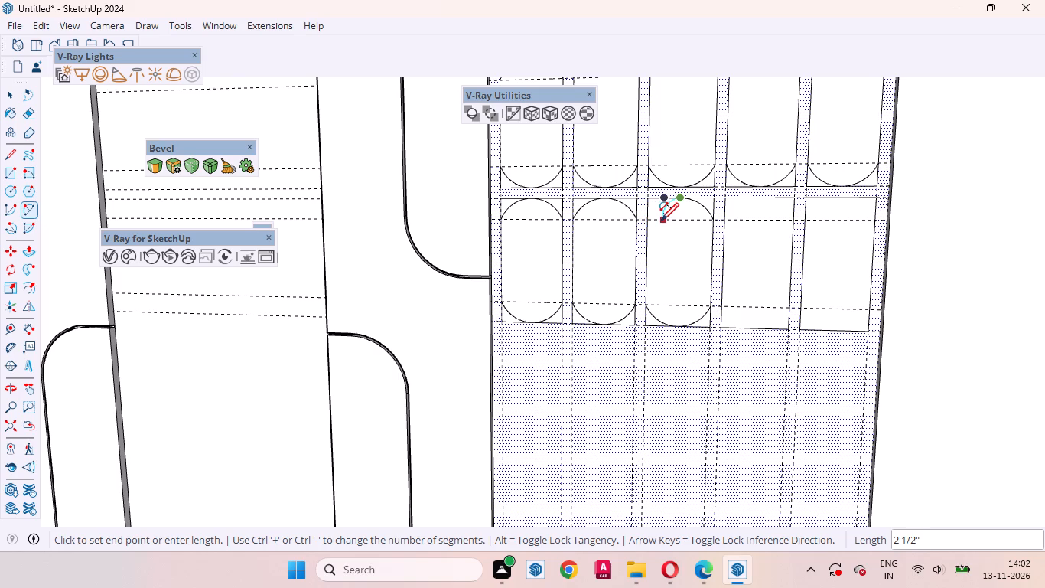
pyautogui.scroll(12, 656, 220)
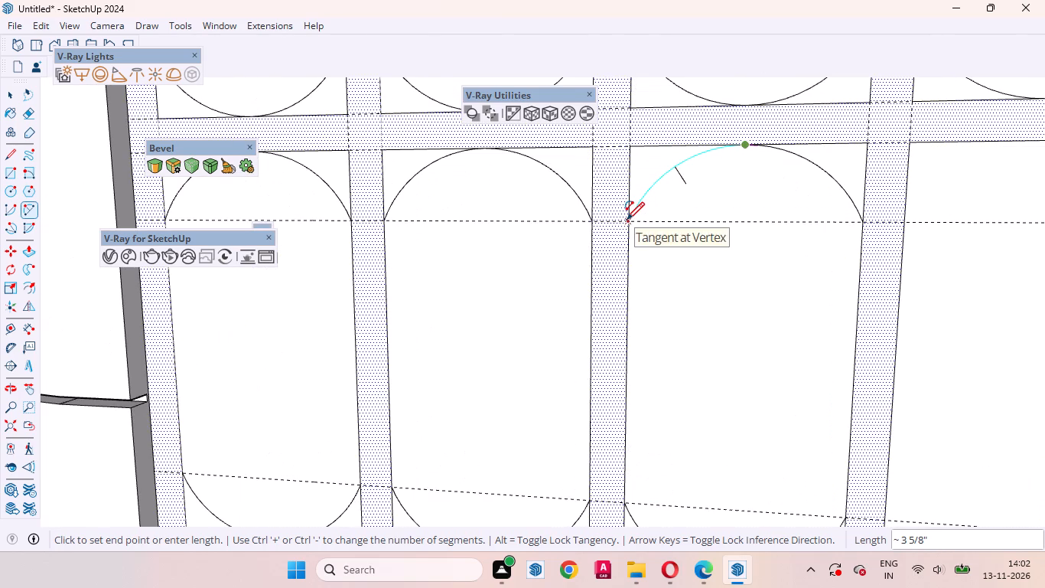
pyautogui.doubleClick(627, 220)
# Round both ends of the fourth rectangle in the fourth row with tangent arcs, about 3 5/8" long, from edge midpoints to guide intersections.
pyautogui.scroll(-15, 643, 224)
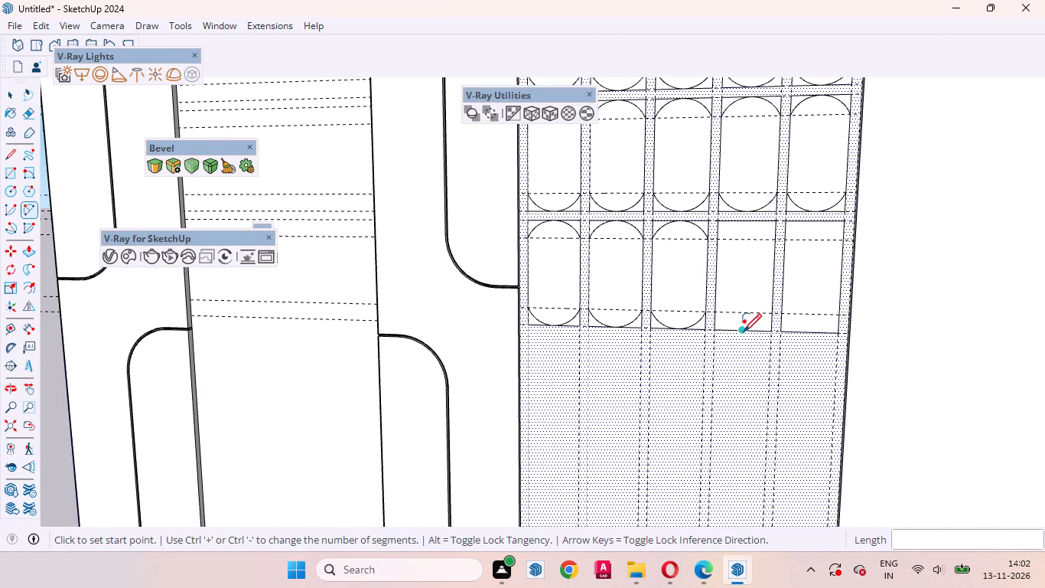
pyautogui.click(744, 330)
pyautogui.doubleClick(770, 313)
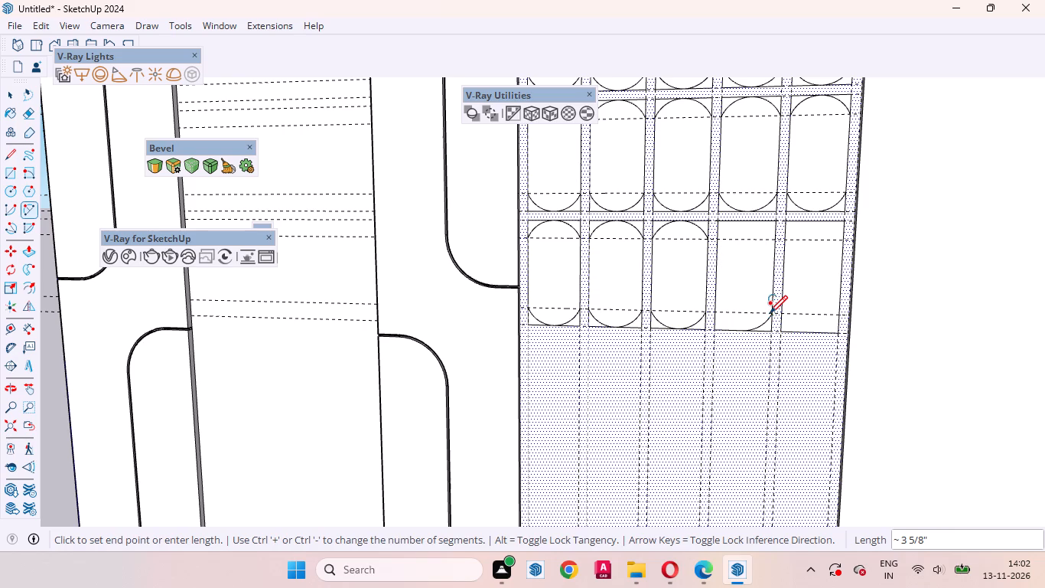
pyautogui.click(747, 219)
pyautogui.doubleClick(718, 237)
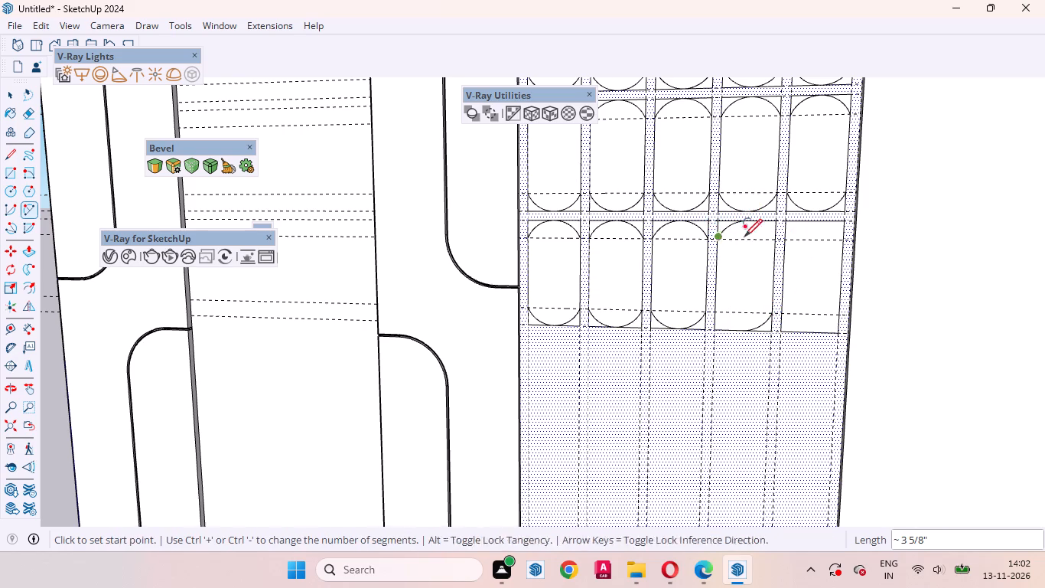
pyautogui.click(747, 223)
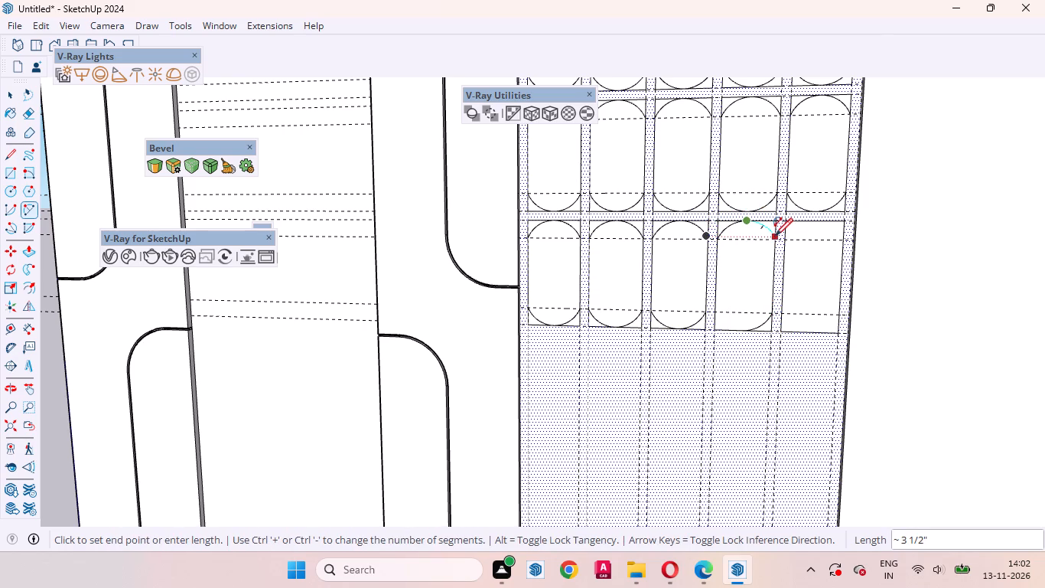
pyautogui.doubleClick(775, 237)
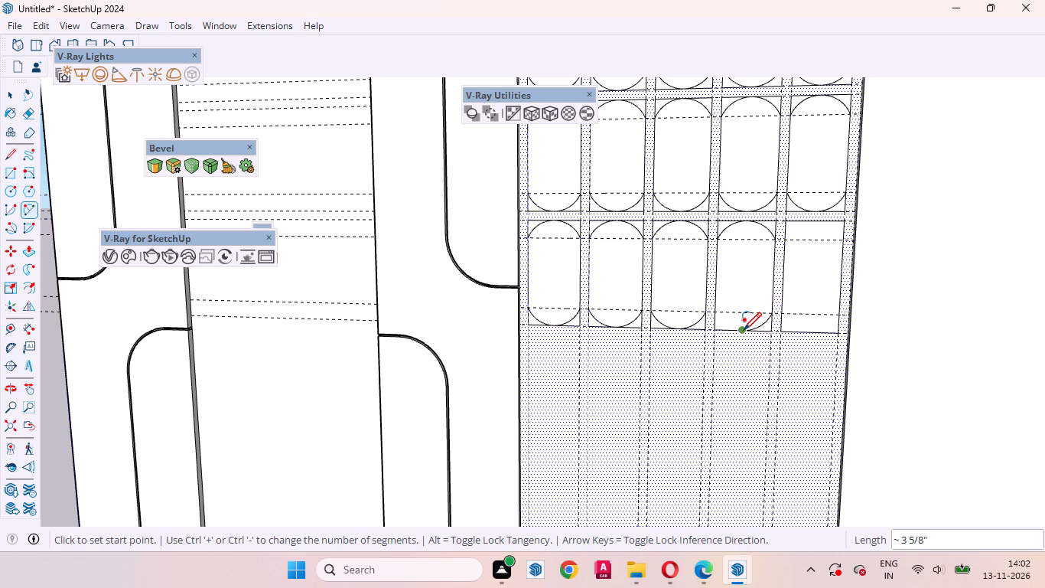
pyautogui.click(743, 331)
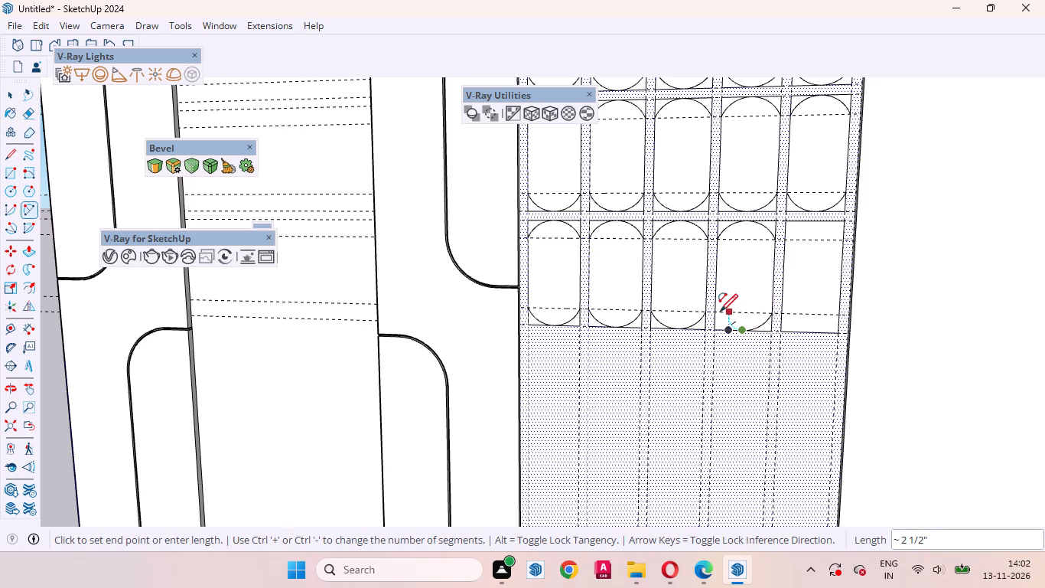
pyautogui.doubleClick(715, 312)
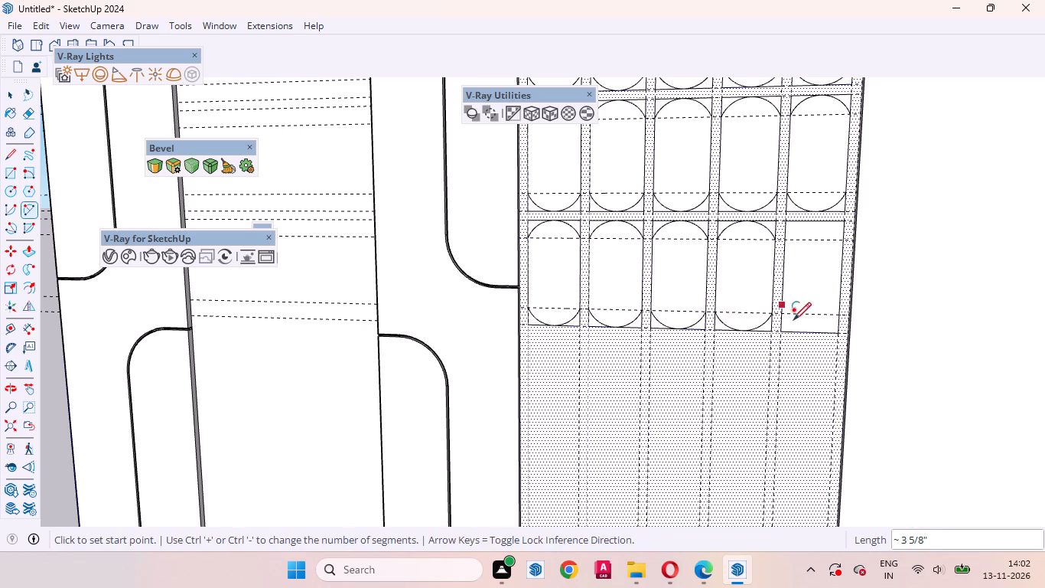
# Round the bottom of the fifth fourth-row rectangle with two tangent arcs, about 3 9/16" long, from the edge midpoint to the guide intersections.
pyautogui.click(809, 331)
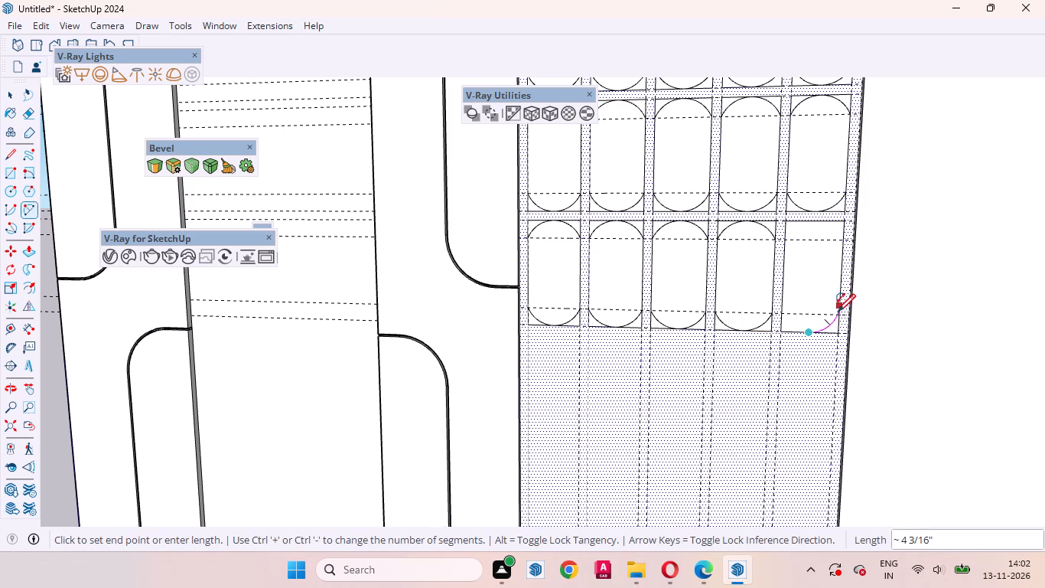
pyautogui.scroll(12, 837, 316)
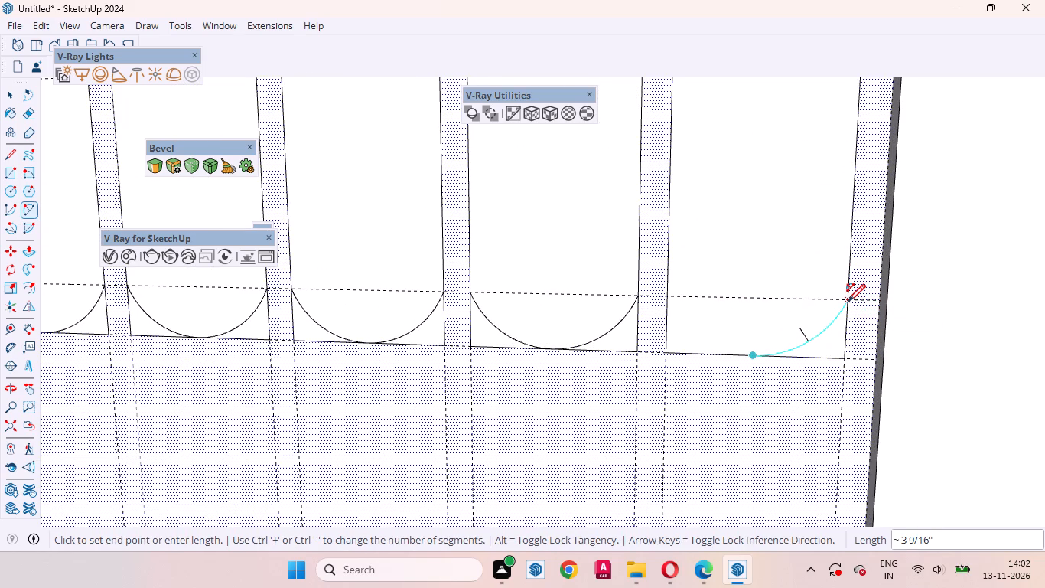
pyautogui.doubleClick(848, 302)
pyautogui.click(753, 354)
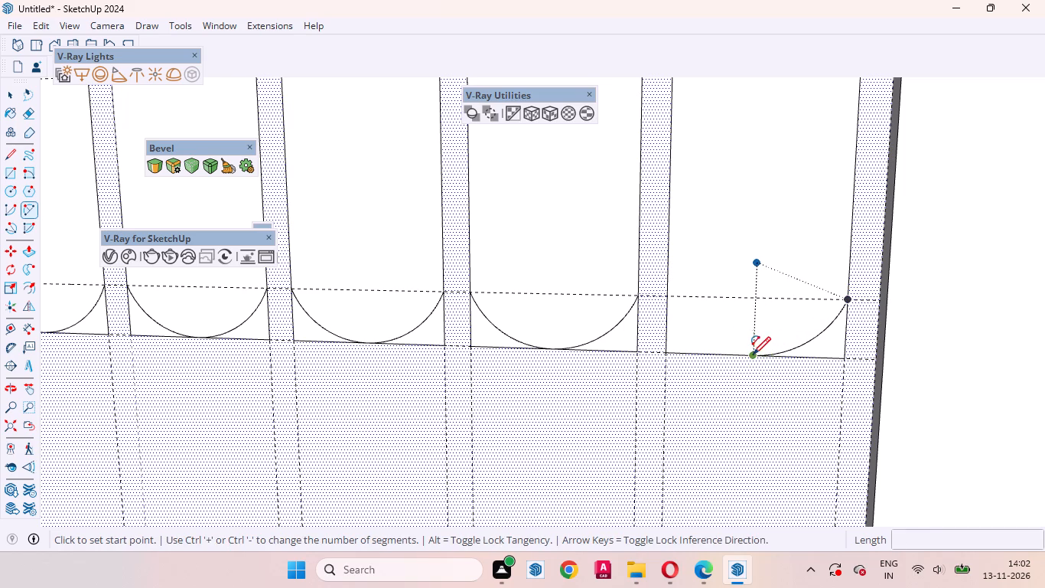
pyautogui.doubleClick(671, 297)
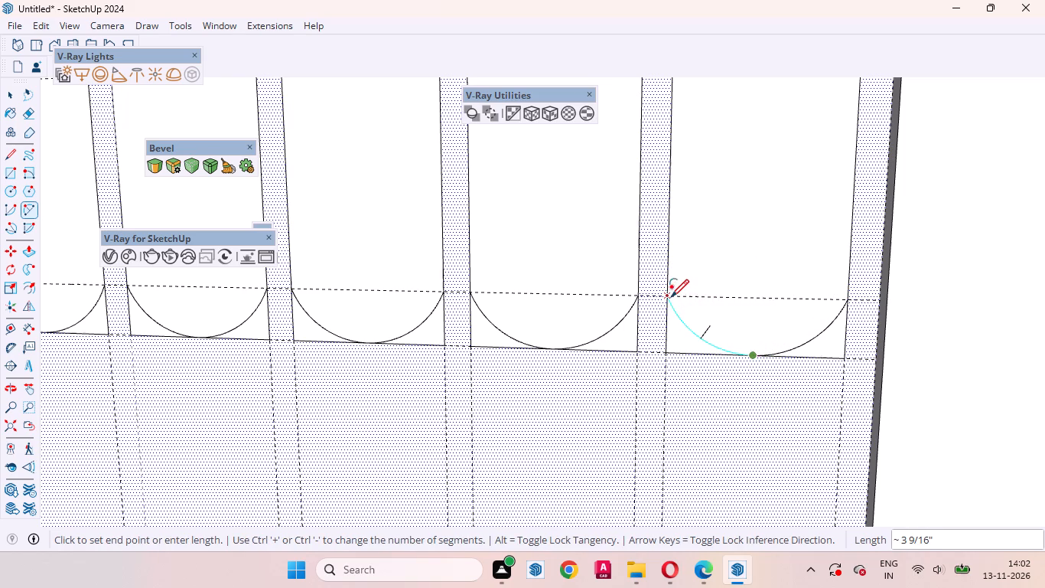
# Round the top of the fifth fourth-row rectangle with two tangent arcs, about 3 9/16" long, from the edge midpoint to the guide intersections.
pyautogui.scroll(-6, 721, 420)
pyautogui.scroll(13, 692, 368)
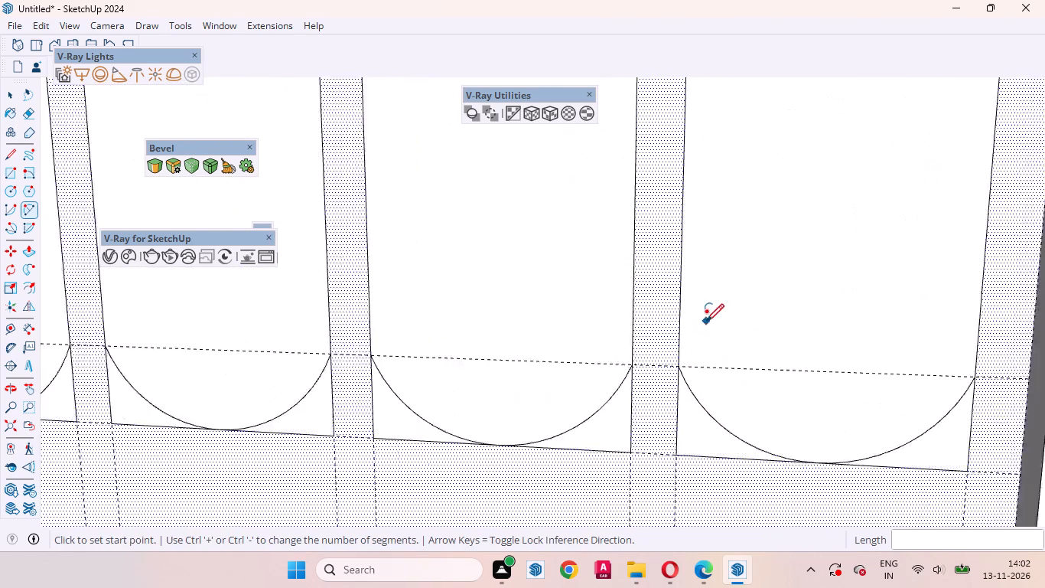
pyautogui.scroll(5, 706, 322)
pyautogui.scroll(10, 662, 397)
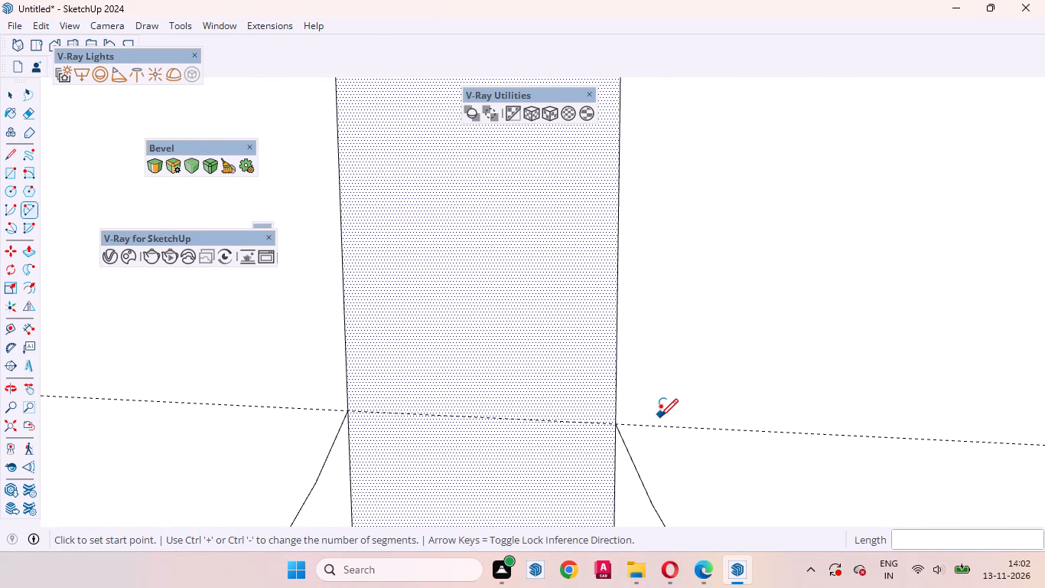
pyautogui.scroll(-20, 666, 407)
pyautogui.scroll(-6, 666, 407)
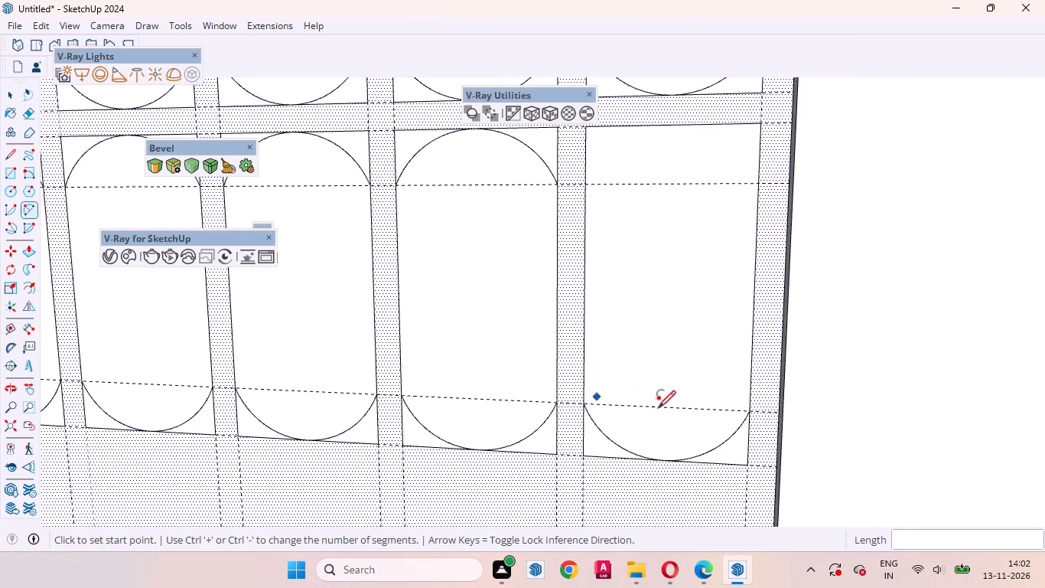
pyautogui.scroll(-8, 658, 408)
pyautogui.scroll(3, 689, 310)
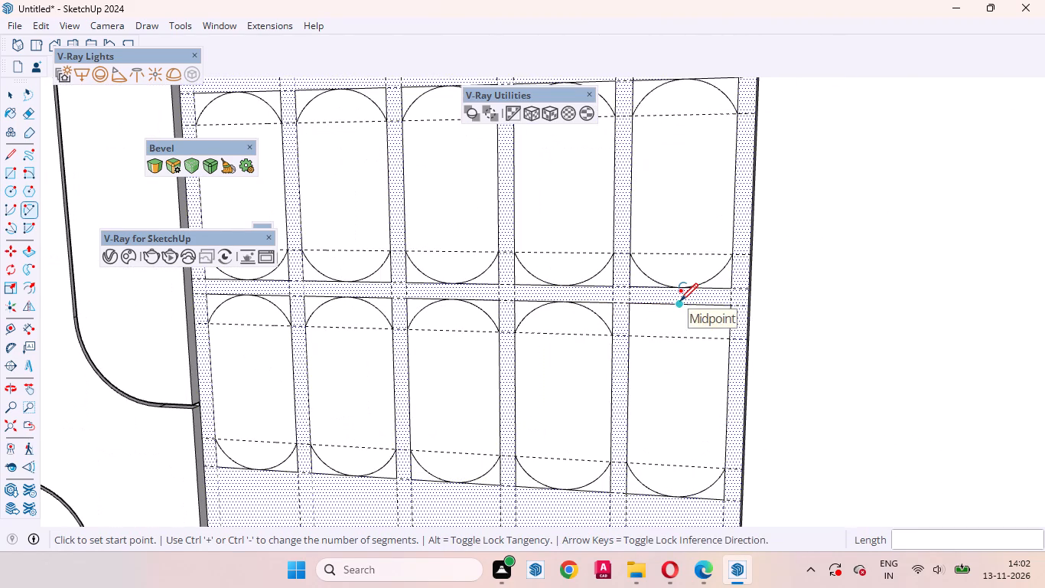
pyautogui.click(680, 301)
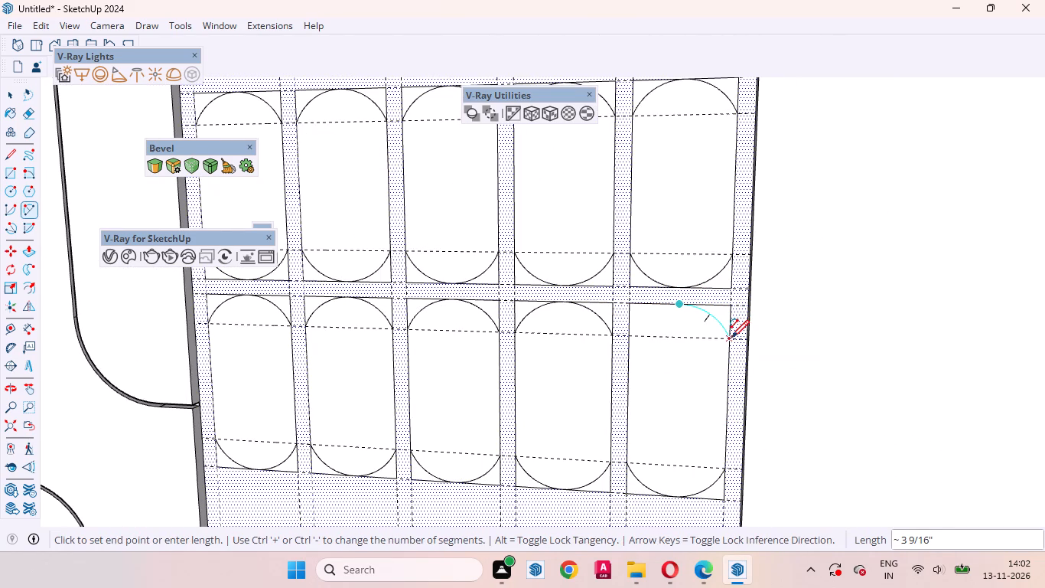
pyautogui.doubleClick(730, 338)
pyautogui.click(676, 304)
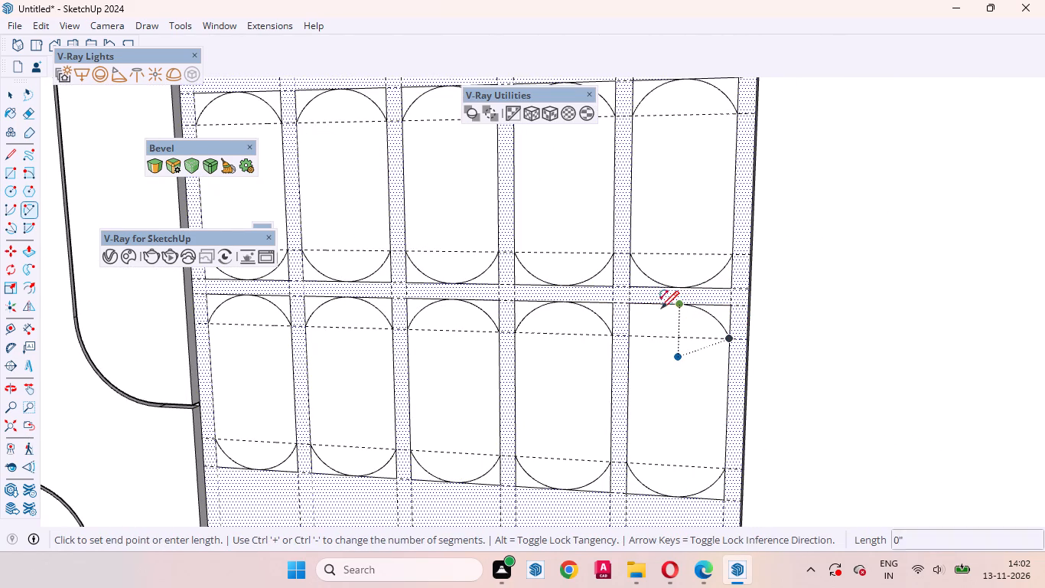
pyautogui.click(630, 333)
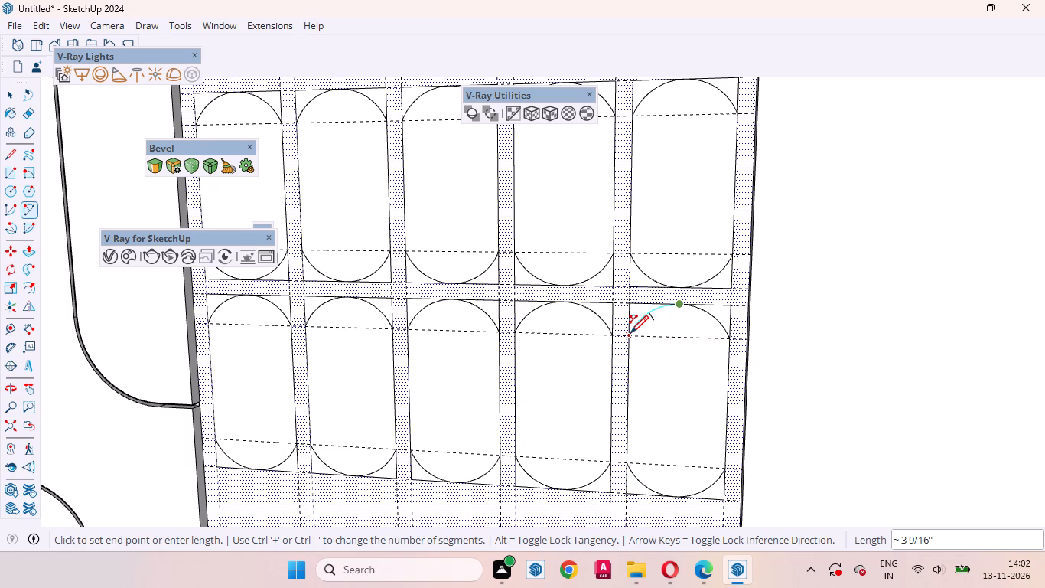
pyautogui.click(630, 333)
pyautogui.scroll(-10, 696, 272)
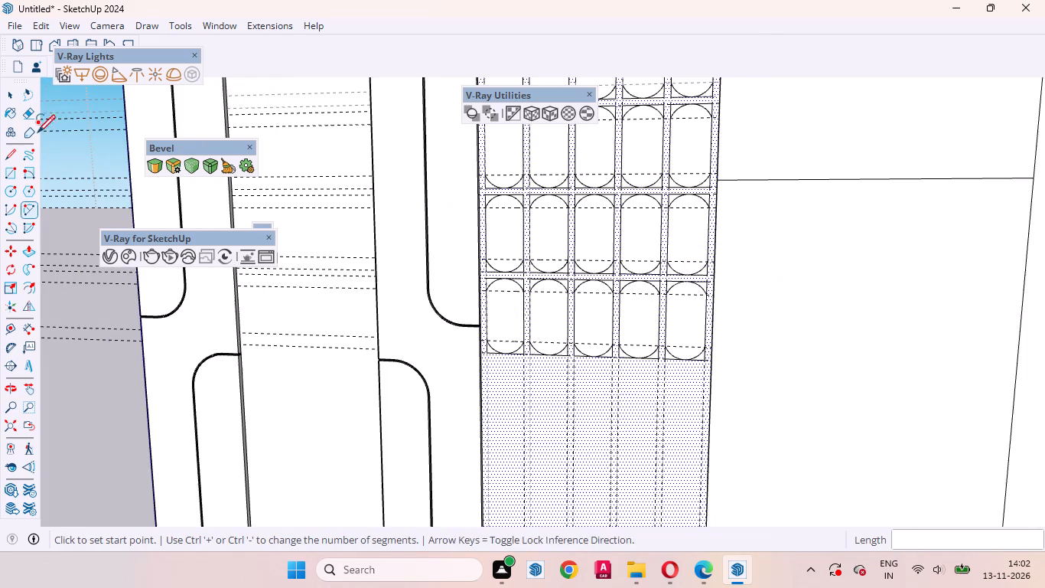
# Place horizontal guides 1" below the fourth row of rounded rectangles and 12" below that first guide.
pyautogui.click(13, 98)
pyautogui.scroll(-3, 558, 342)
pyautogui.moveTo(692, 408); pyautogui.dragTo(654, 413, button='middle')
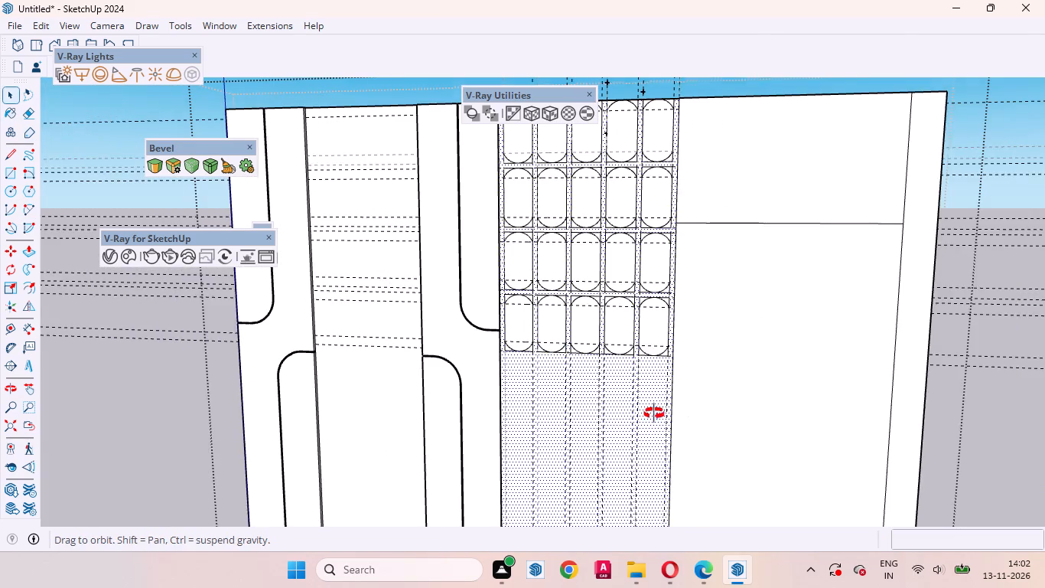
pyautogui.moveTo(654, 413); pyautogui.dragTo(696, 374, button='middle')
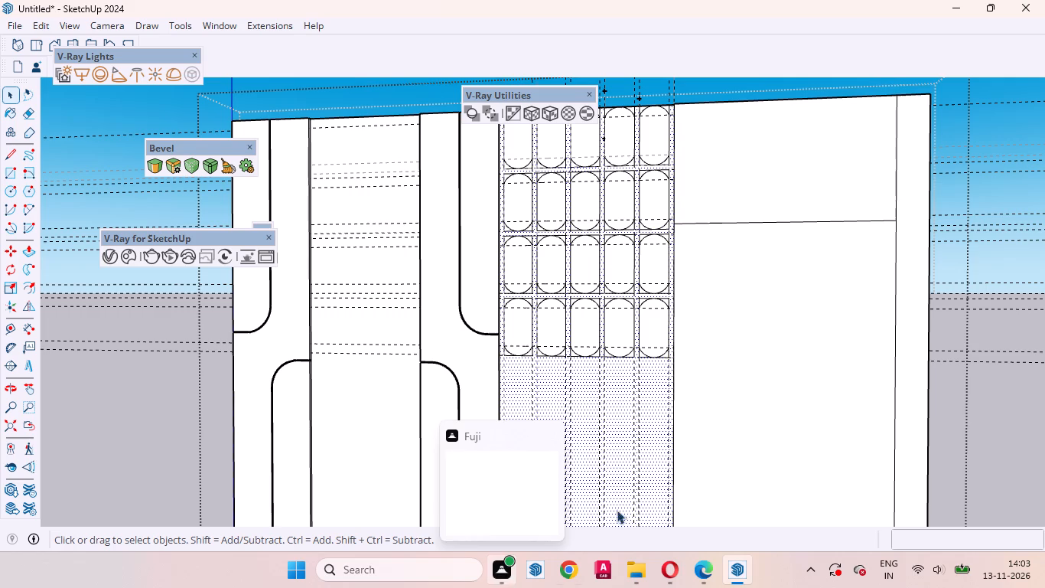
pyautogui.scroll(-2, 490, 383)
pyautogui.moveTo(565, 416); pyautogui.dragTo(487, 420, button='middle')
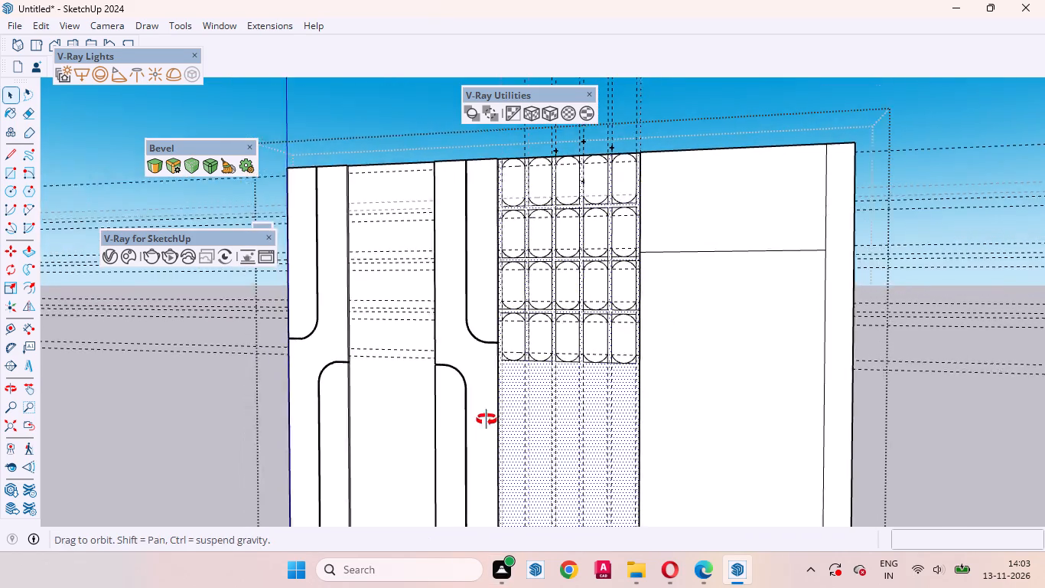
pyautogui.moveTo(487, 420); pyautogui.dragTo(403, 424, button='middle')
pyautogui.scroll(14, 524, 354)
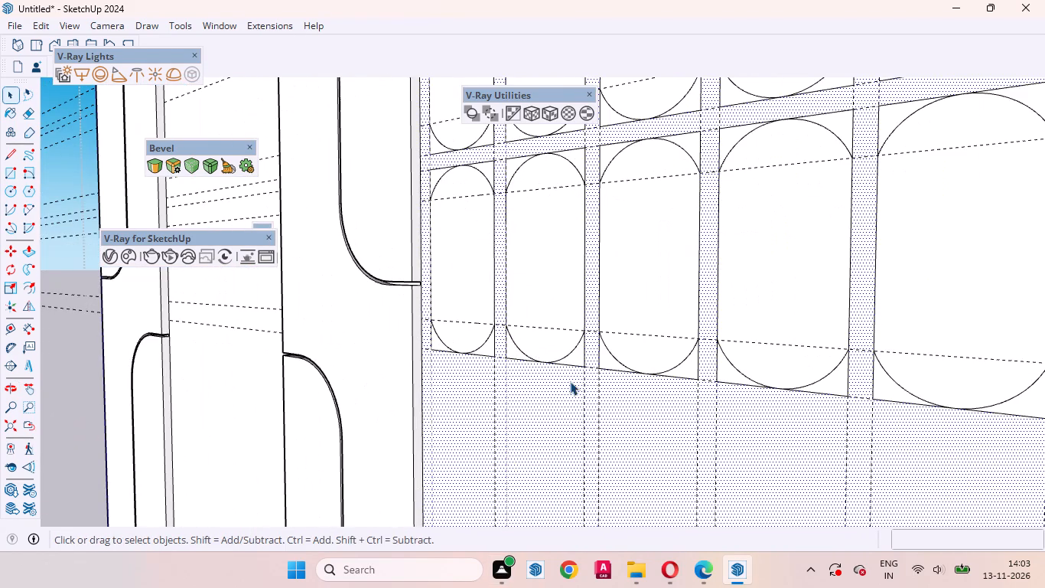
pyautogui.press('t')
pyautogui.scroll(4, 570, 381)
pyautogui.click(579, 358)
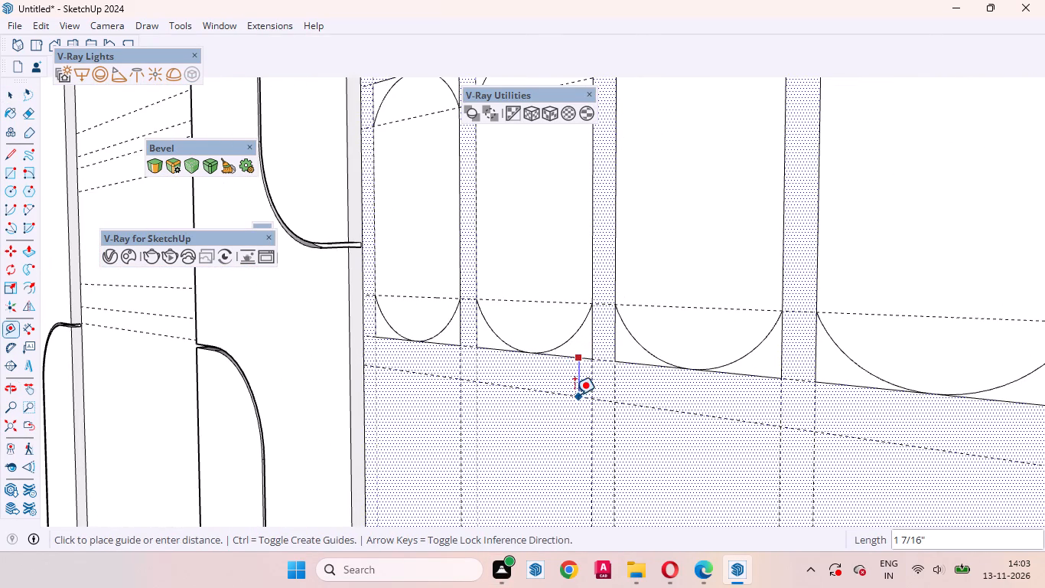
pyautogui.press('1')
pyautogui.press('Return')
pyautogui.click(565, 385)
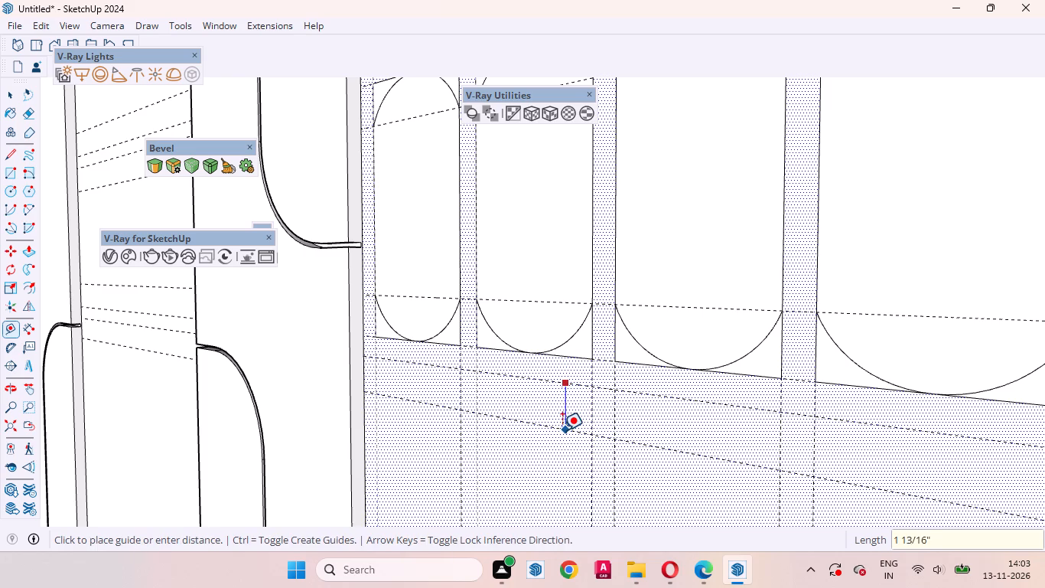
pyautogui.write('12')
pyautogui.press('Return')
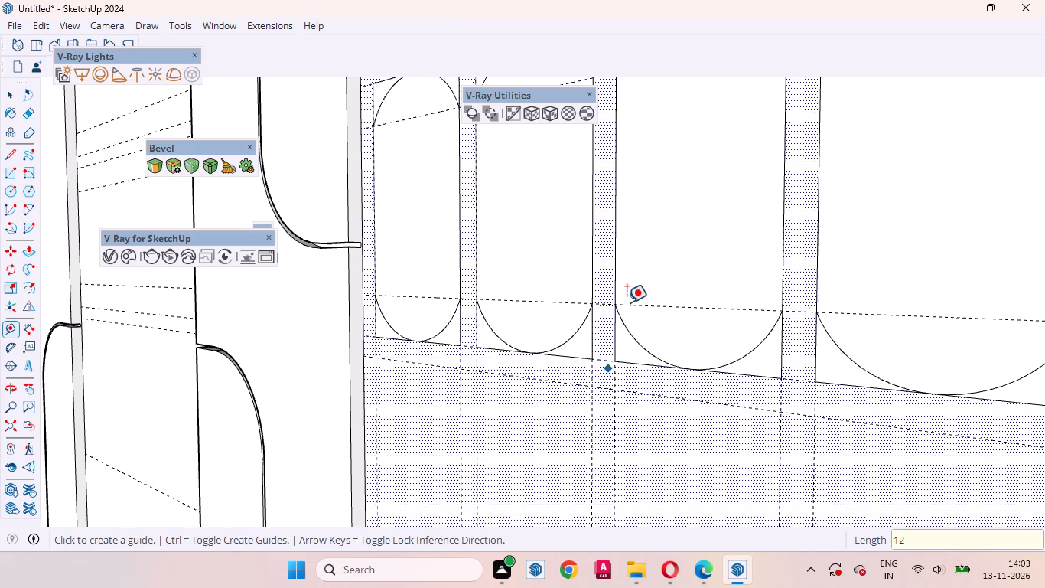
pyautogui.scroll(-11, 631, 281)
pyautogui.press('space')
# Draw five fifth-row rectangles between the guide intersections, each 1' high and about 6" wide.
pyautogui.moveTo(555, 394); pyautogui.dragTo(676, 403, button='middle')
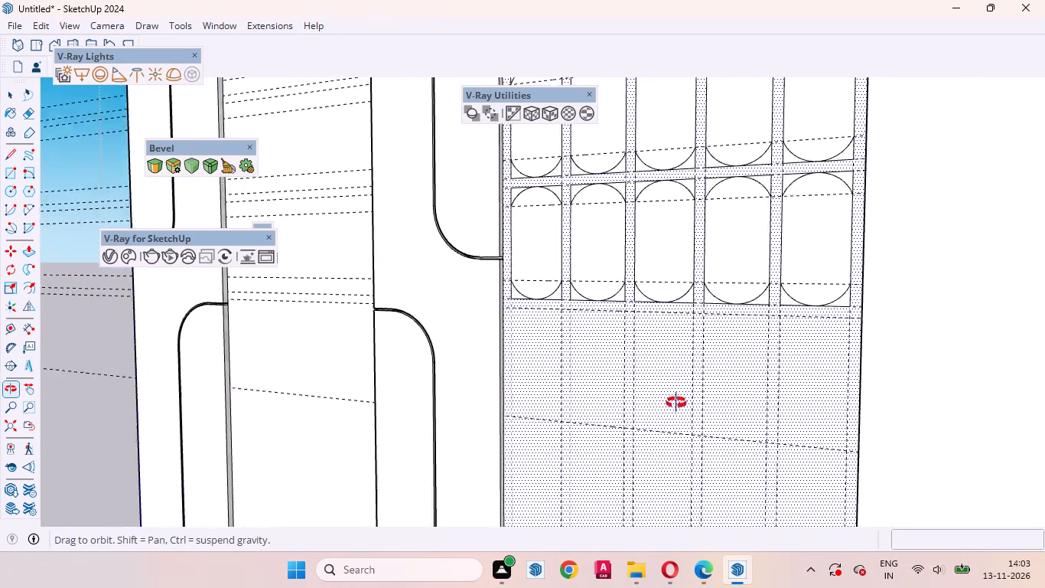
pyautogui.moveTo(676, 403); pyautogui.dragTo(685, 406, button='middle')
pyautogui.press('r')
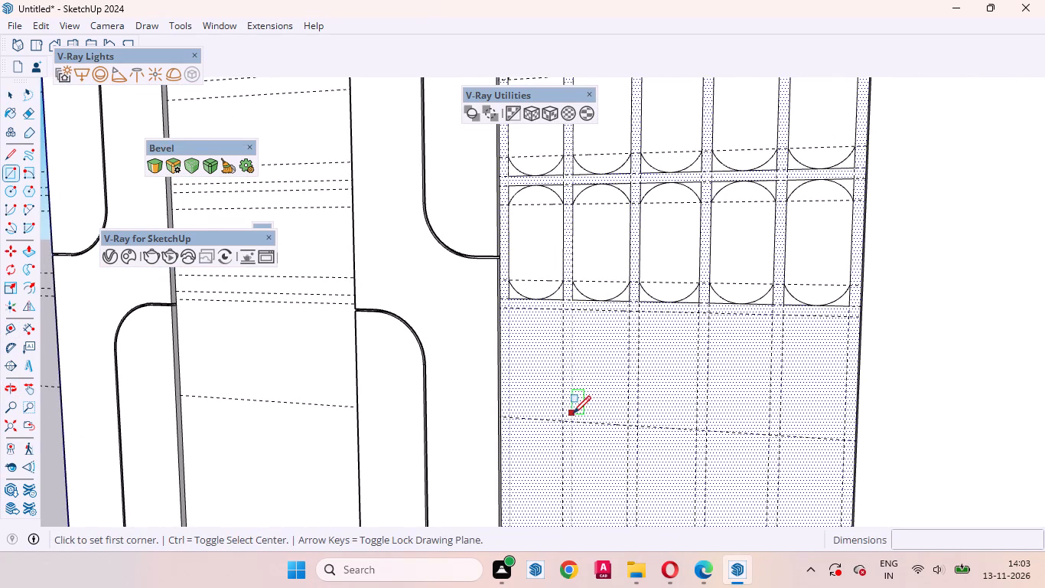
pyautogui.click(563, 416)
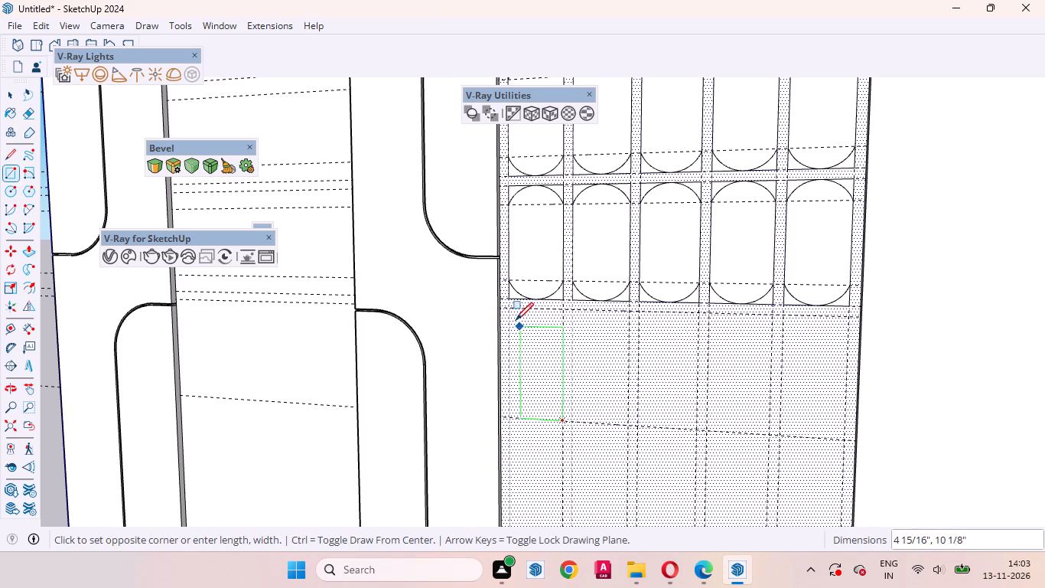
pyautogui.click(511, 310)
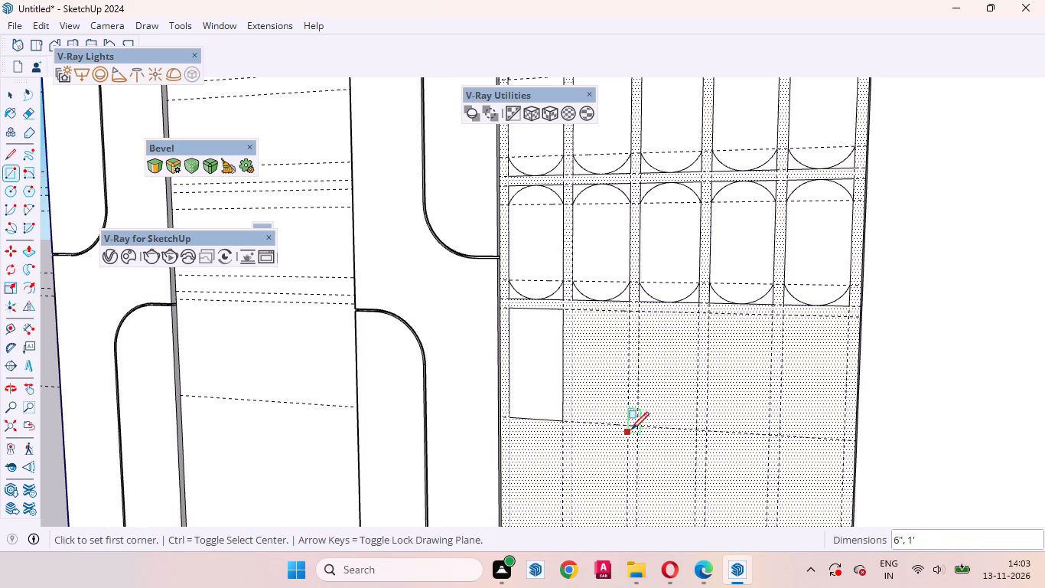
pyautogui.click(627, 427)
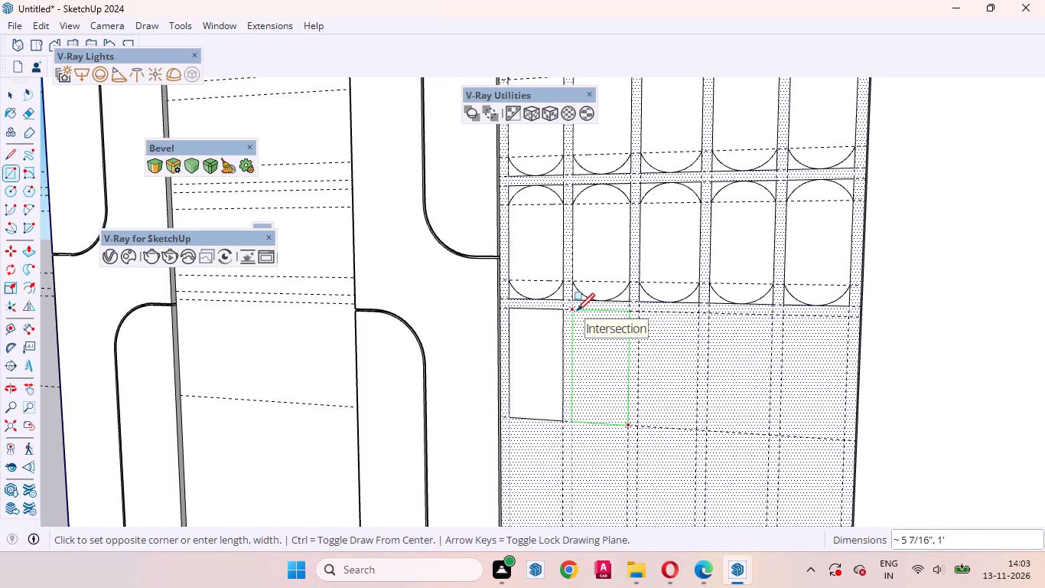
pyautogui.click(577, 311)
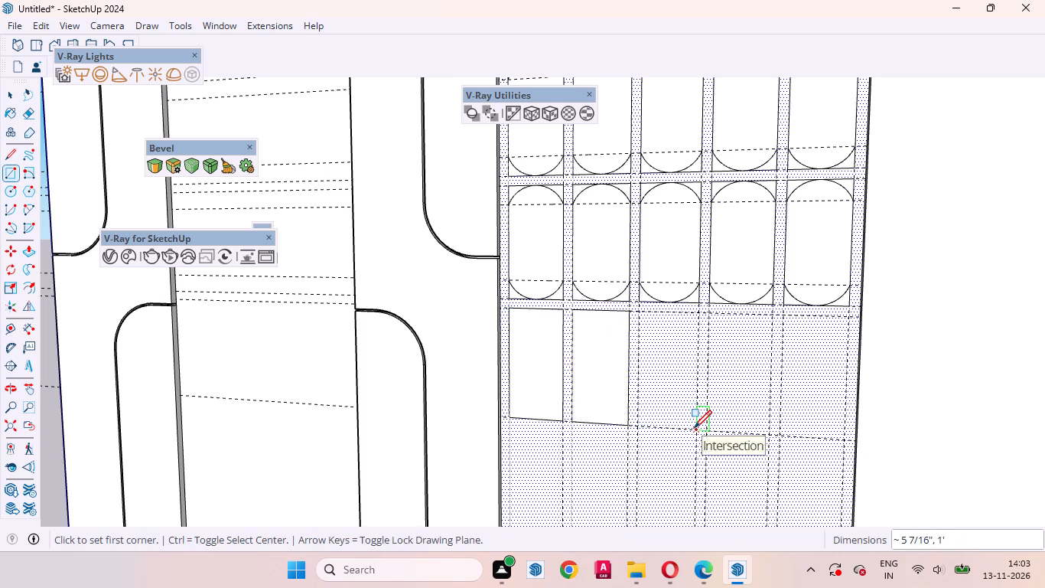
pyautogui.click(694, 428)
pyautogui.click(640, 314)
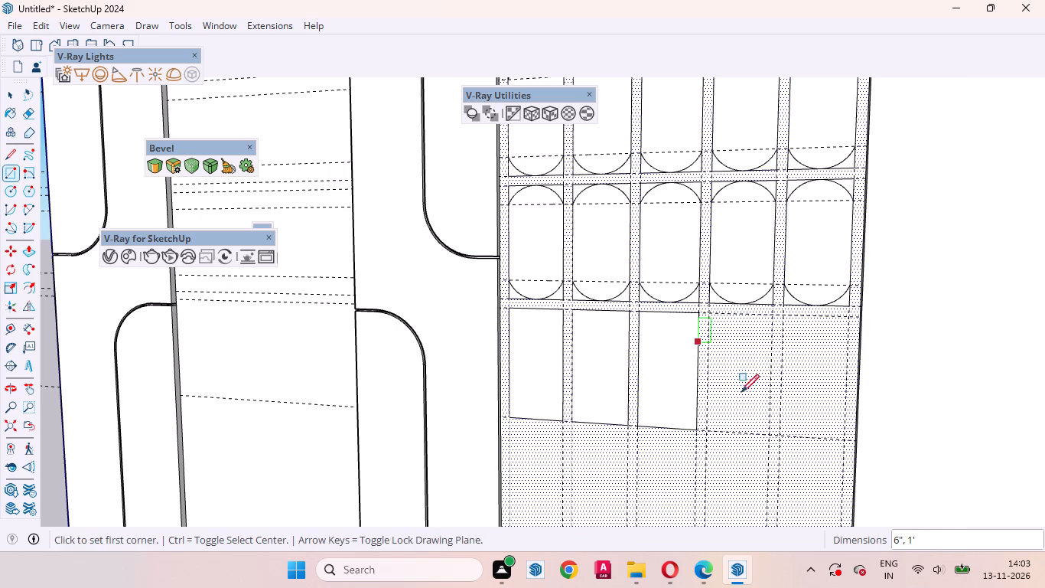
pyautogui.click(771, 432)
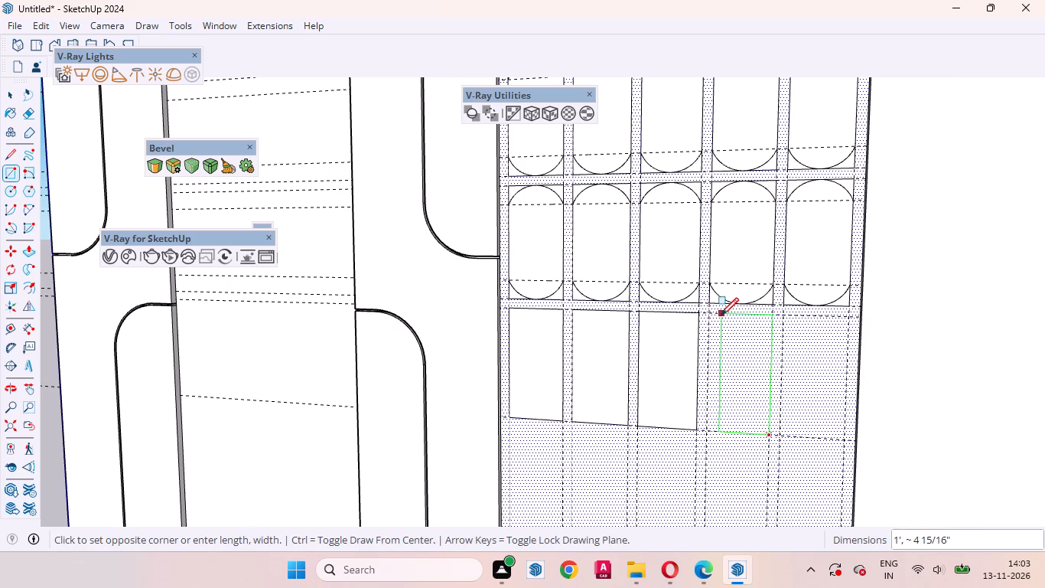
pyautogui.click(707, 315)
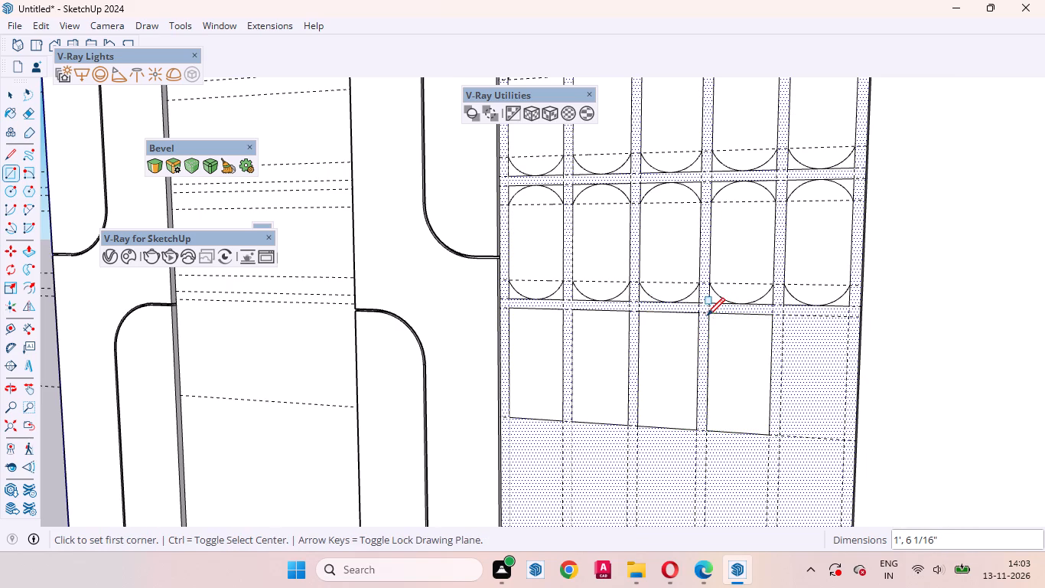
pyautogui.click(845, 439)
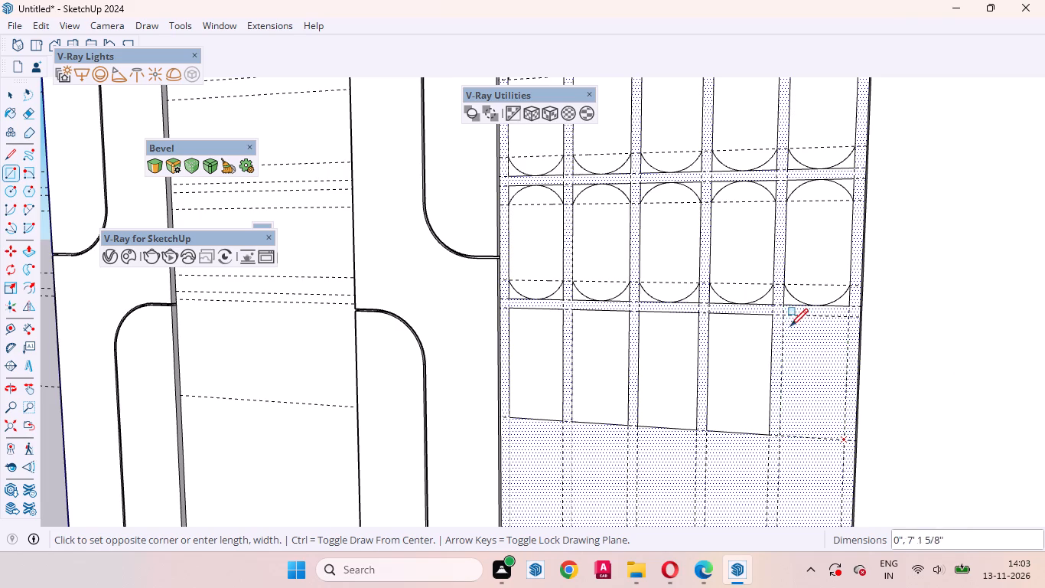
pyautogui.click(783, 318)
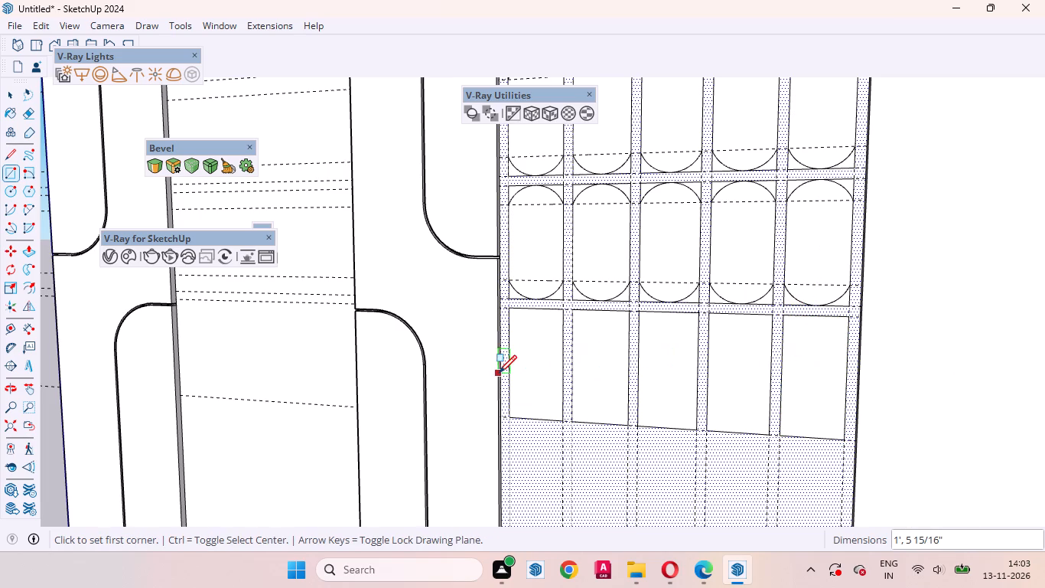
pyautogui.click(14, 90)
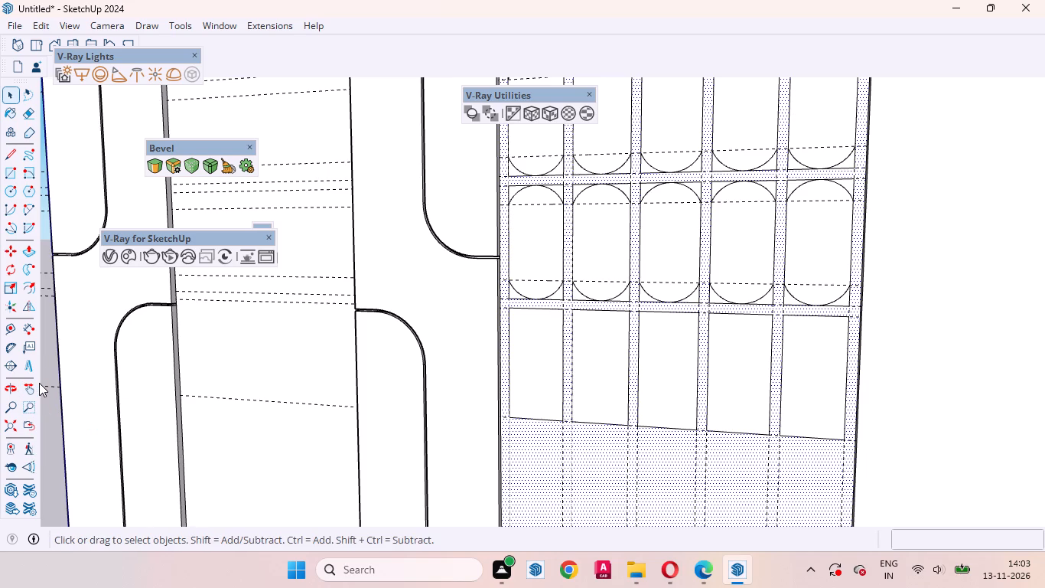
# Place horizontal guides 2" inside the top and bottom edges of the fifth-row rectangles.
pyautogui.press('t')
pyautogui.scroll(5, 528, 336)
pyautogui.click(568, 295)
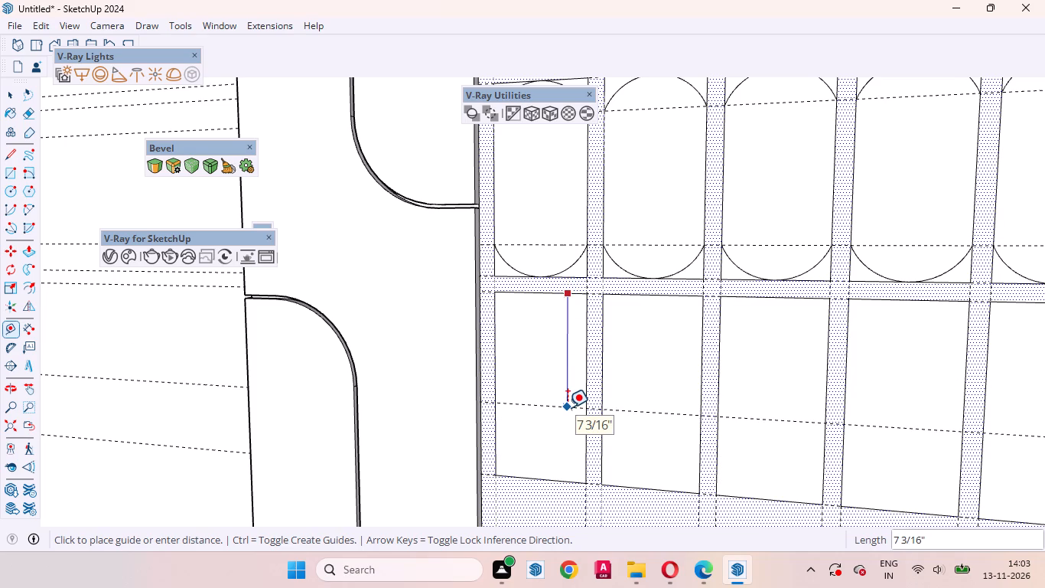
pyautogui.press('2')
pyautogui.press('Return')
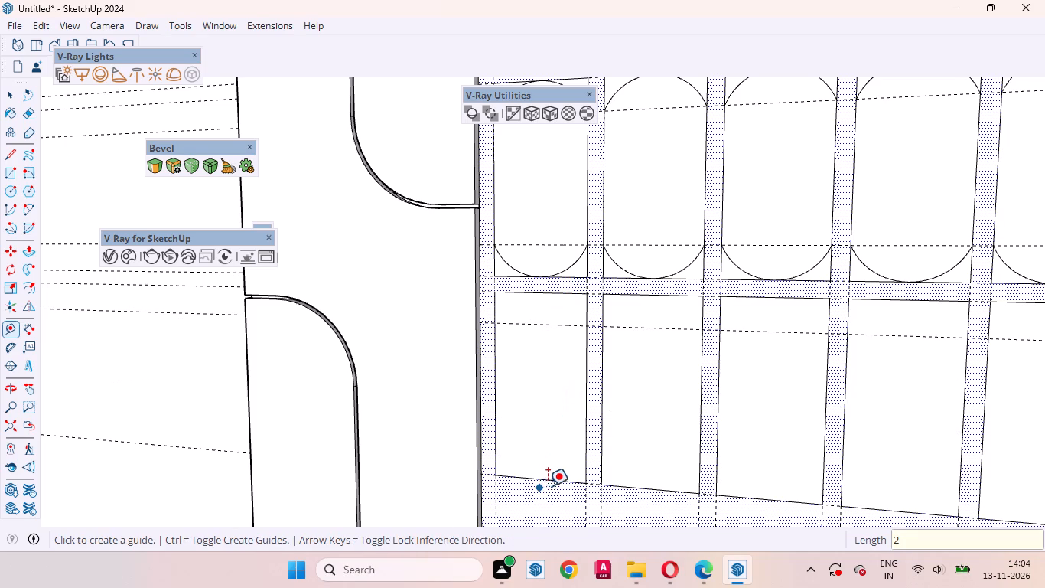
pyautogui.click(570, 481)
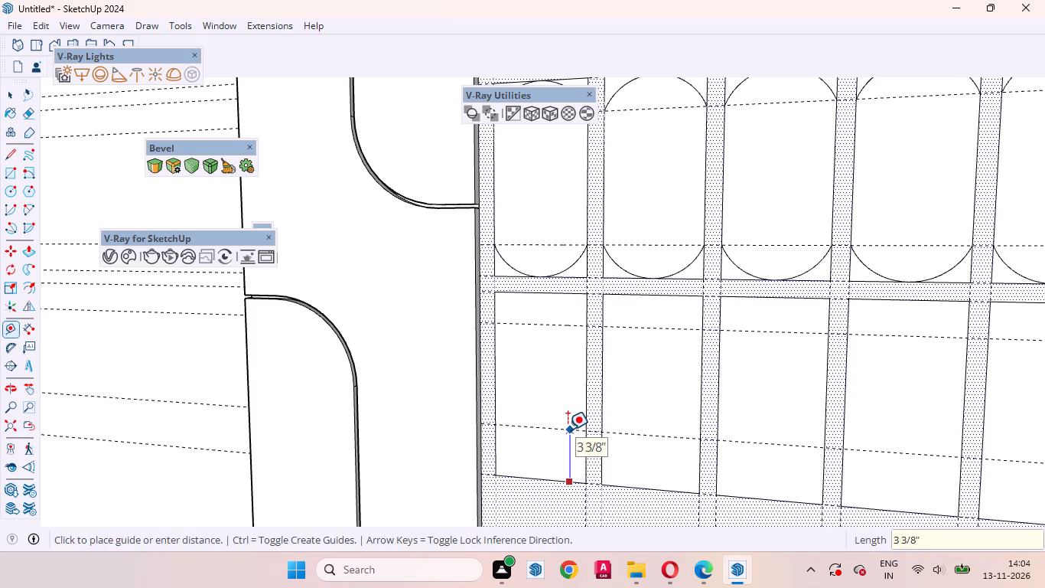
pyautogui.press('2')
pyautogui.press('Return')
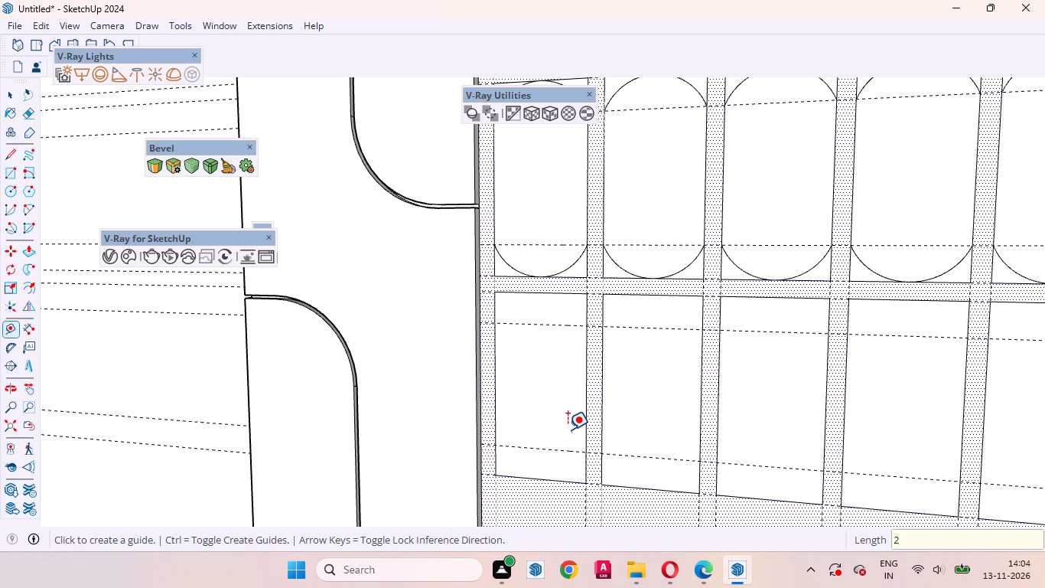
pyautogui.click(9, 91)
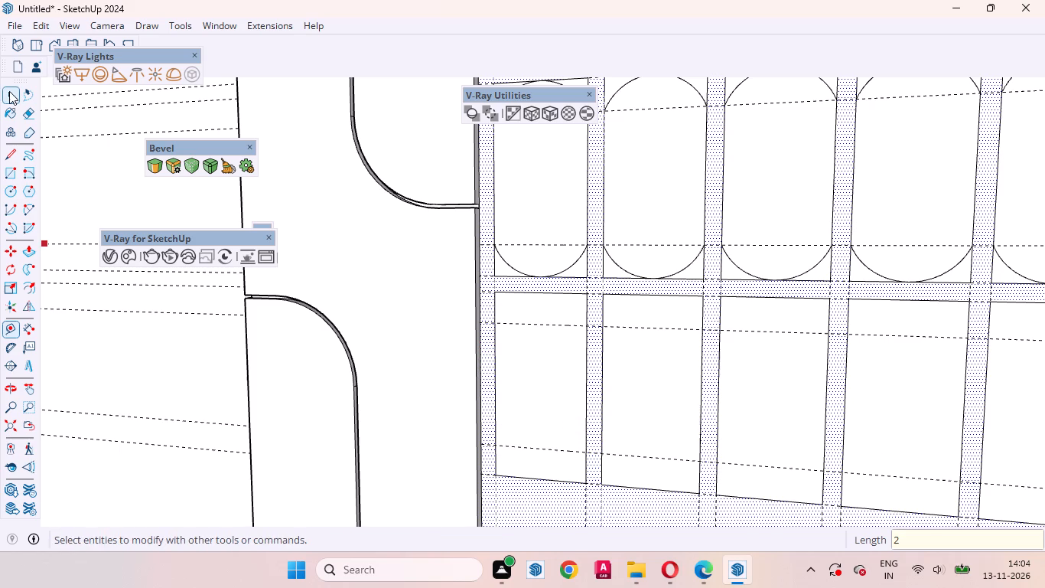
# Round the top of the first fifth-row rectangle with two tangent arcs, about 3 5/8" long, from the edge midpoint to the guide intersections.
pyautogui.press('a')
pyautogui.press('Return')
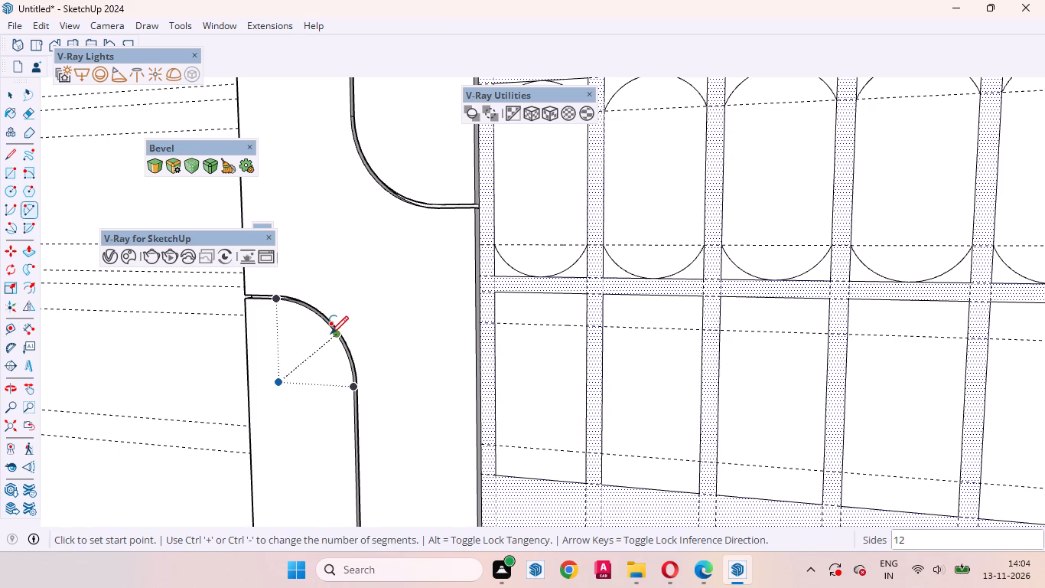
pyautogui.click(542, 294)
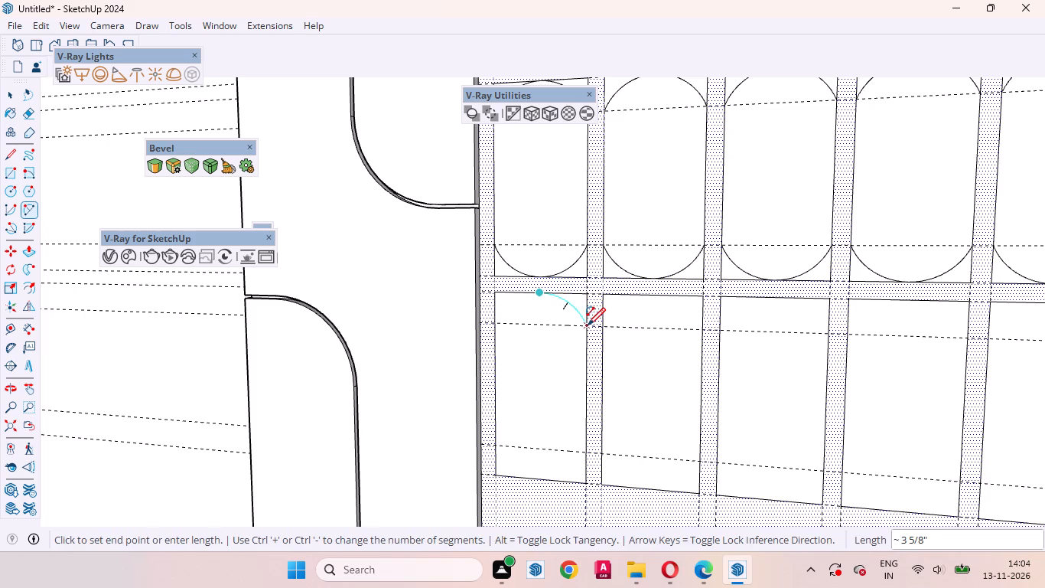
pyautogui.doubleClick(588, 325)
pyautogui.click(539, 294)
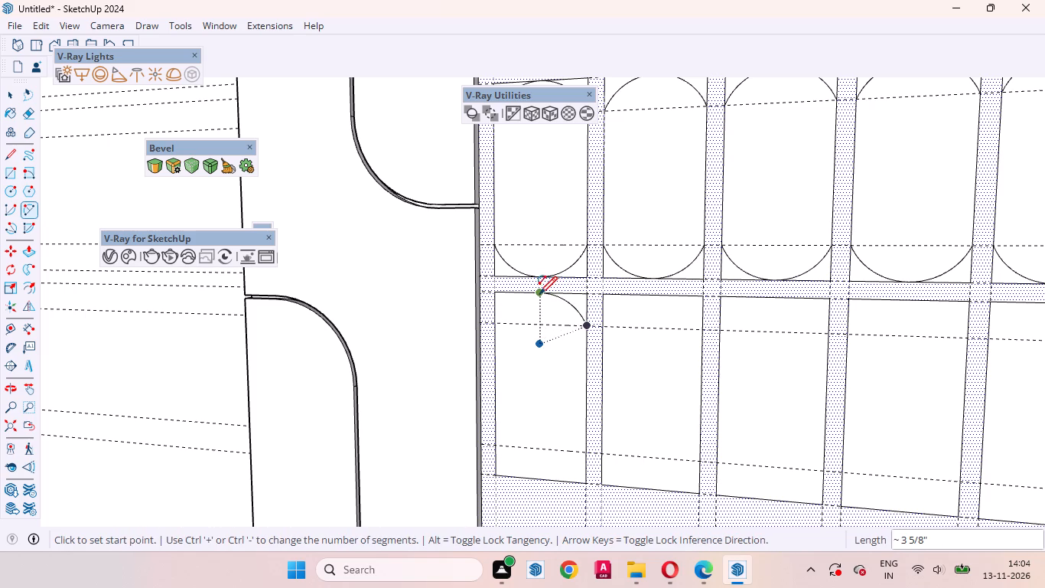
pyautogui.doubleClick(497, 323)
# Round the bottom of the first fifth-row rectangle with two tangent arcs, about 3 5/8" long, from the edge midpoint to the guide intersections.
pyautogui.scroll(-3, 524, 260)
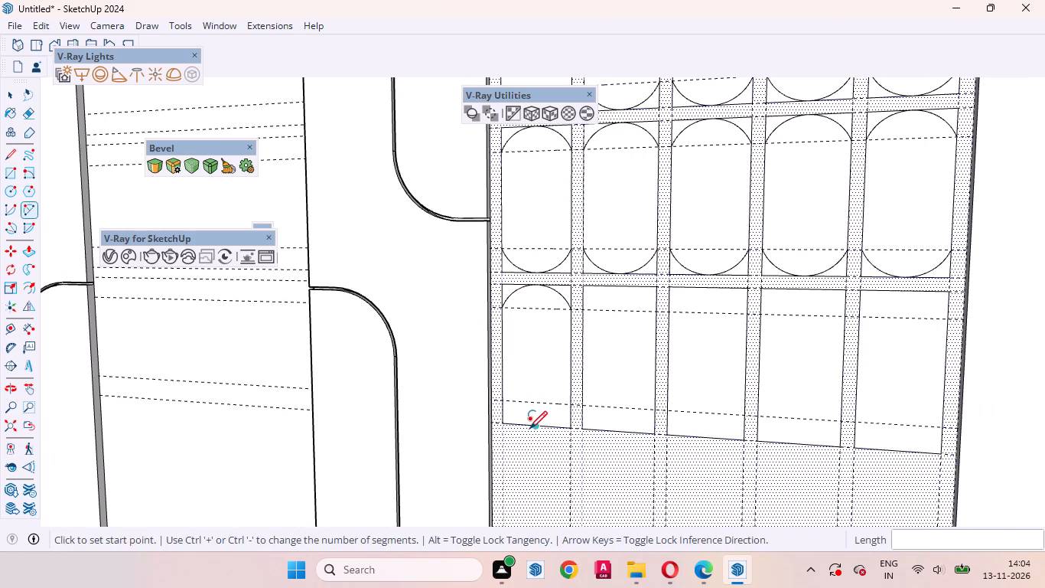
pyautogui.click(535, 428)
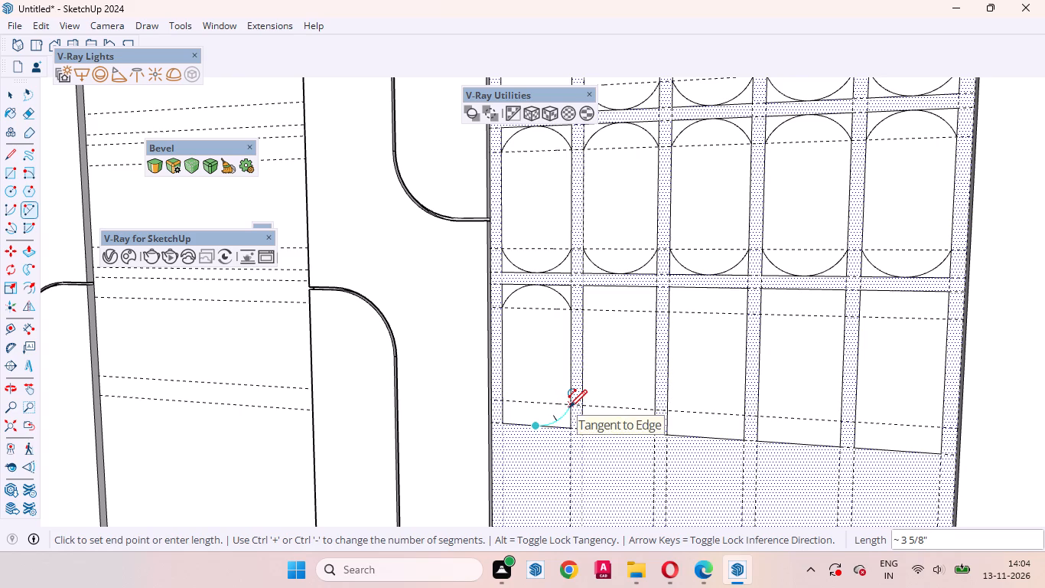
pyautogui.doubleClick(569, 407)
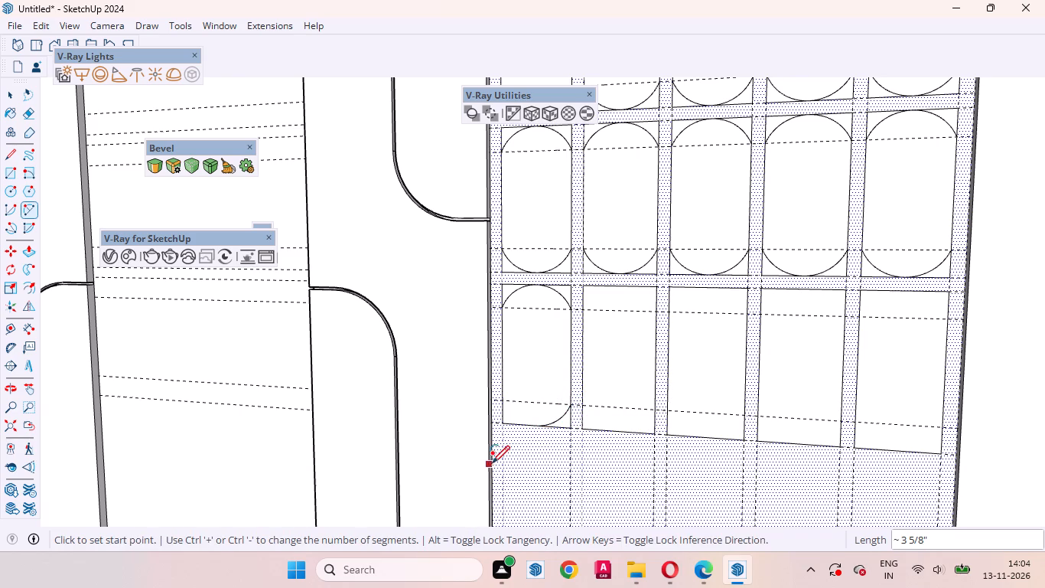
pyautogui.moveTo(490, 463); pyautogui.dragTo(529, 440, button='middle')
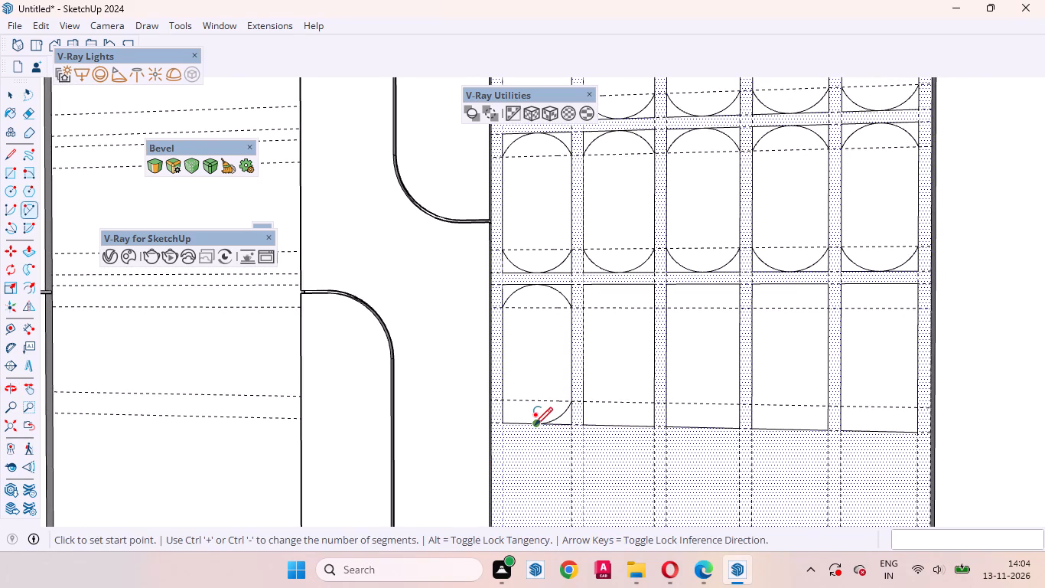
pyautogui.click(535, 425)
pyautogui.doubleClick(502, 402)
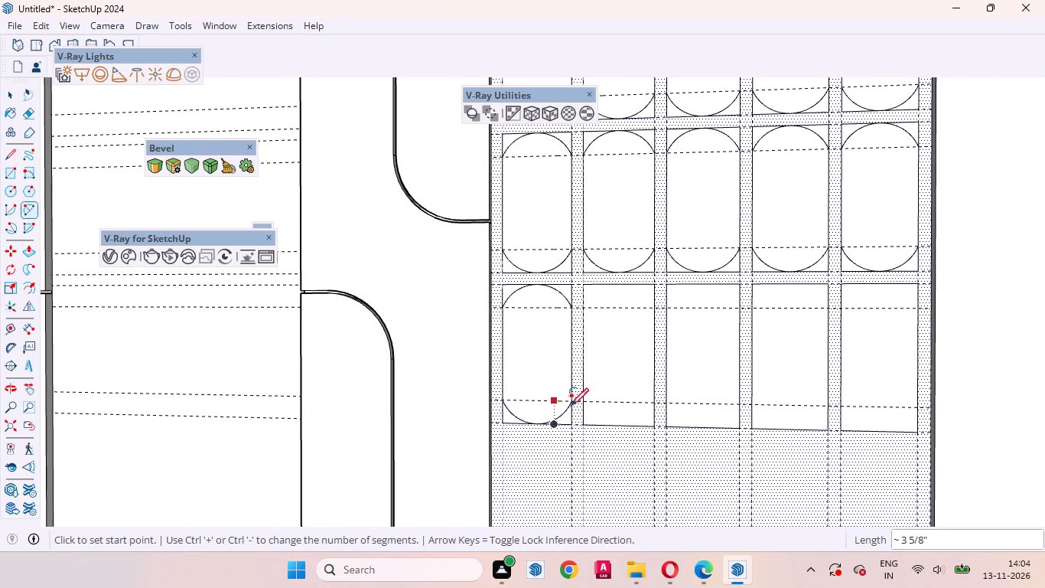
# Round both ends of the second fifth-row rectangle with four tangent arcs, about 3 5/8" long, from edge midpoints to the guide intersections.
pyautogui.click(614, 428)
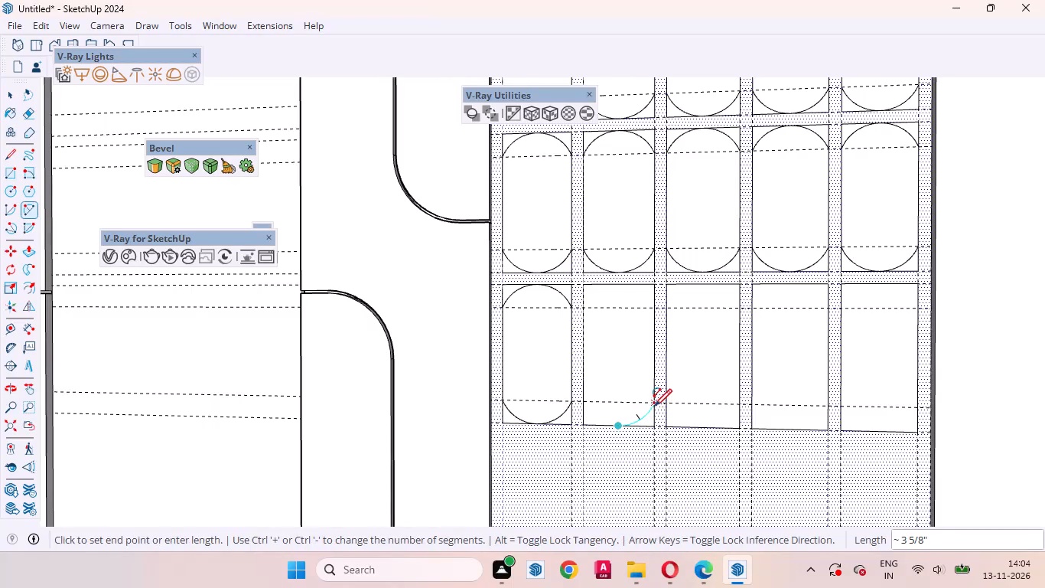
pyautogui.doubleClick(654, 406)
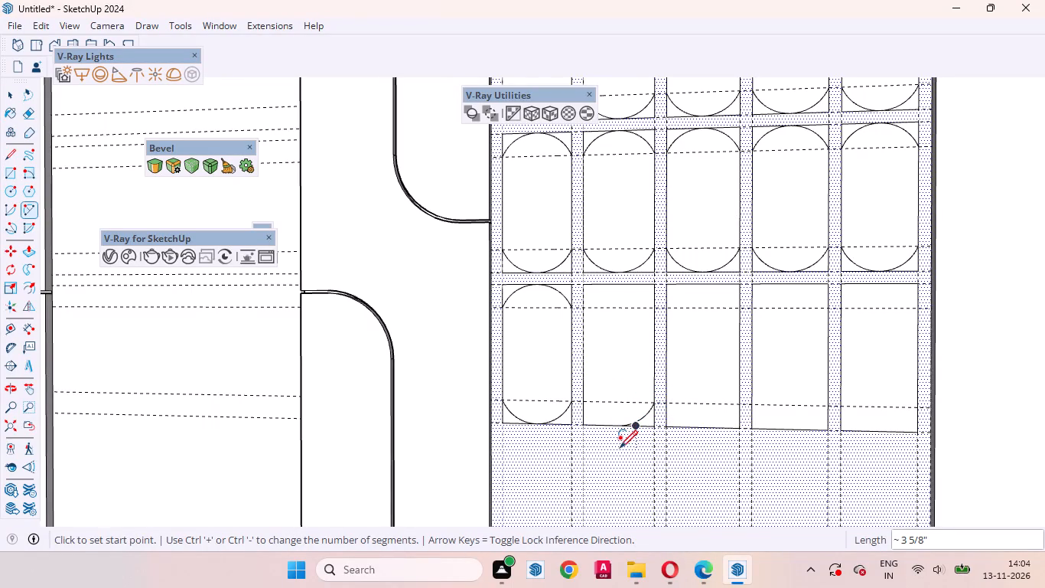
pyautogui.click(616, 427)
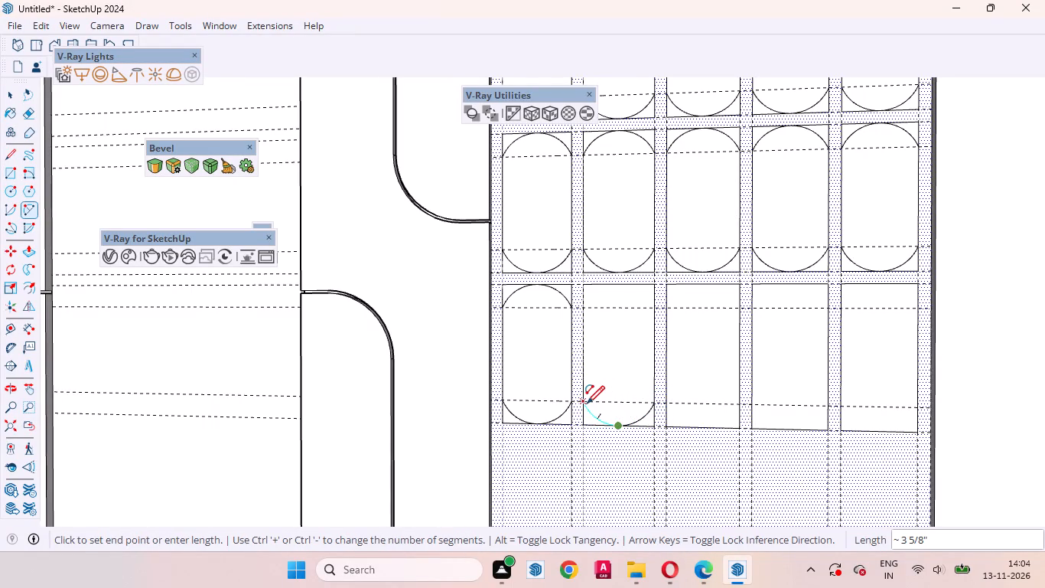
pyautogui.doubleClick(584, 400)
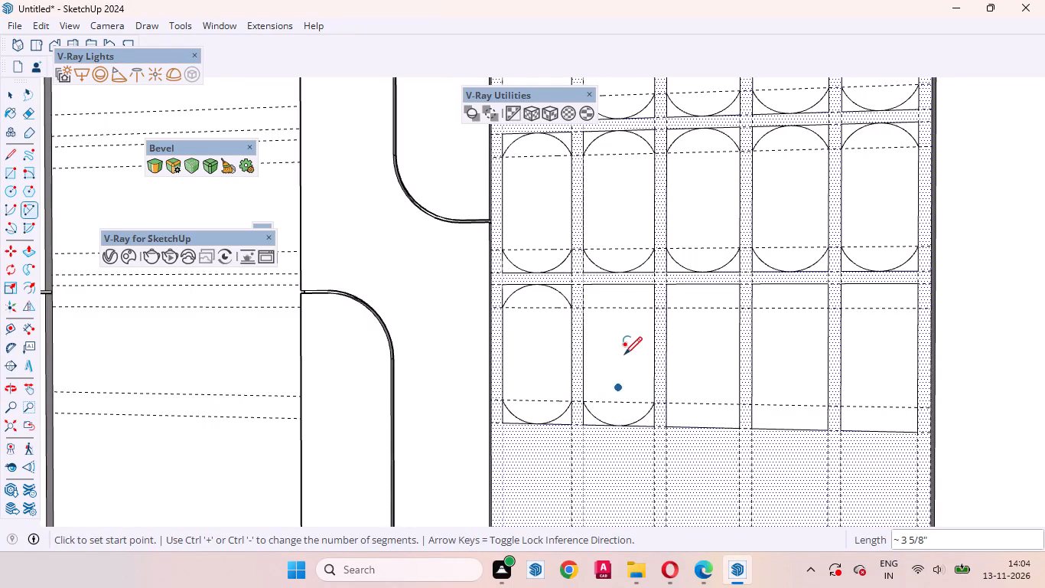
pyautogui.click(617, 283)
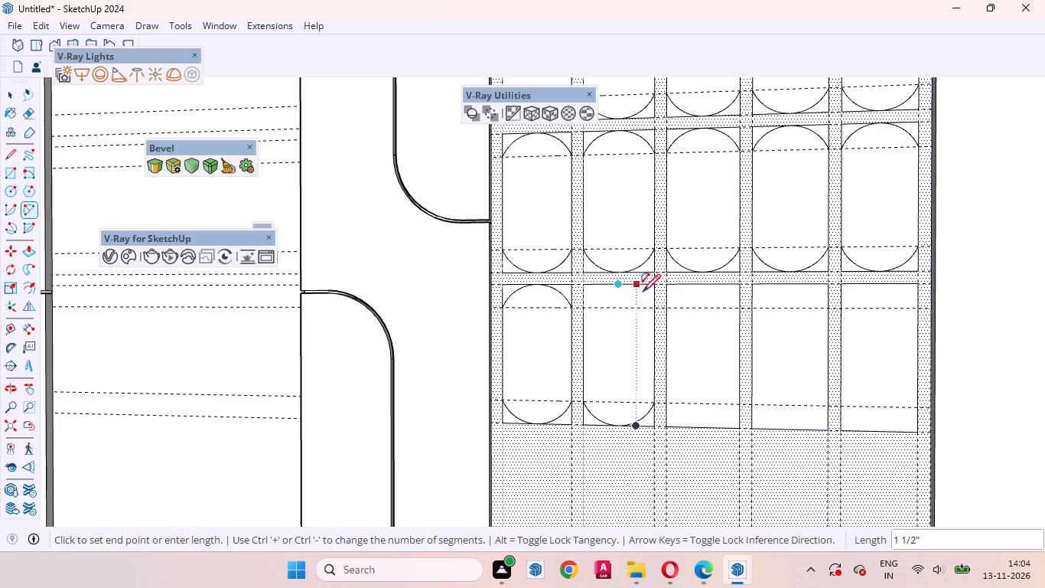
pyautogui.doubleClick(653, 309)
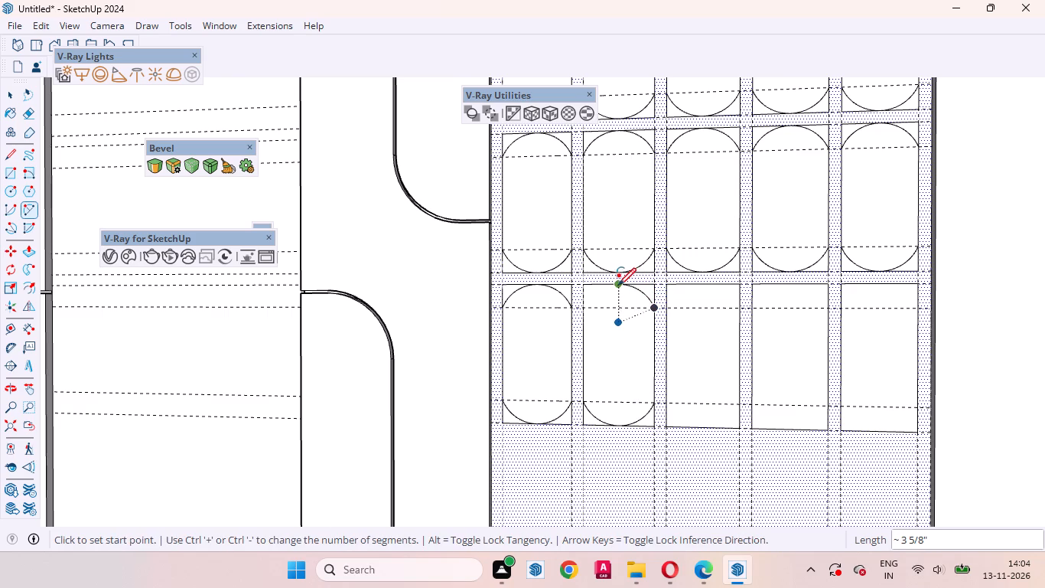
pyautogui.click(618, 285)
pyautogui.doubleClick(584, 306)
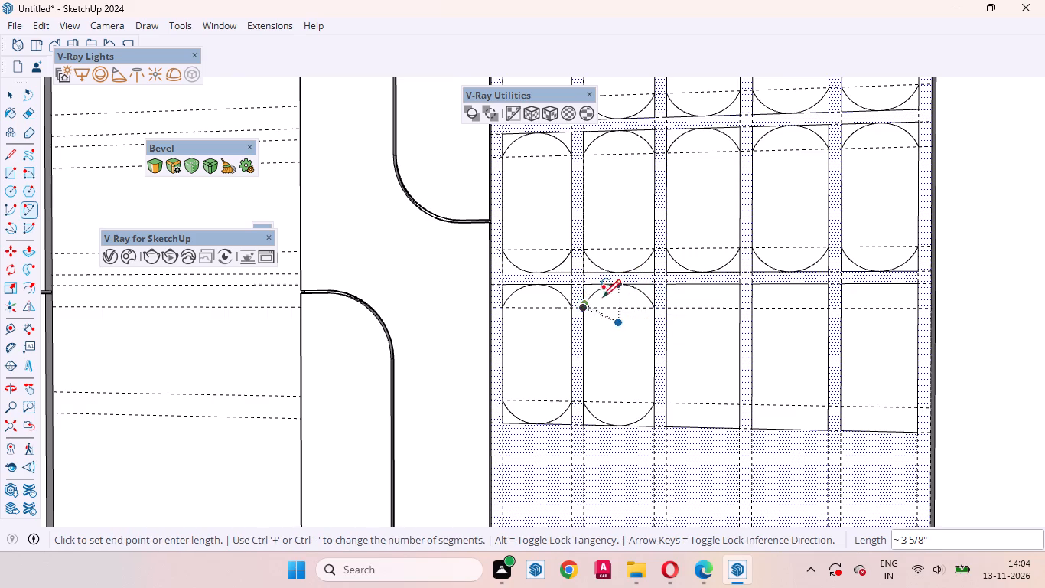
# Round both ends of the third fifth-row rectangle with four tangent arcs, about 3 5/8" long, from edge midpoints to the guide intersections.
pyautogui.click(700, 286)
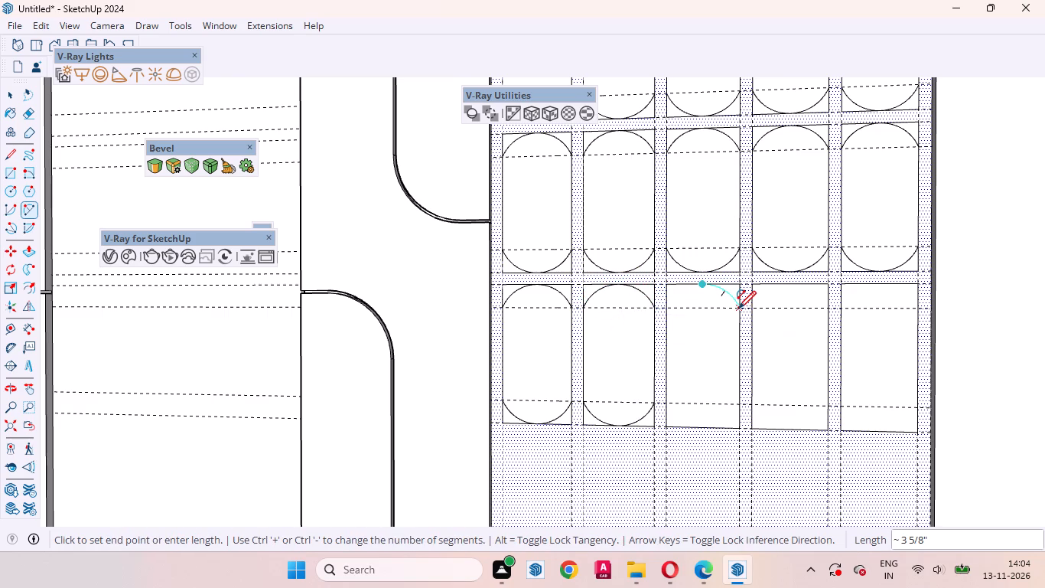
pyautogui.doubleClick(738, 309)
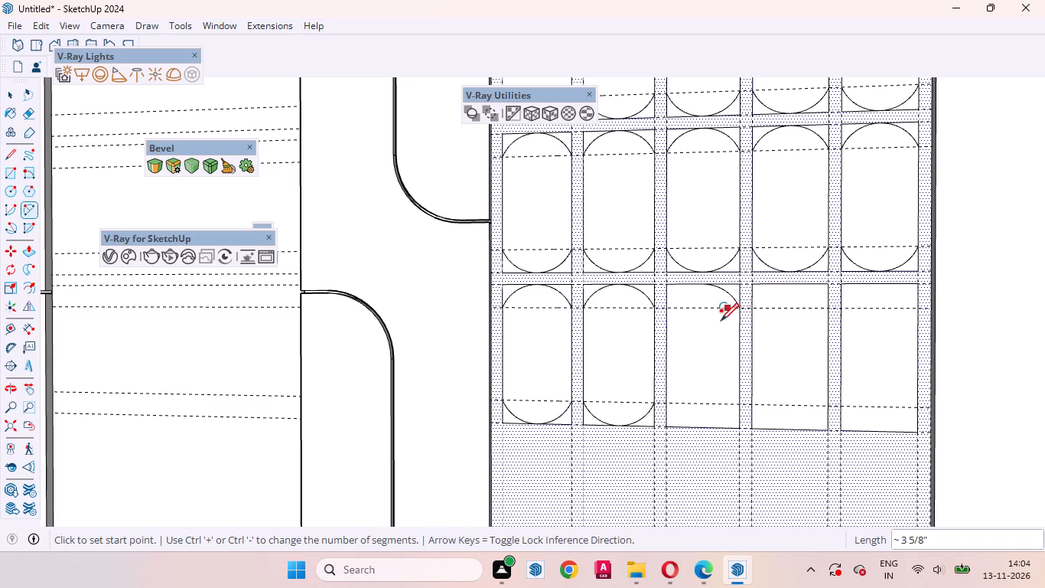
pyautogui.click(705, 426)
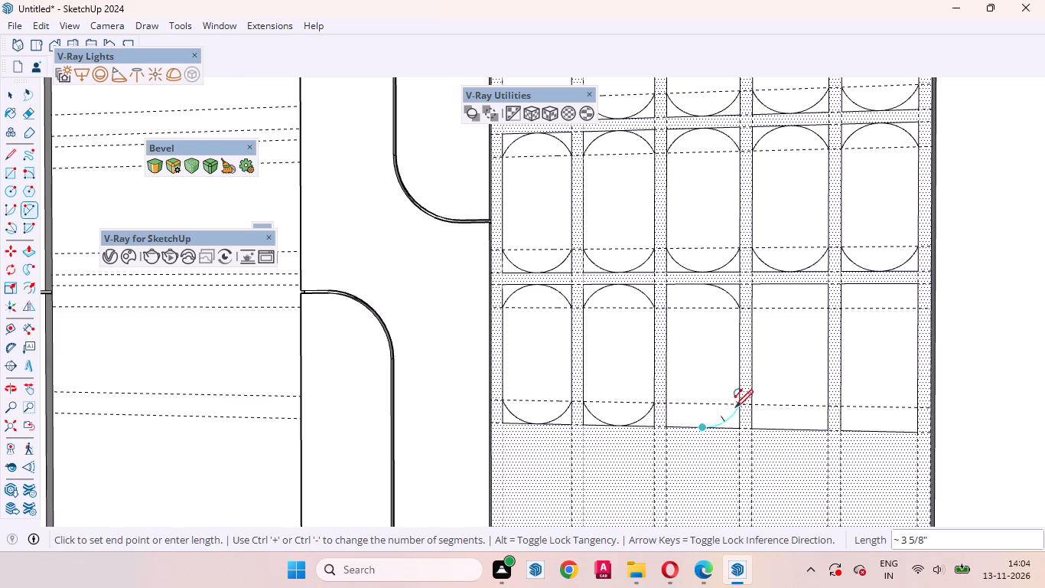
pyautogui.doubleClick(739, 407)
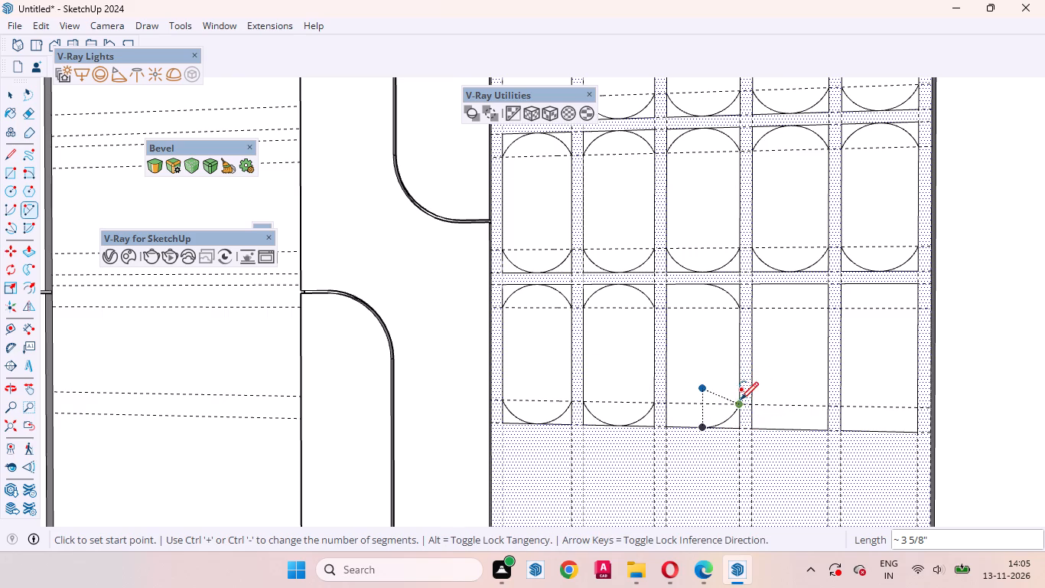
pyautogui.click(701, 430)
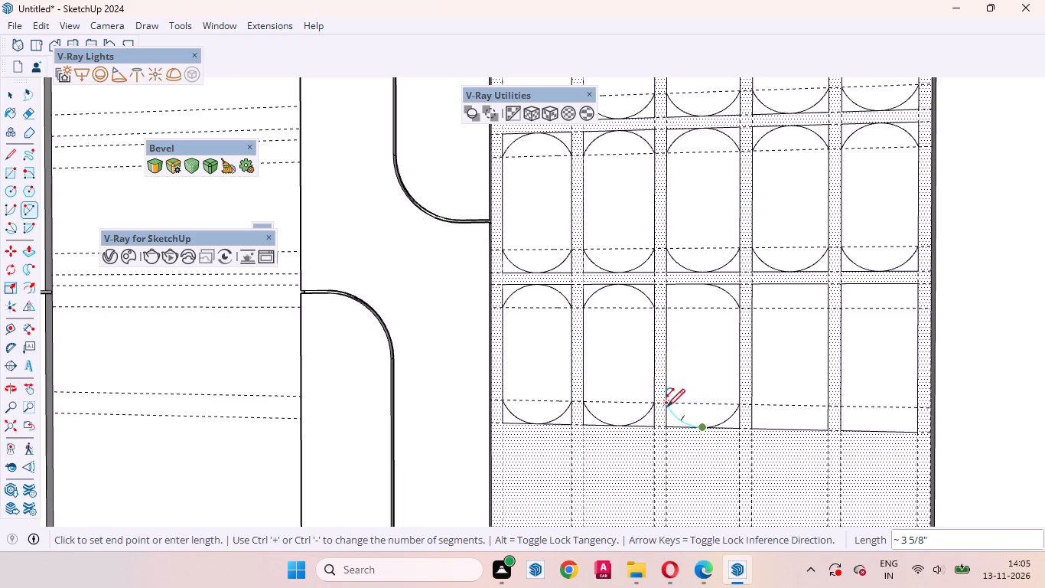
pyautogui.doubleClick(667, 405)
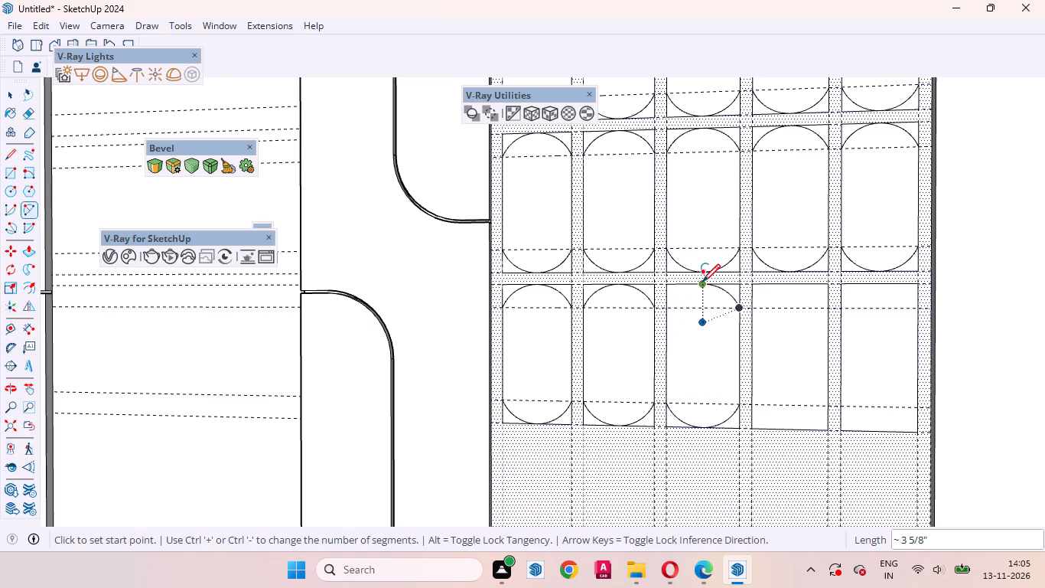
pyautogui.click(702, 284)
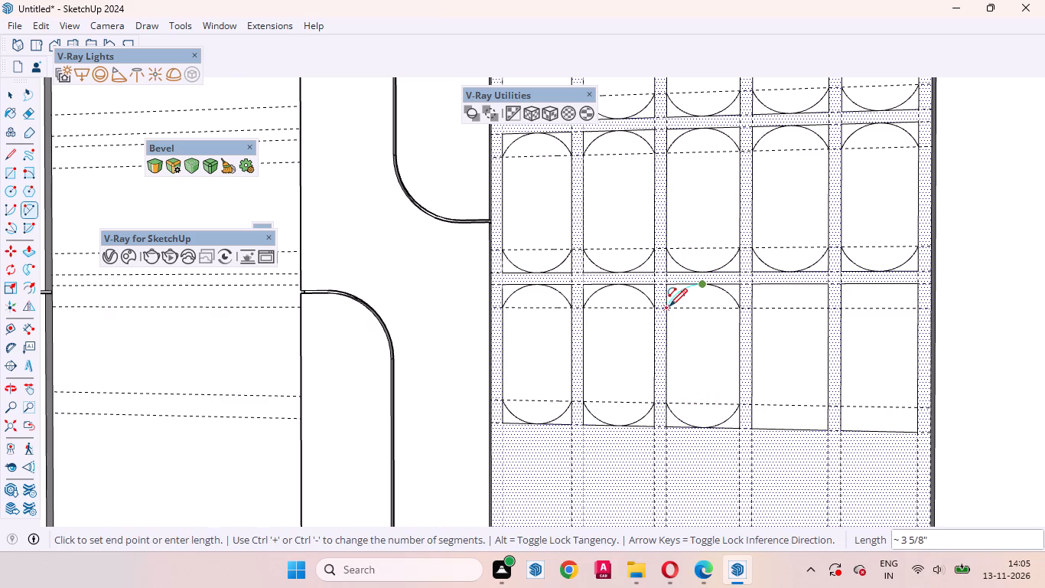
pyautogui.doubleClick(669, 306)
# Round both ends of the fourth fifth-row rectangle with four tangent arcs, about 3 5/8" long, from edge midpoints to the guide intersections.
pyautogui.scroll(-6, 630, 256)
pyautogui.scroll(3, 719, 353)
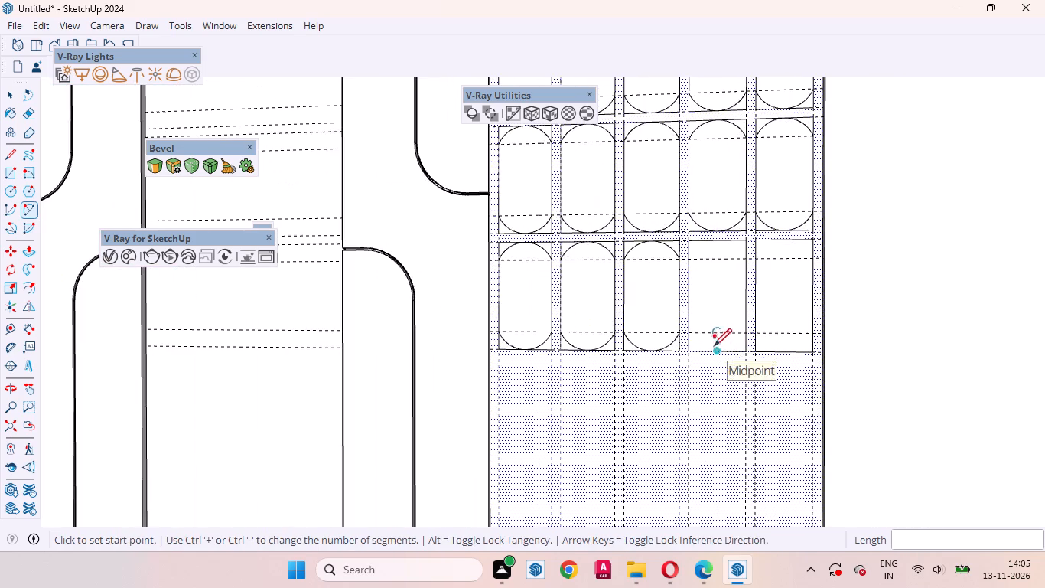
pyautogui.scroll(3, 705, 252)
pyautogui.click(717, 238)
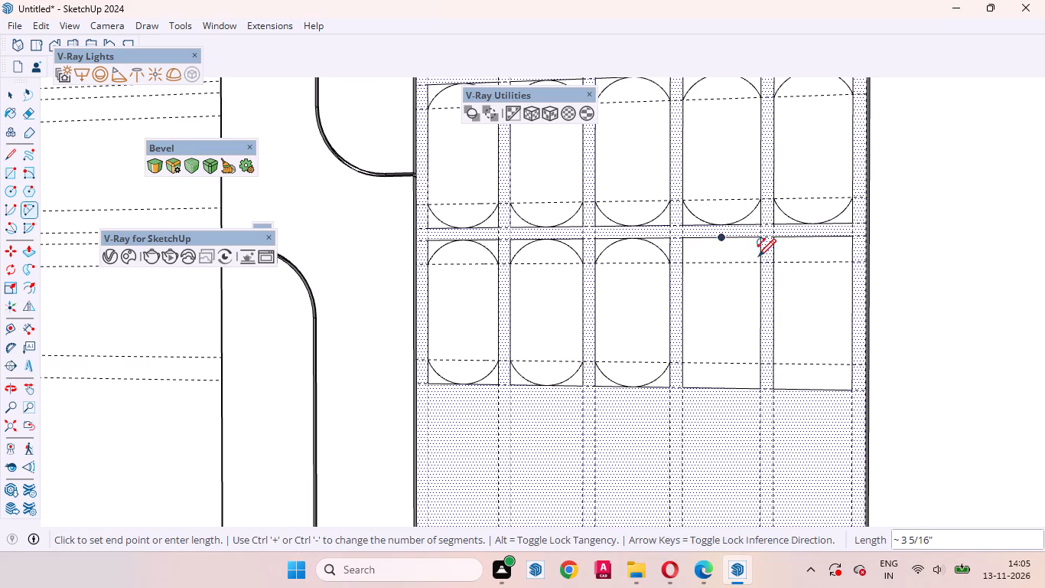
pyautogui.doubleClick(759, 263)
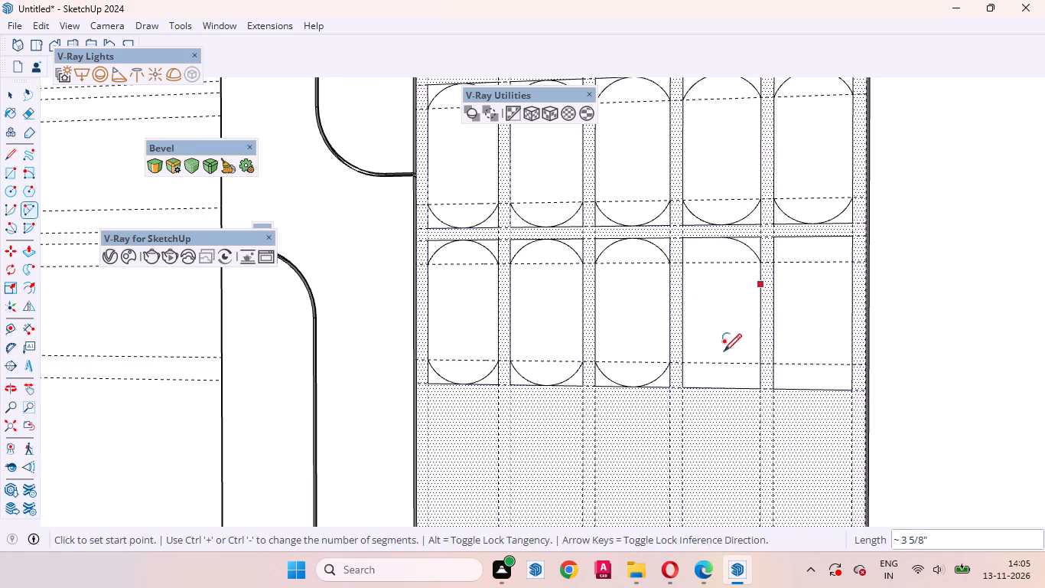
pyautogui.click(723, 389)
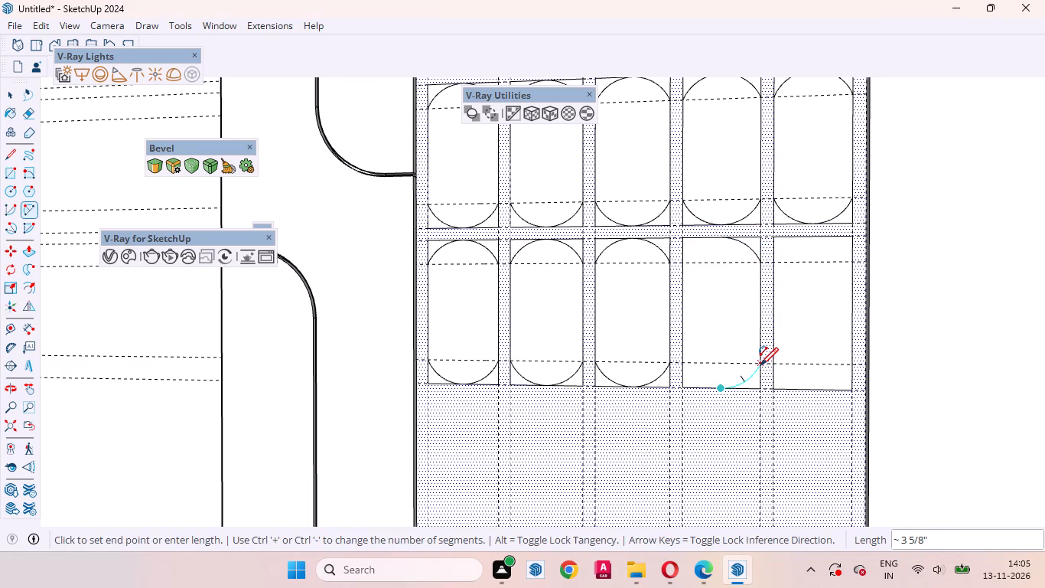
pyautogui.doubleClick(760, 365)
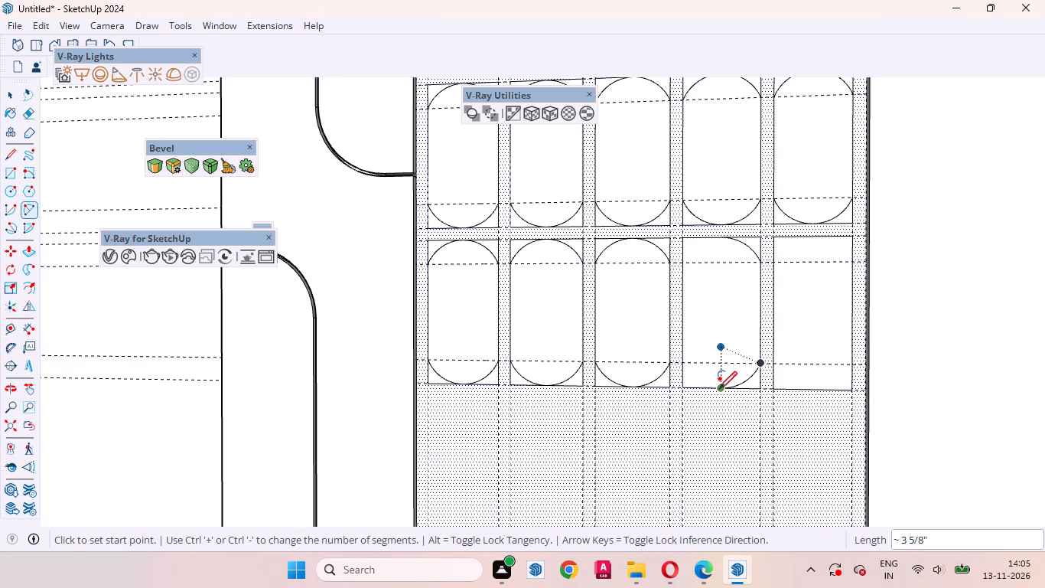
pyautogui.click(719, 389)
pyautogui.doubleClick(682, 361)
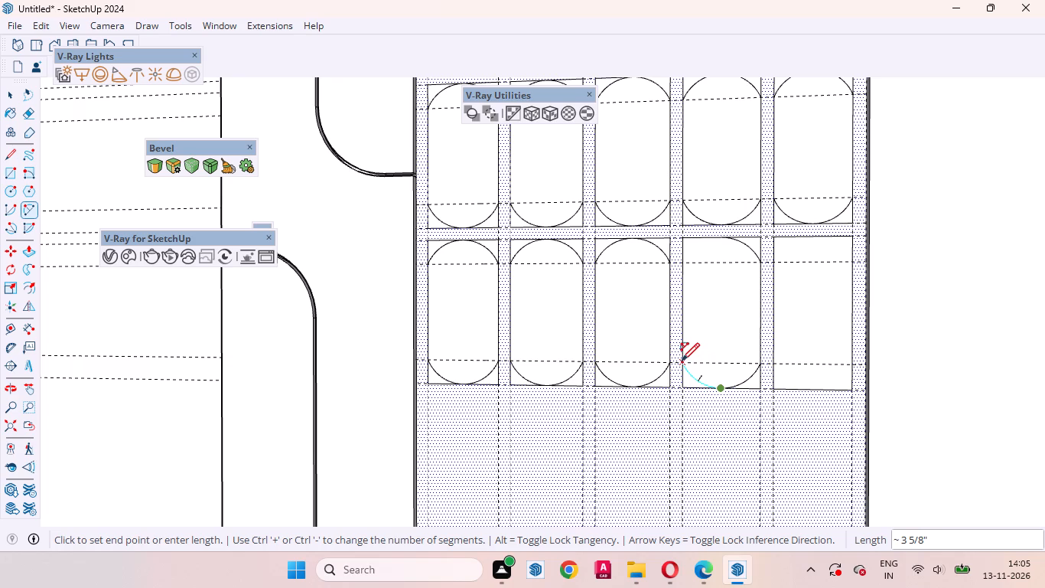
pyautogui.click(721, 238)
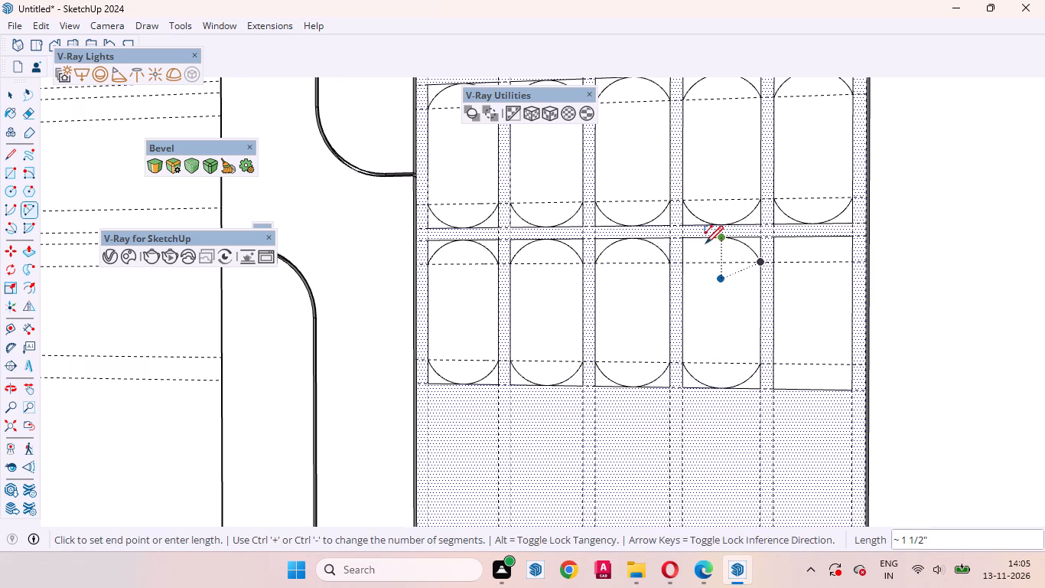
pyautogui.doubleClick(684, 263)
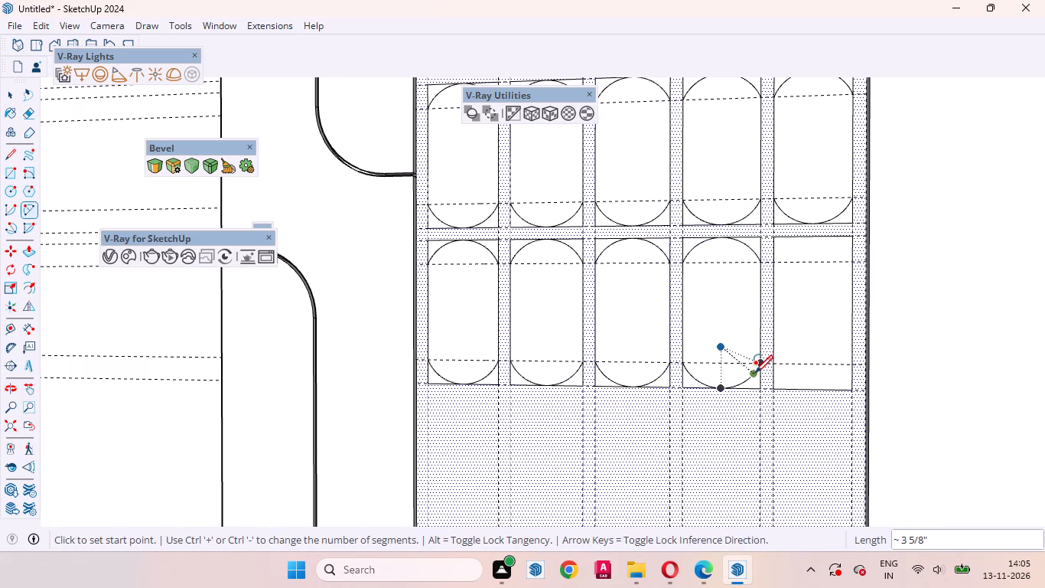
# Round the bottom outer corner of the last fifth-row rectangle with a tangent arc, about 3 9/16" long, from the bottom edge's midpoint.
pyautogui.scroll(-13, 759, 351)
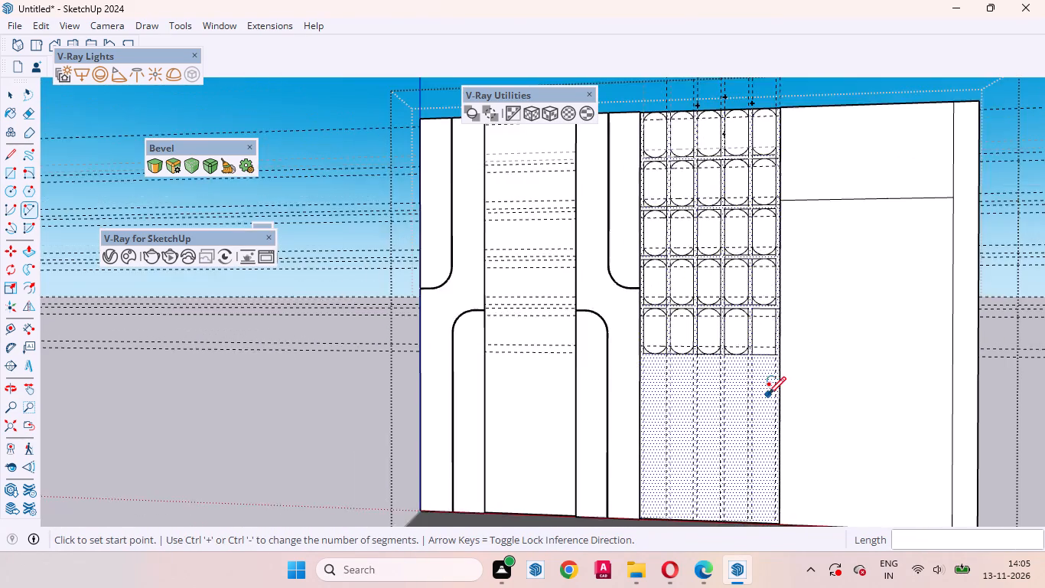
pyautogui.scroll(-3, 765, 403)
pyautogui.scroll(6, 754, 374)
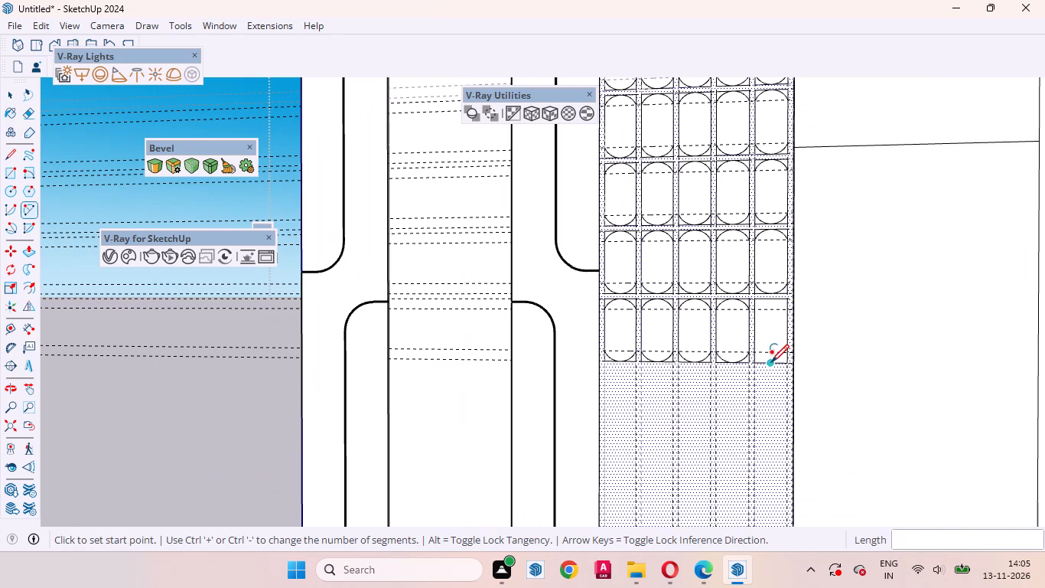
pyautogui.click(771, 362)
pyautogui.scroll(10, 784, 353)
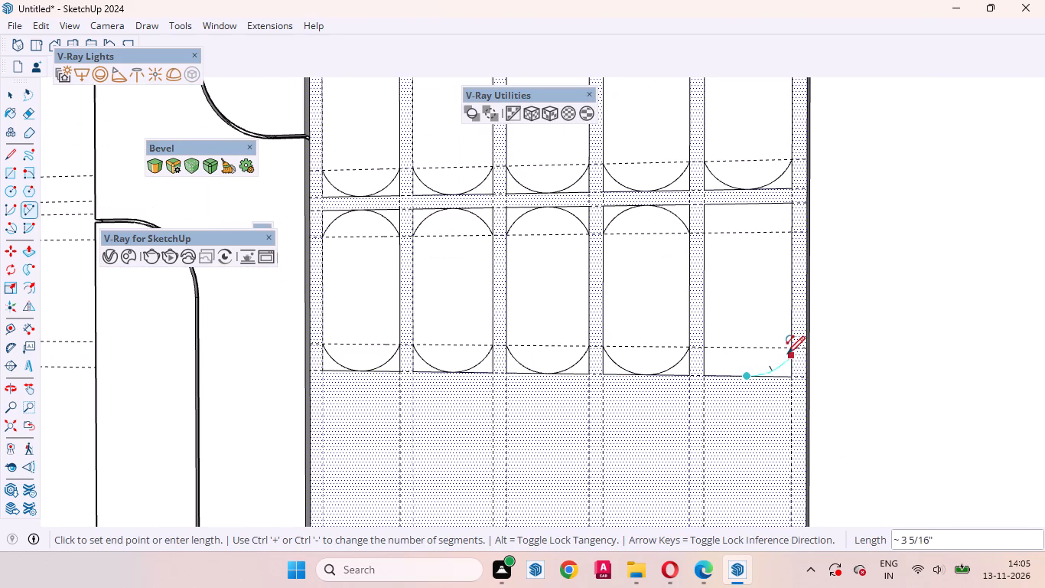
pyautogui.click(789, 347)
pyautogui.click(789, 347)
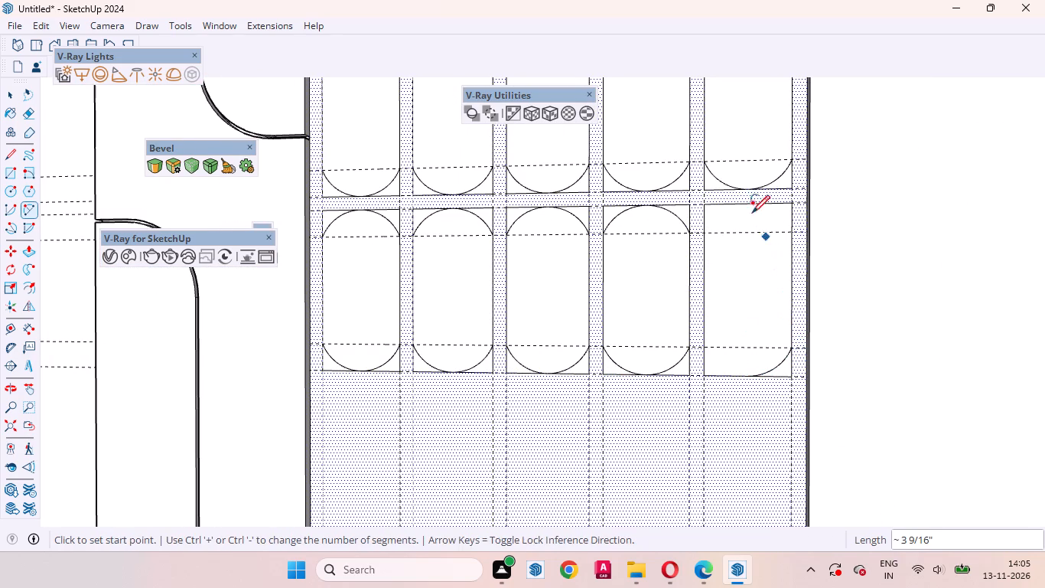
# Round the top of the last fifth-row rectangle with two tangent arcs, about 3 9/16" long, from the edge midpoint to the guide intersections.
pyautogui.click(748, 201)
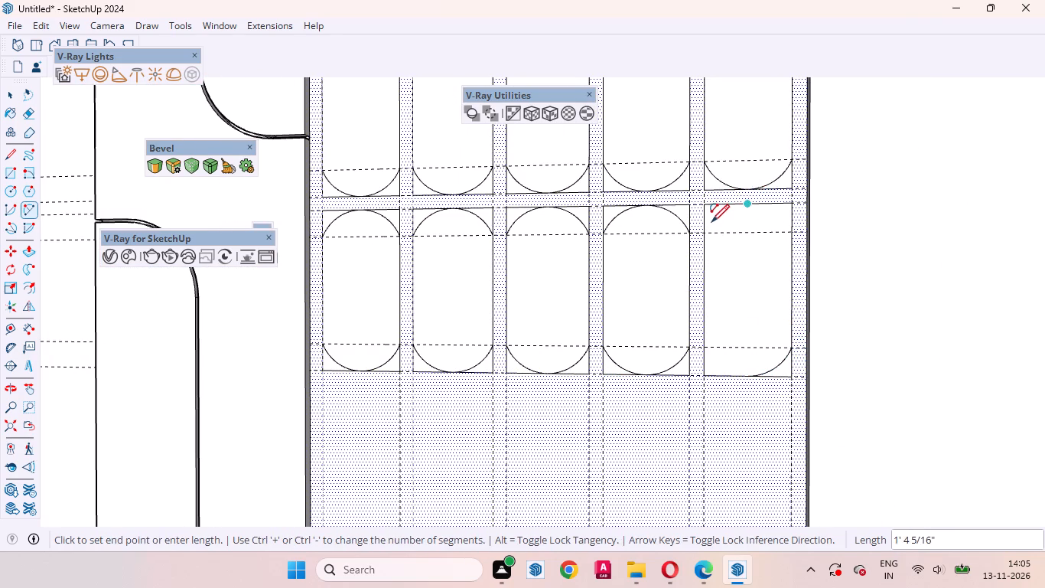
pyautogui.doubleClick(705, 230)
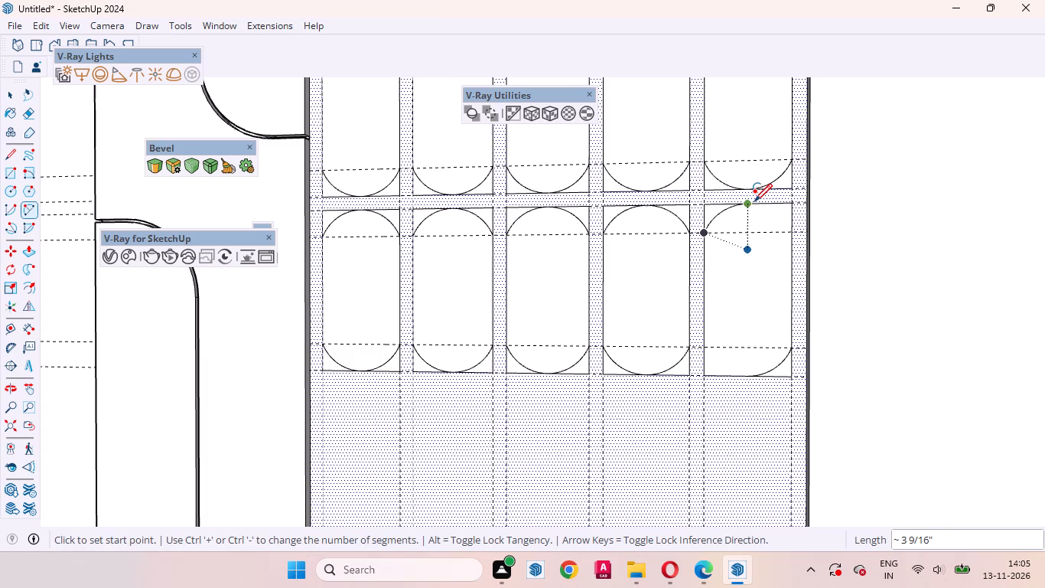
pyautogui.click(744, 203)
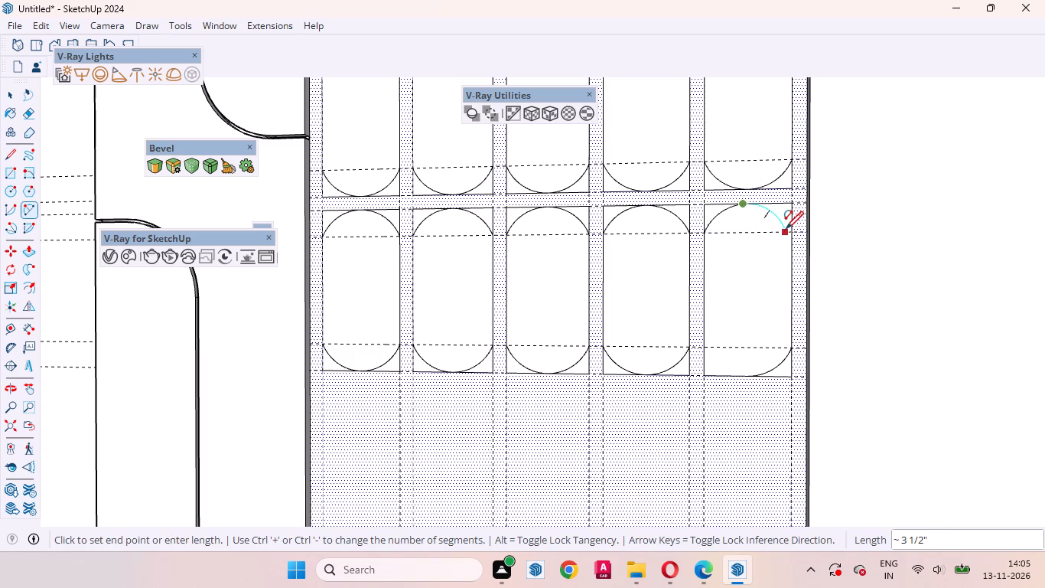
pyautogui.press('space')
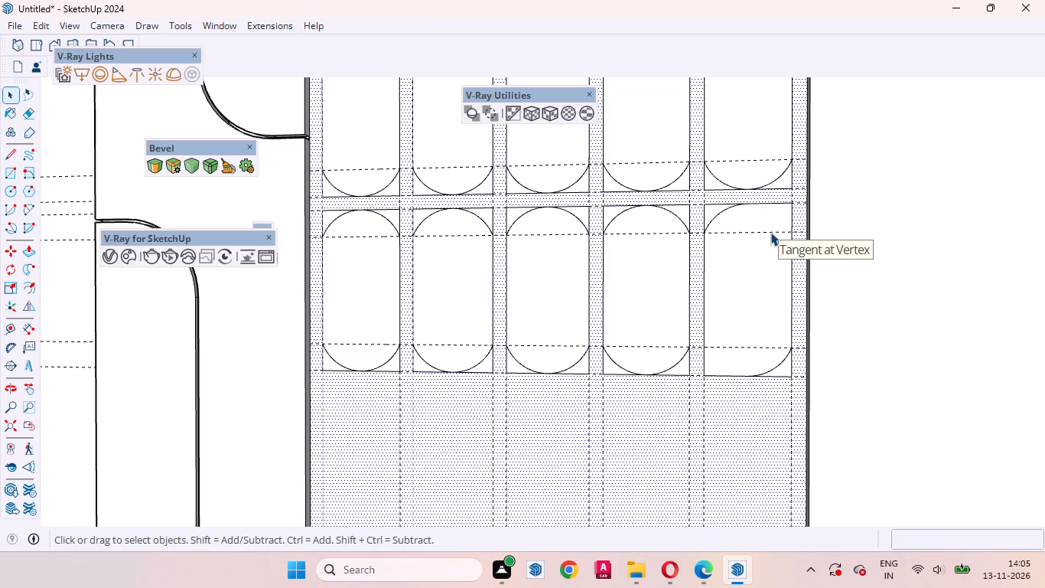
pyautogui.press('a')
pyautogui.scroll(7, 764, 222)
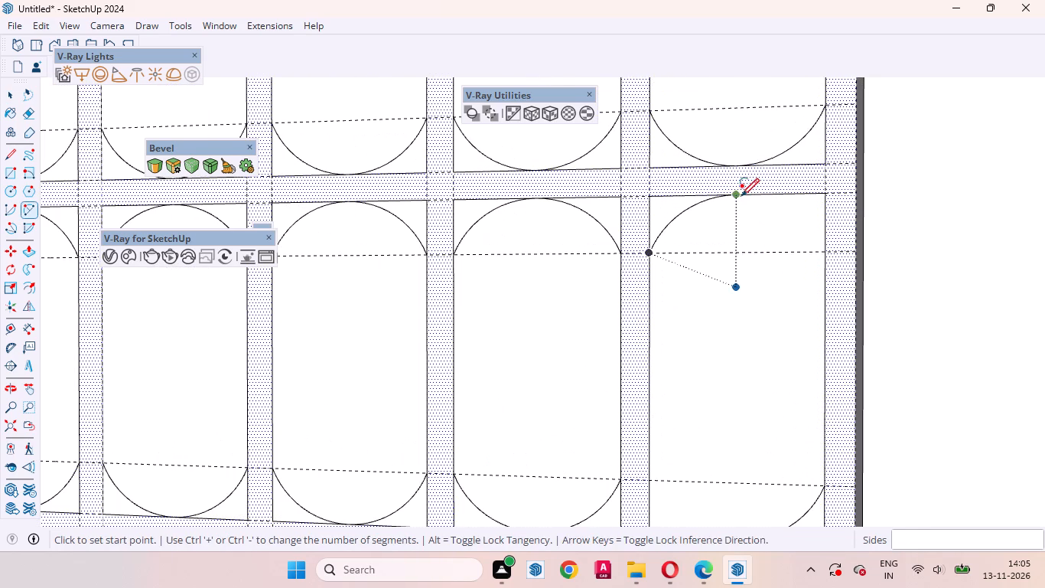
pyautogui.click(734, 194)
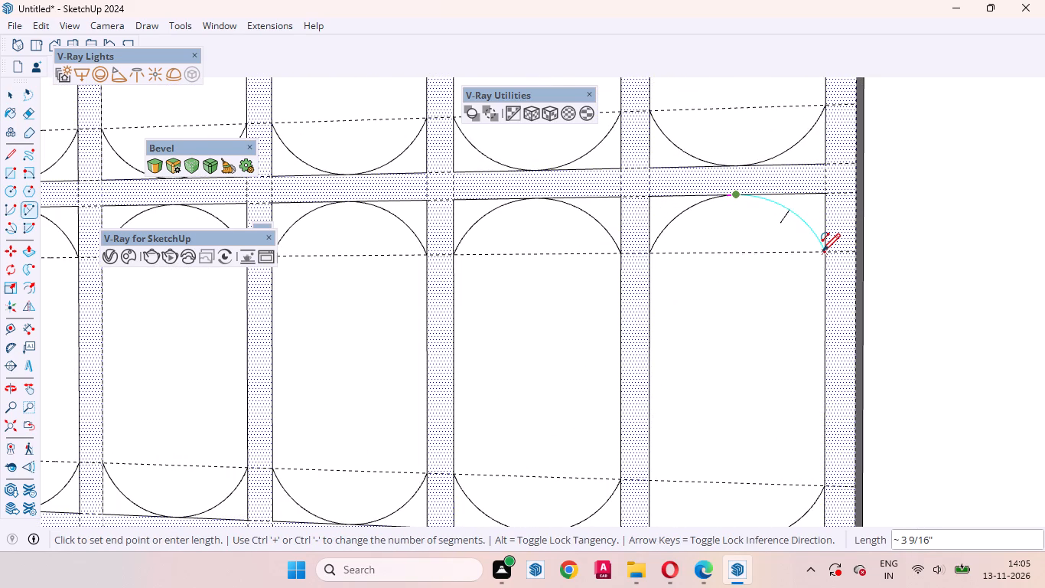
pyautogui.doubleClick(823, 251)
# Round the bottom inner corner of the last fifth-row rectangle with a tangent arc, about 3 9/16" long, from the bottom edge's midpoint.
pyautogui.scroll(-7, 809, 198)
pyautogui.scroll(2, 757, 391)
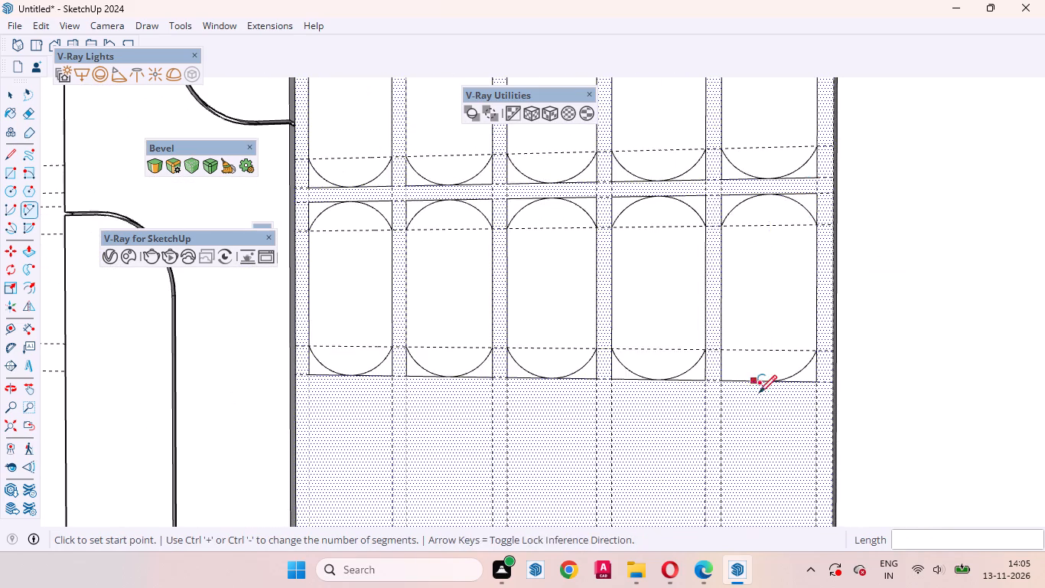
pyautogui.scroll(1, 759, 393)
pyautogui.click(772, 380)
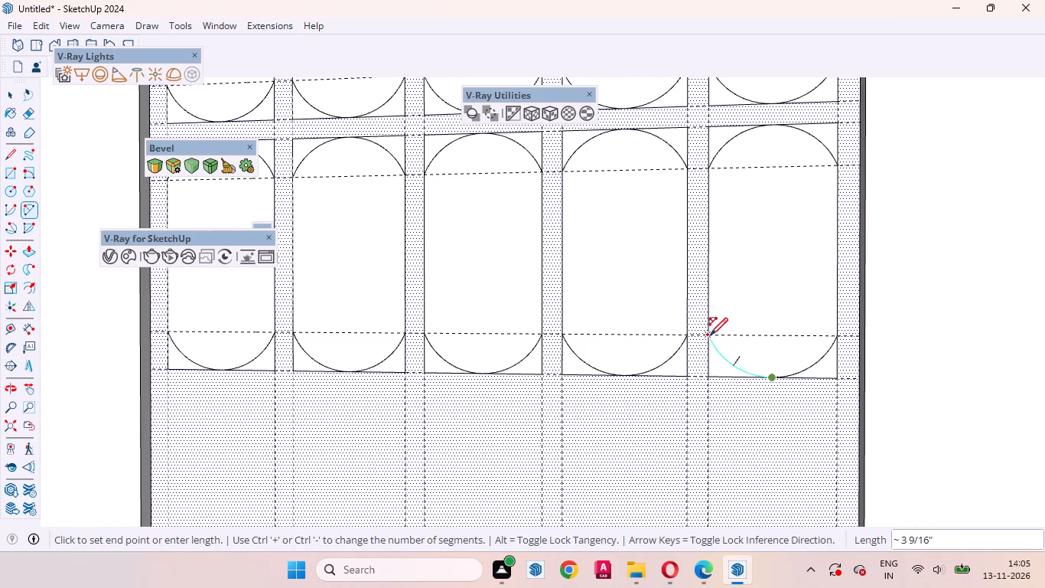
pyautogui.doubleClick(710, 335)
pyautogui.scroll(-11, 810, 252)
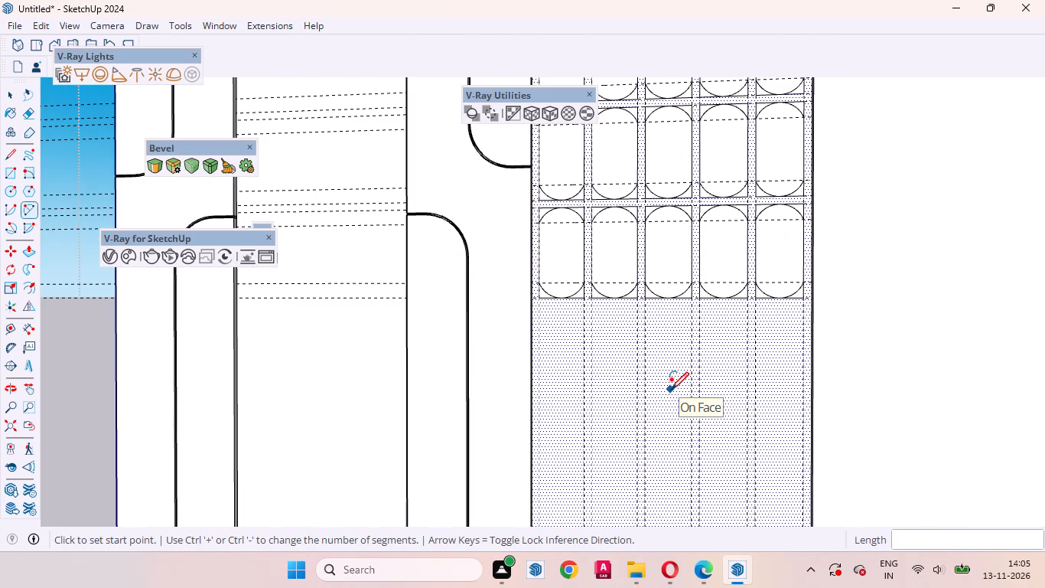
# Place a horizontal guide 1" below the bottom edge of the fifth row of rounded rectangles.
pyautogui.press('space')
pyautogui.write('t')
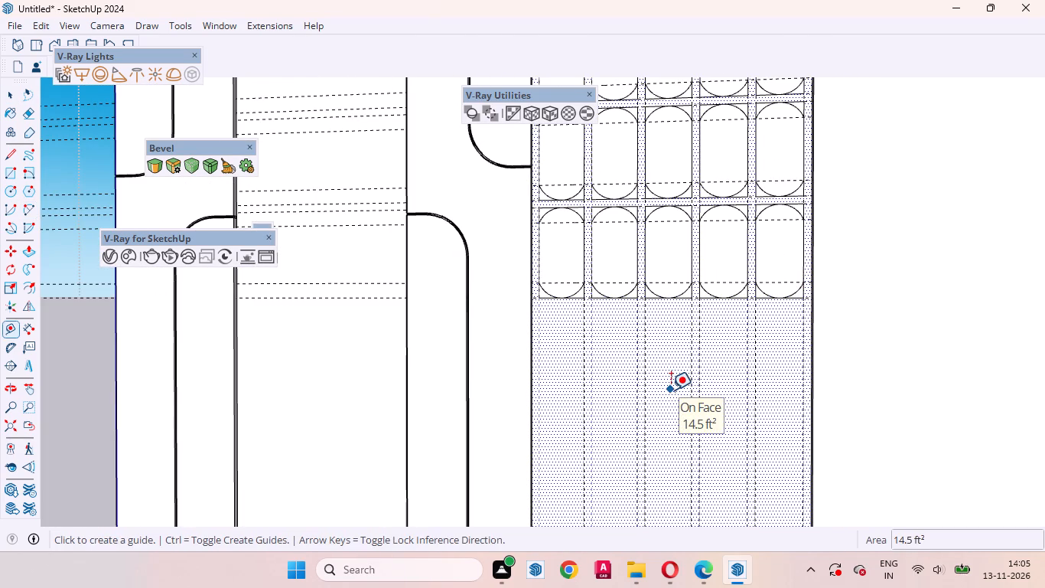
pyautogui.scroll(11, 697, 314)
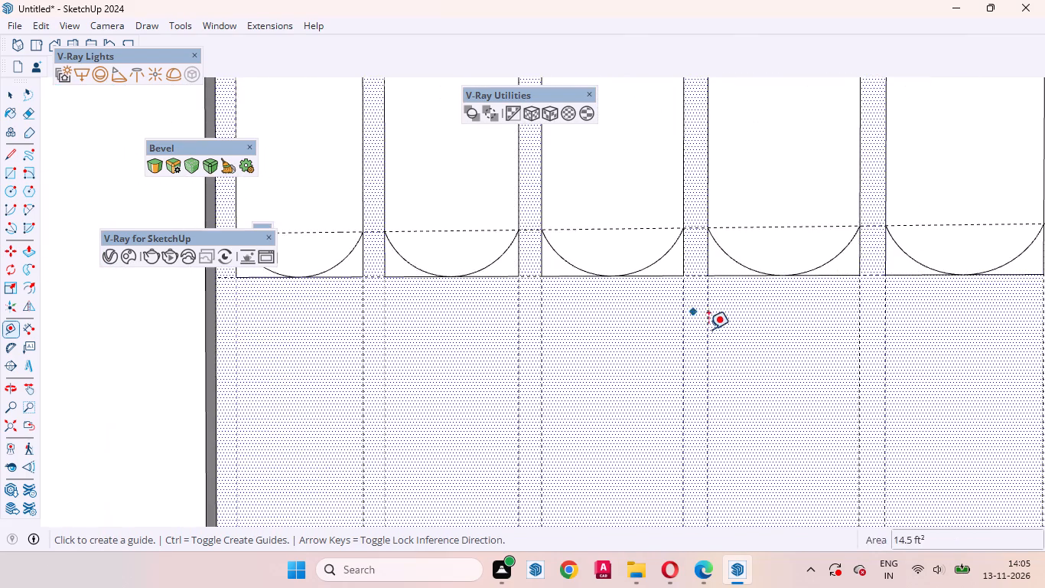
pyautogui.moveTo(693, 336); pyautogui.dragTo(503, 356, button='middle')
pyautogui.scroll(6, 670, 297)
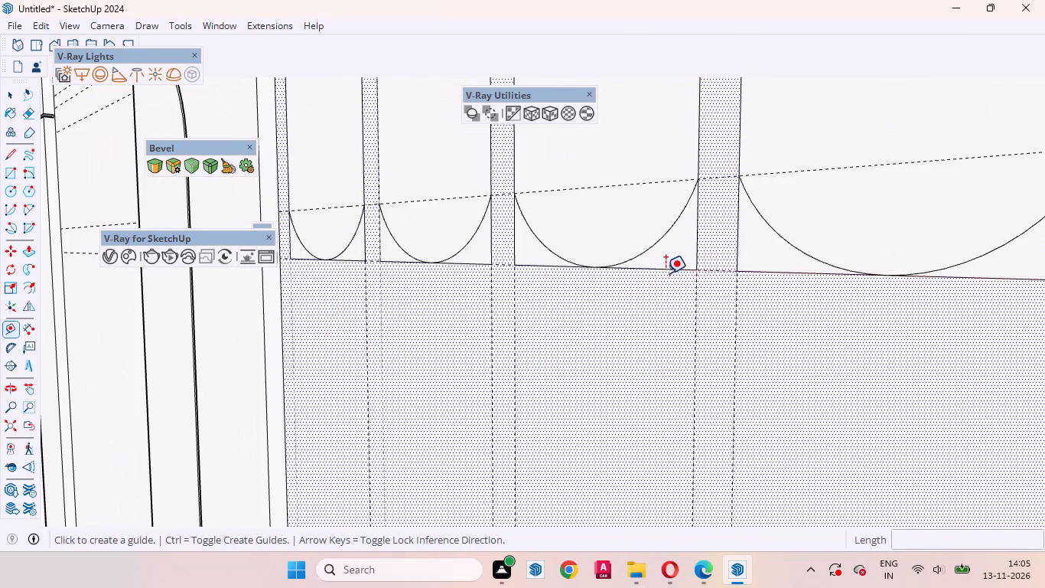
pyautogui.click(664, 269)
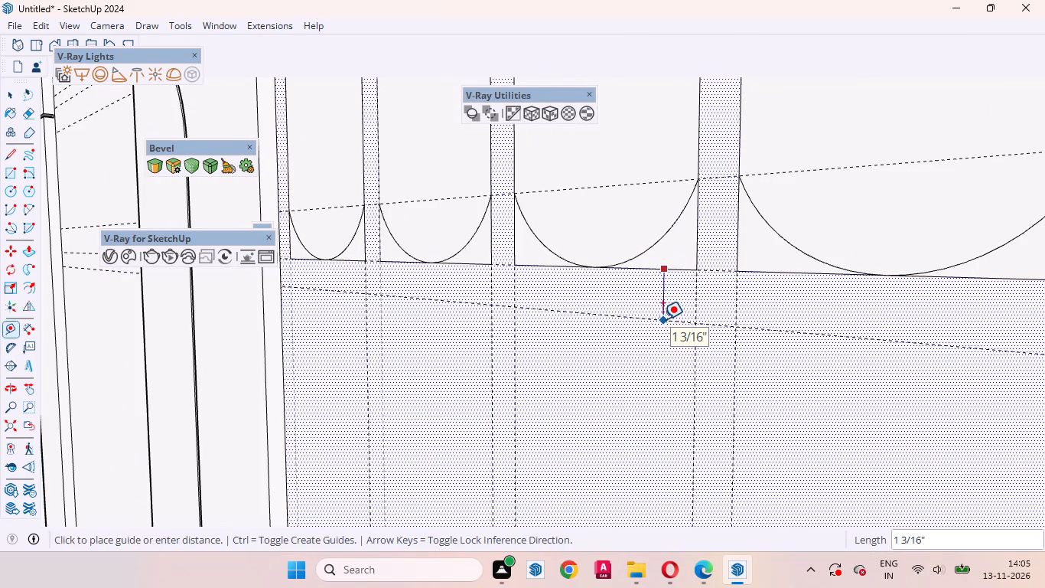
pyautogui.press('1')
pyautogui.press('Return')
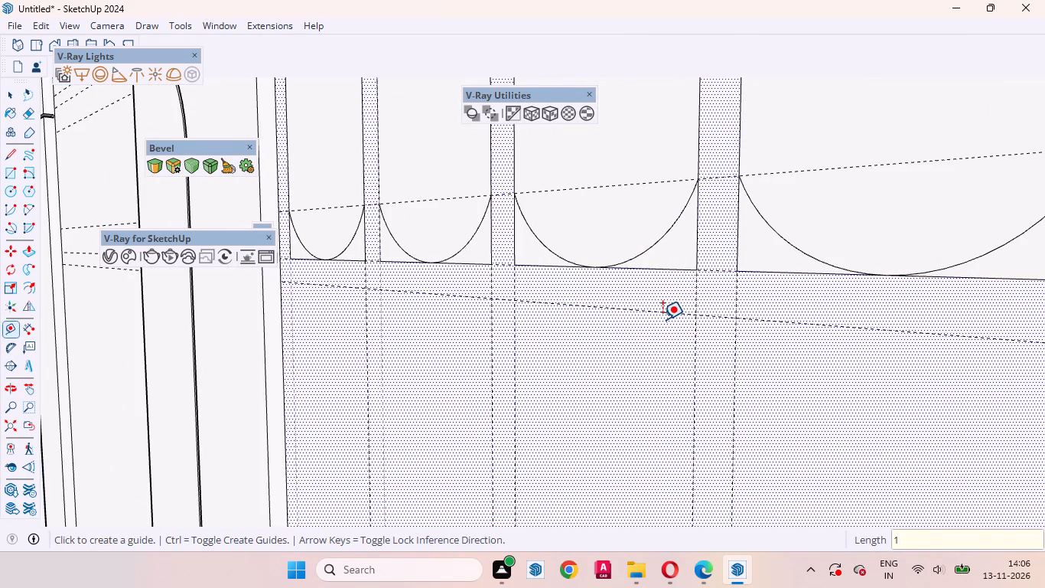
# Place a second horizontal guide 12" below the new guide to mark the height of the sixth row.
pyautogui.click(621, 309)
pyautogui.write('12')
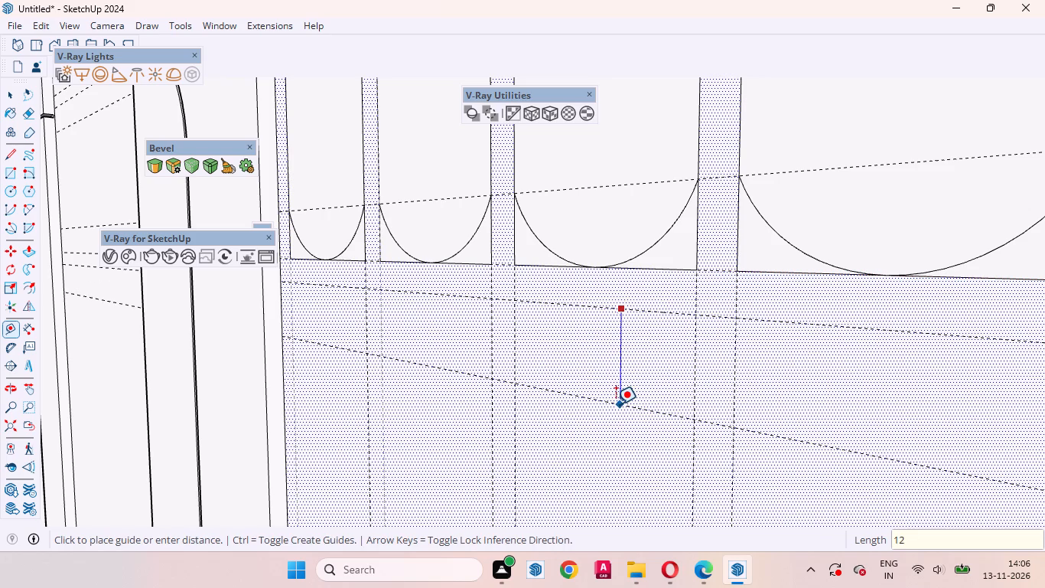
pyautogui.press('Return')
pyautogui.press('space')
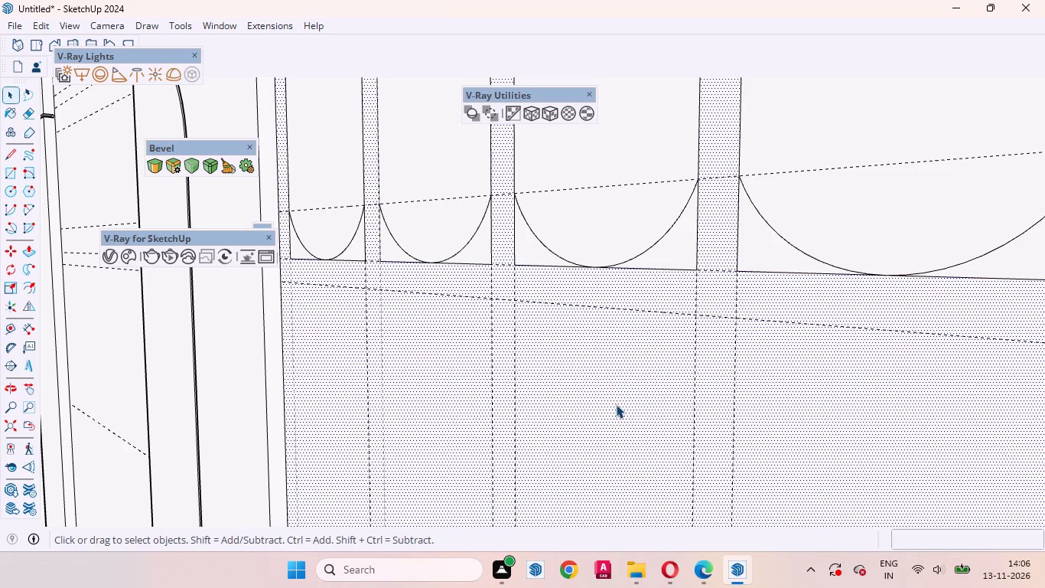
pyautogui.scroll(-13, 575, 305)
pyautogui.moveTo(518, 309); pyautogui.dragTo(690, 332, button='middle')
pyautogui.scroll(-8, 586, 317)
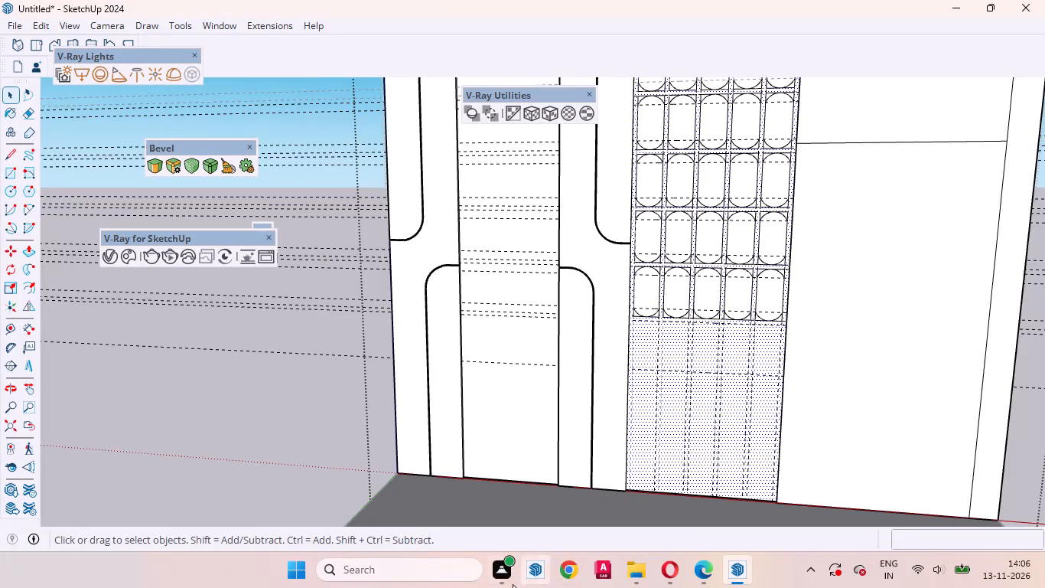
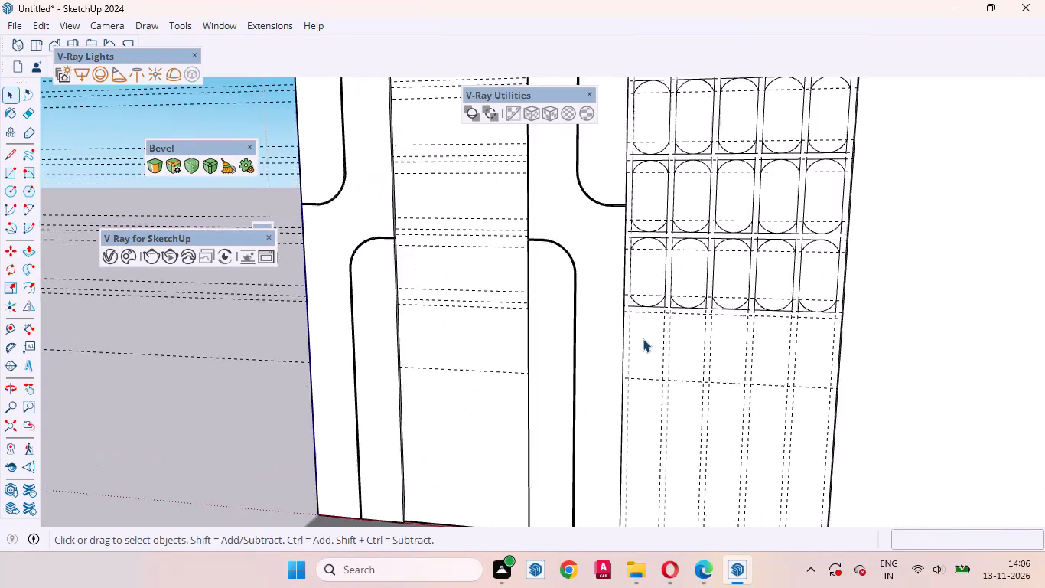
# Draw five rectangles, each about 6" wide by 12" high, between the guides of the wide panel's sixth row.
pyautogui.click(647, 338)
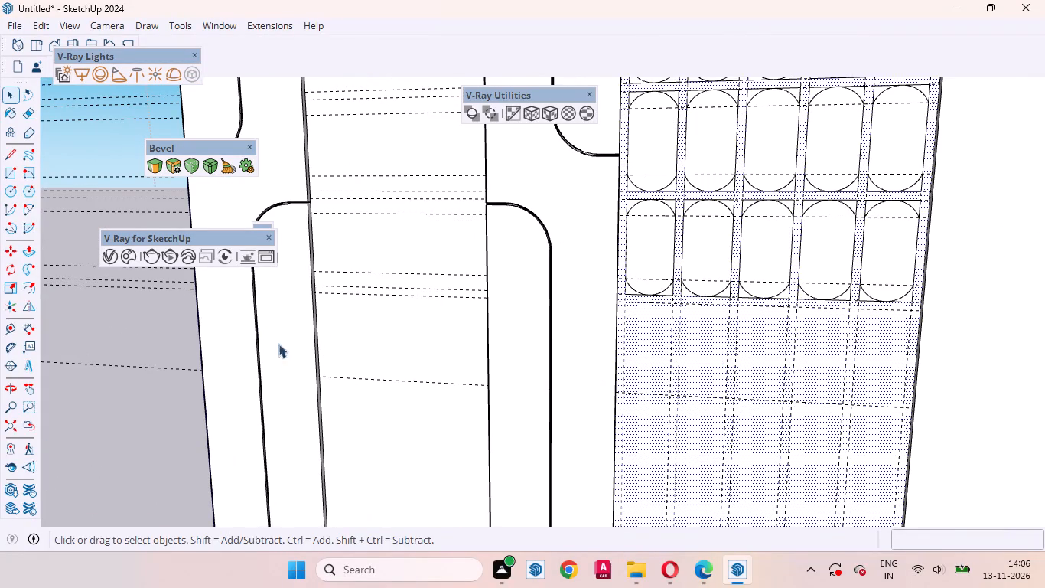
pyautogui.click(10, 178)
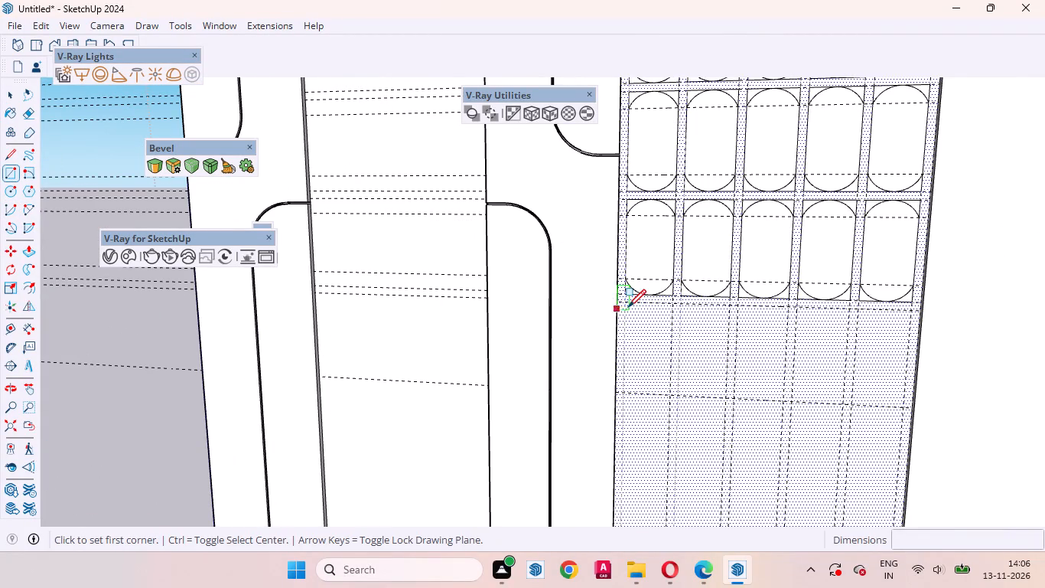
pyautogui.click(627, 304)
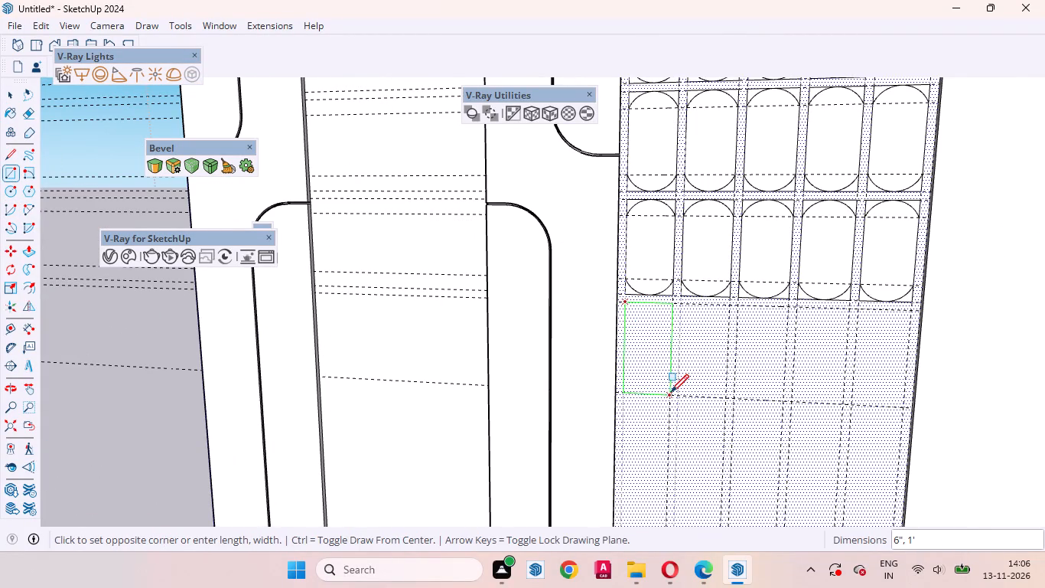
pyautogui.click(671, 392)
pyautogui.click(683, 307)
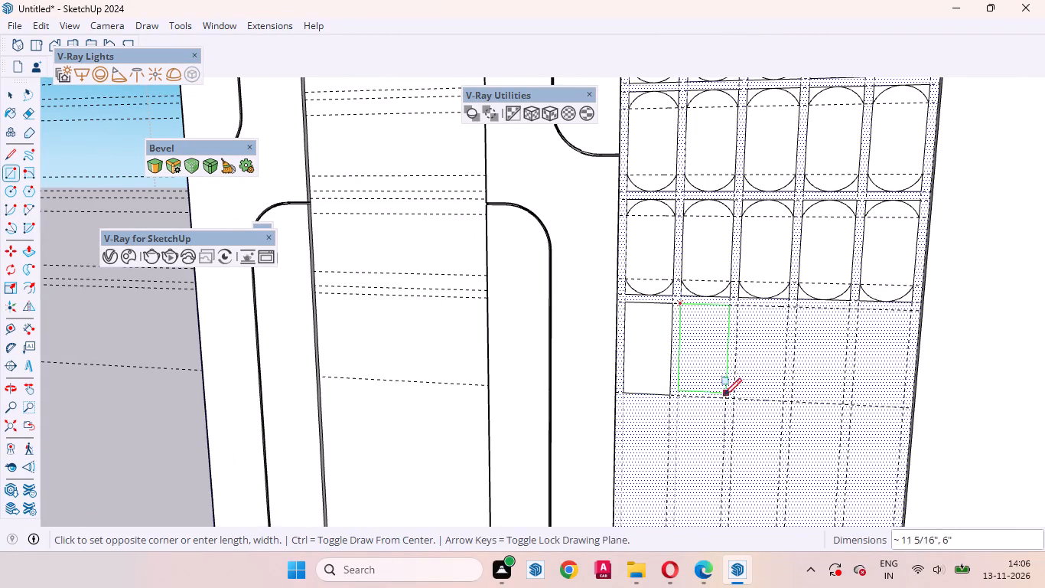
pyautogui.click(724, 398)
pyautogui.click(741, 307)
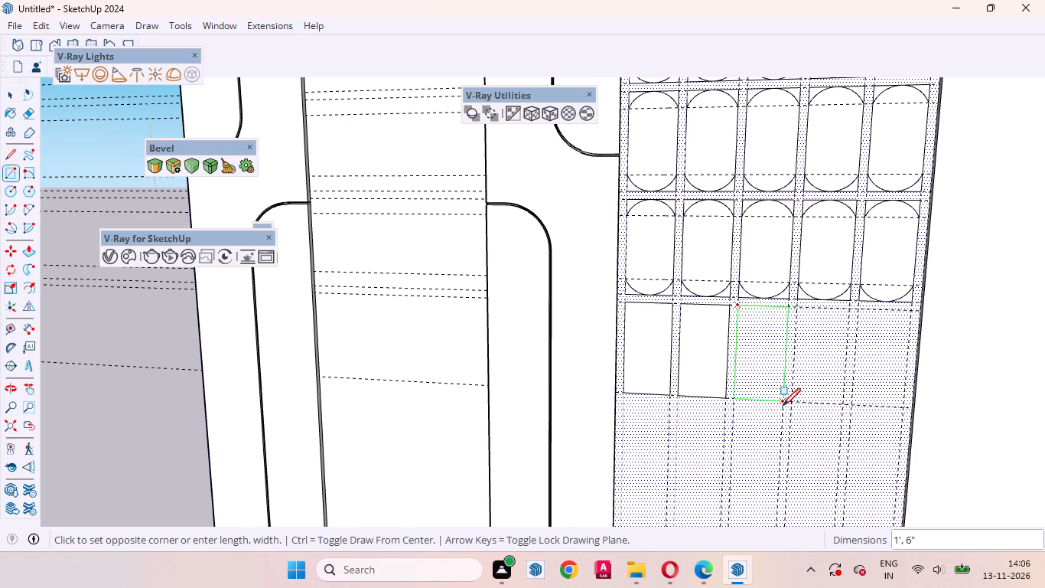
pyautogui.click(783, 404)
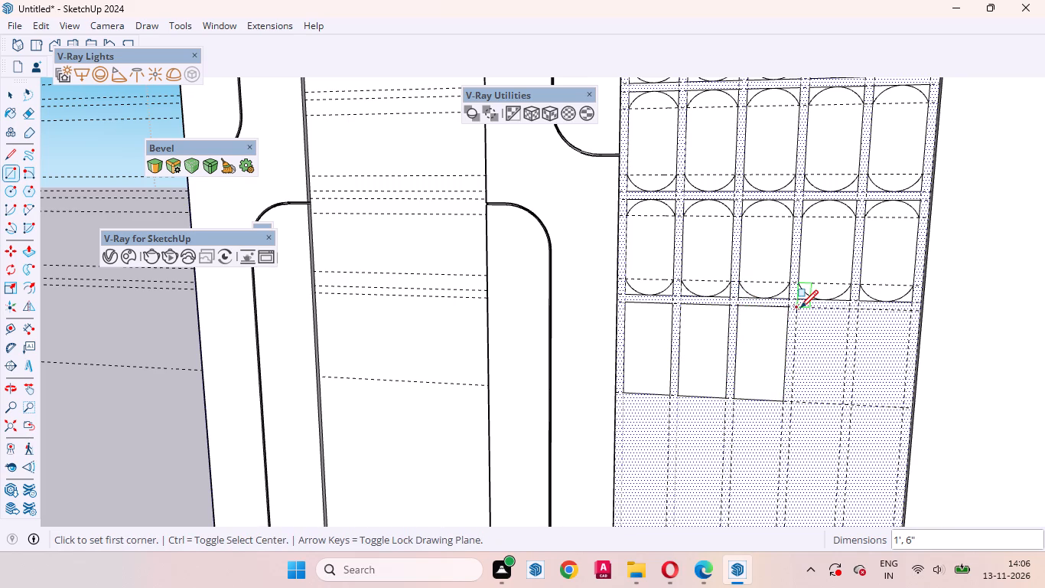
pyautogui.click(800, 308)
pyautogui.click(842, 405)
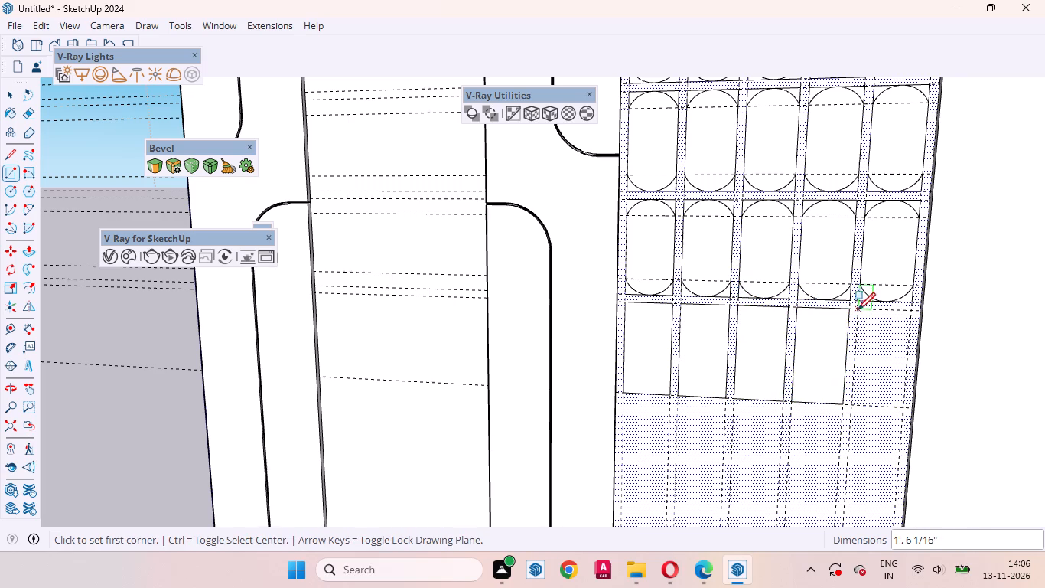
pyautogui.click(858, 308)
pyautogui.click(900, 407)
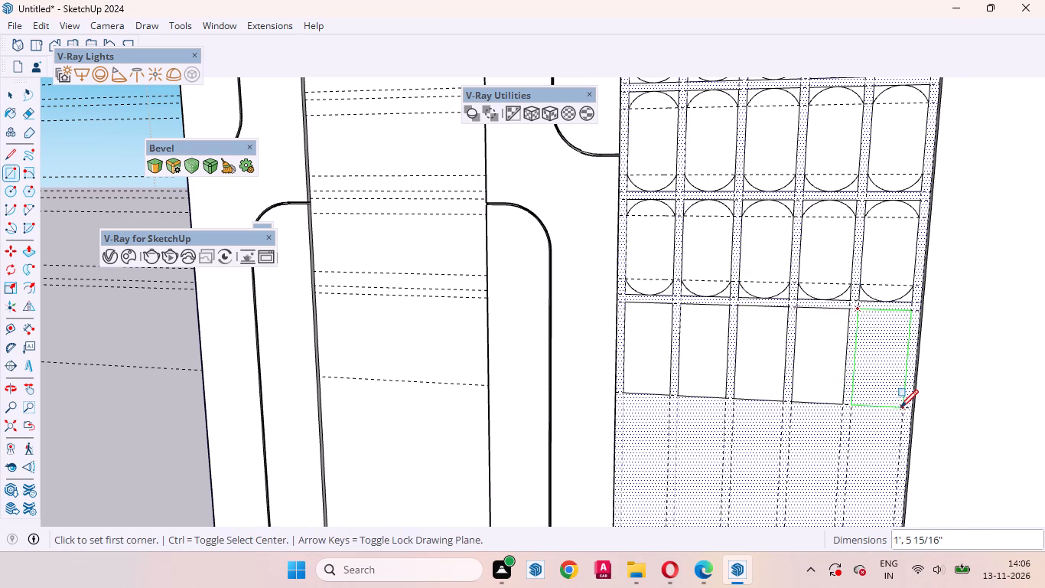
pyautogui.click(12, 95)
# Place a horizontal guide 2" below the top edge of the sixth-row rectangles.
pyautogui.moveTo(758, 379); pyautogui.dragTo(725, 379, button='middle')
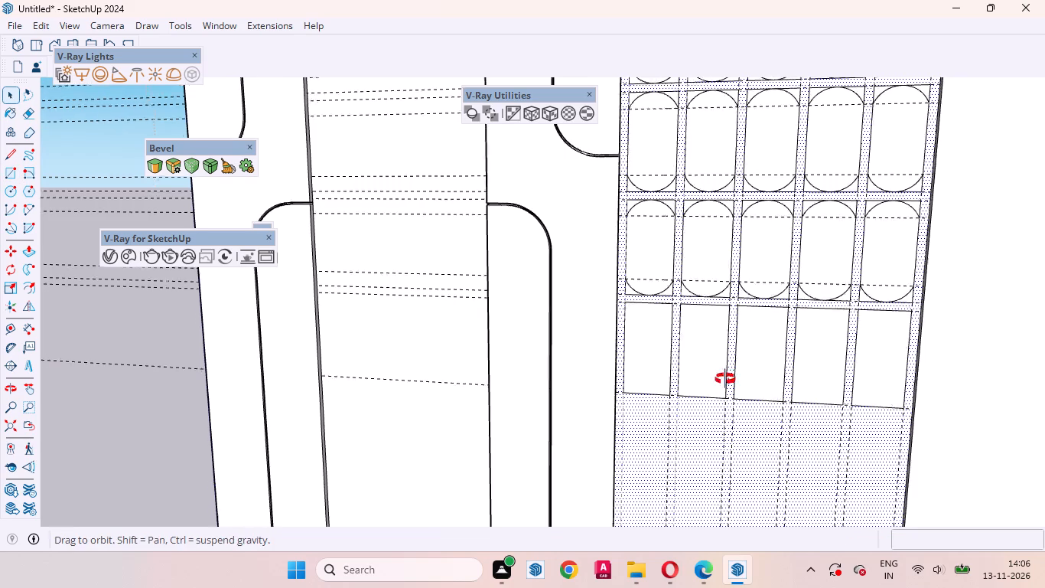
pyautogui.moveTo(725, 379); pyautogui.dragTo(565, 328, button='middle')
pyautogui.scroll(6, 683, 321)
pyautogui.scroll(-7, 720, 303)
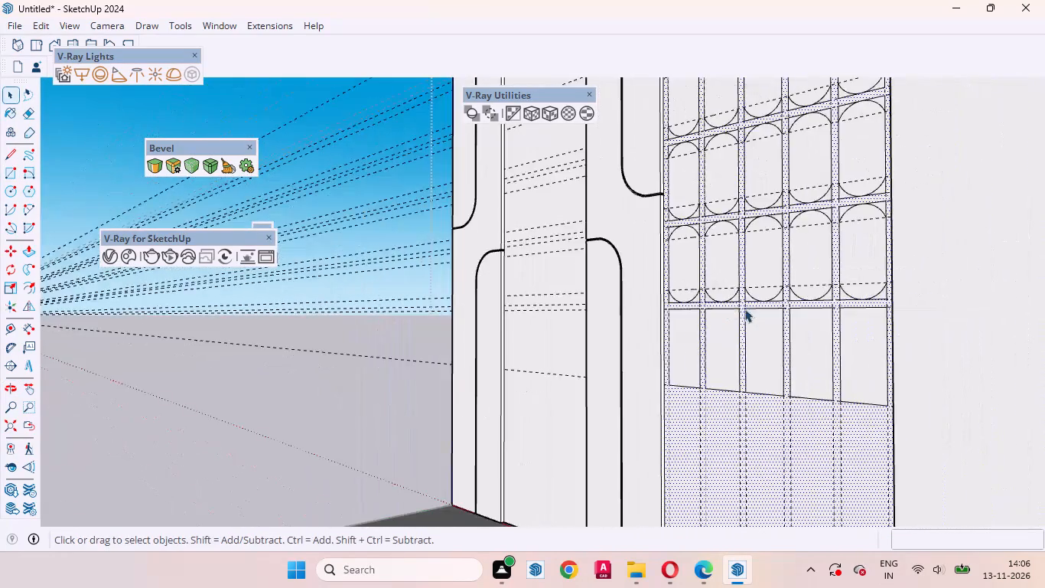
pyautogui.scroll(-5, 744, 309)
pyautogui.scroll(7, 767, 332)
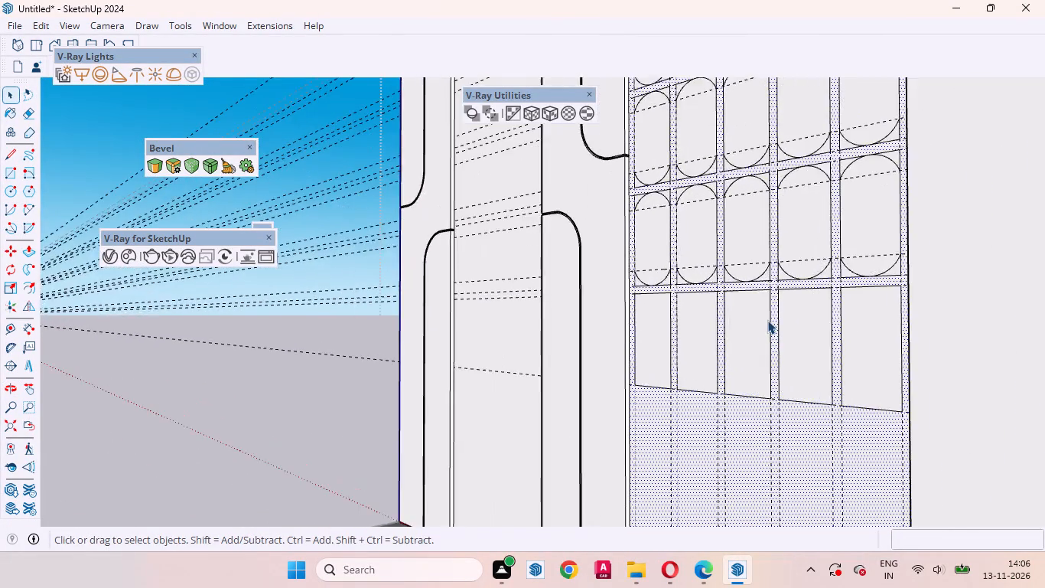
pyautogui.scroll(5, 767, 320)
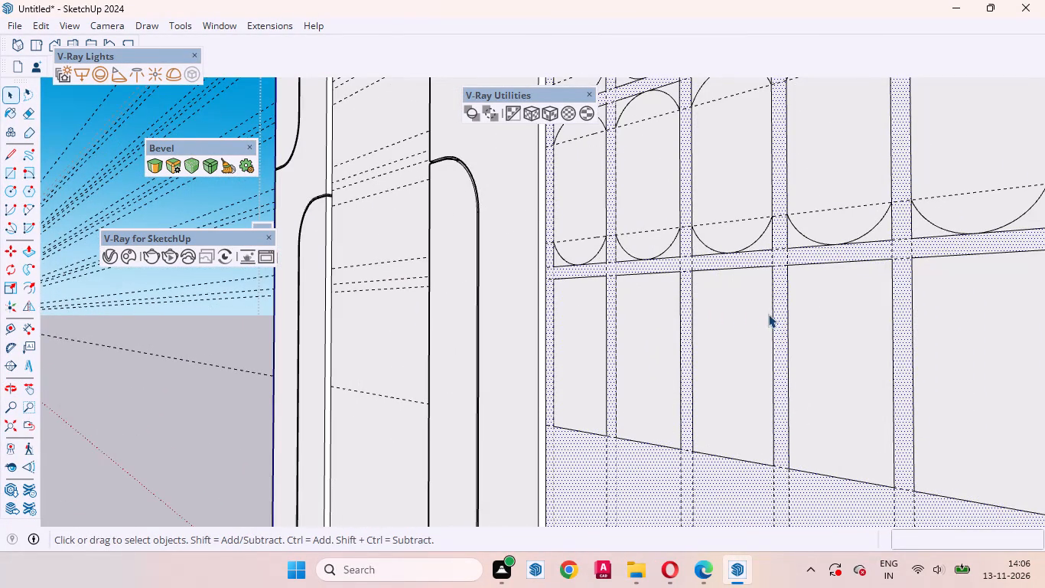
pyautogui.press('t')
pyautogui.scroll(5, 747, 257)
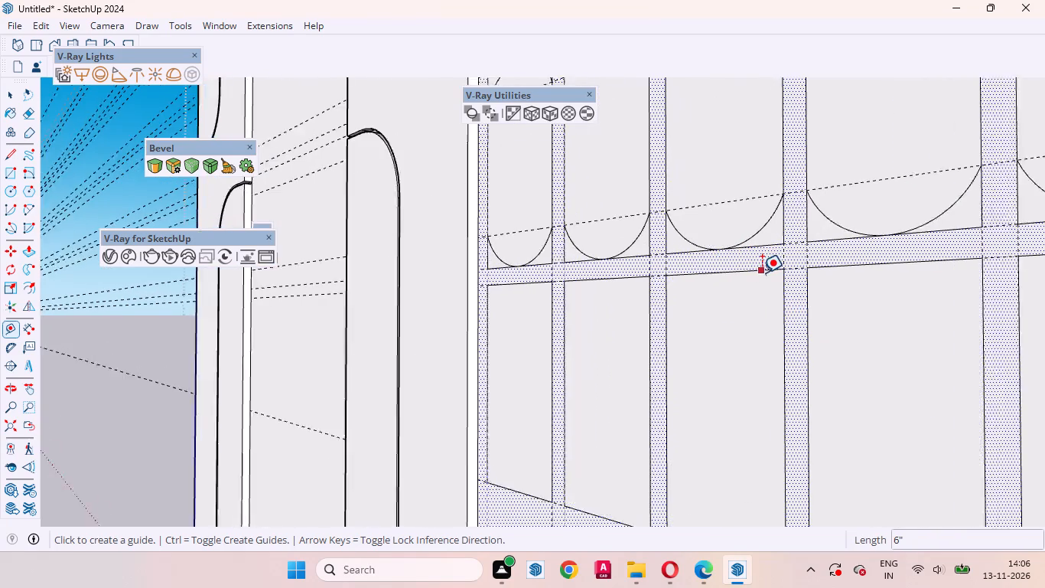
pyautogui.click(762, 271)
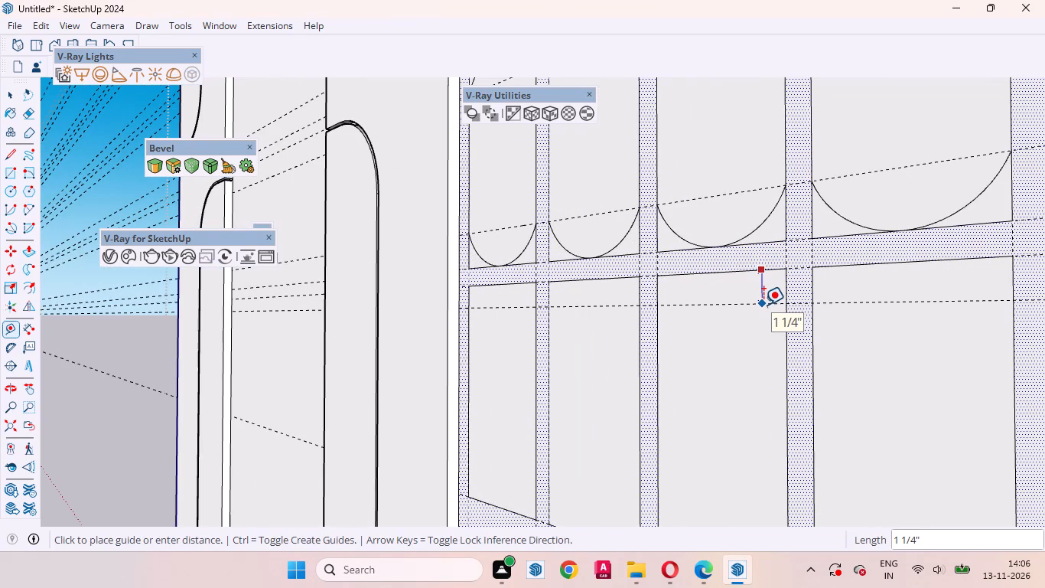
pyautogui.press('2')
pyautogui.press('Return')
# Place a horizontal guide 2" above the bottom edge of the sixth-row rectangles.
pyautogui.scroll(-4, 761, 200)
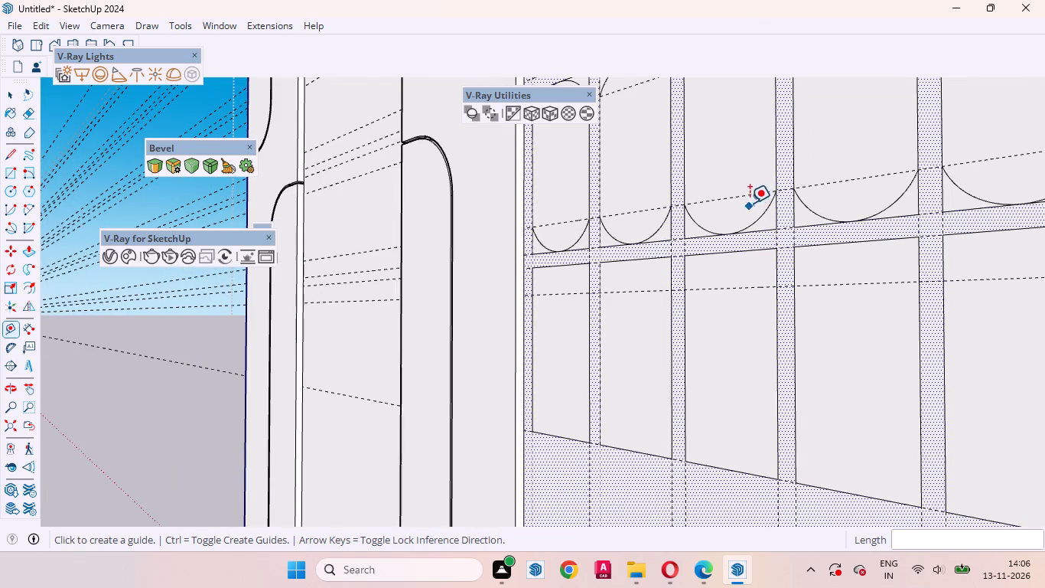
pyautogui.click(732, 470)
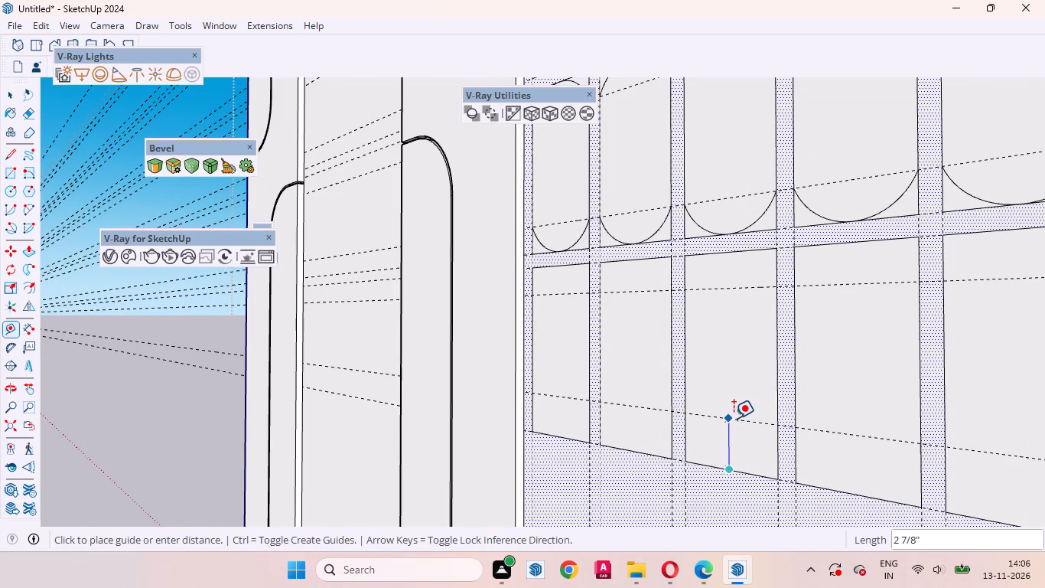
pyautogui.press('2')
pyautogui.press('Return')
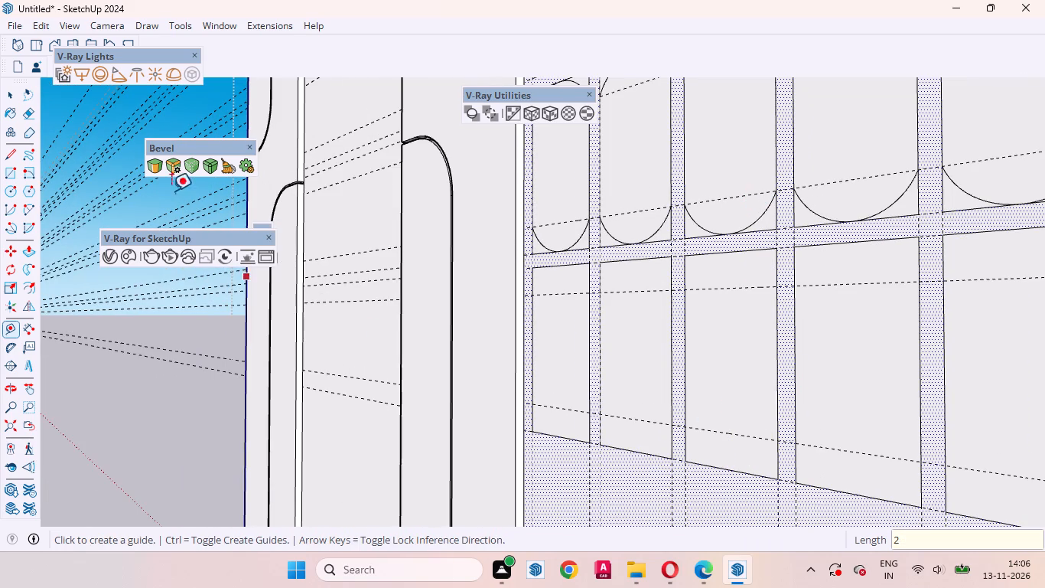
pyautogui.click(13, 95)
# Round the bottom and top of the first sixth-row rectangle with four tangent arcs, about 3 5/8" long, from the edge midpoints to the guide intersections.
pyautogui.scroll(-2, 682, 446)
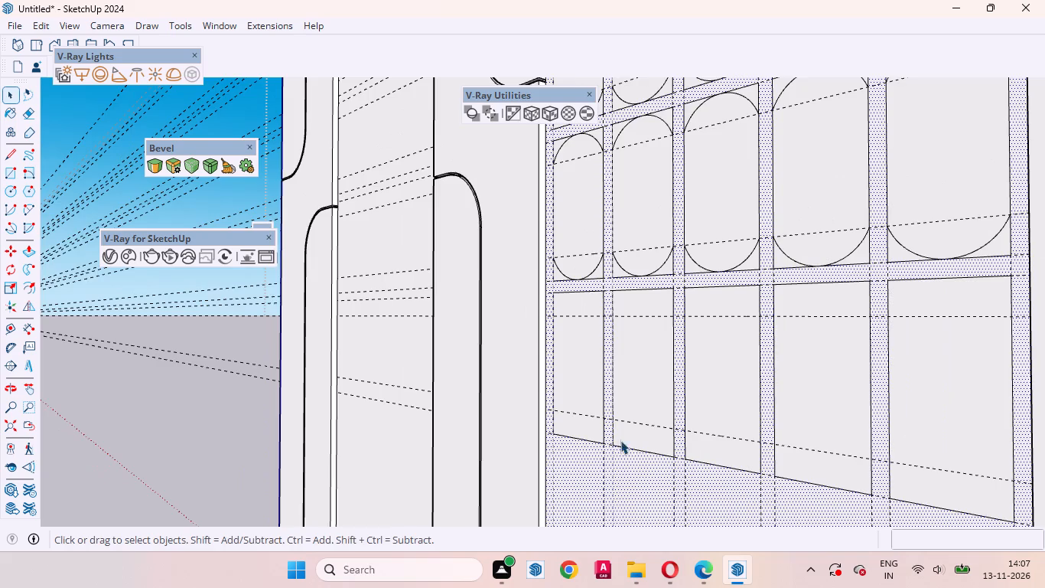
pyautogui.moveTo(562, 432); pyautogui.dragTo(789, 465, button='middle')
pyautogui.press('a')
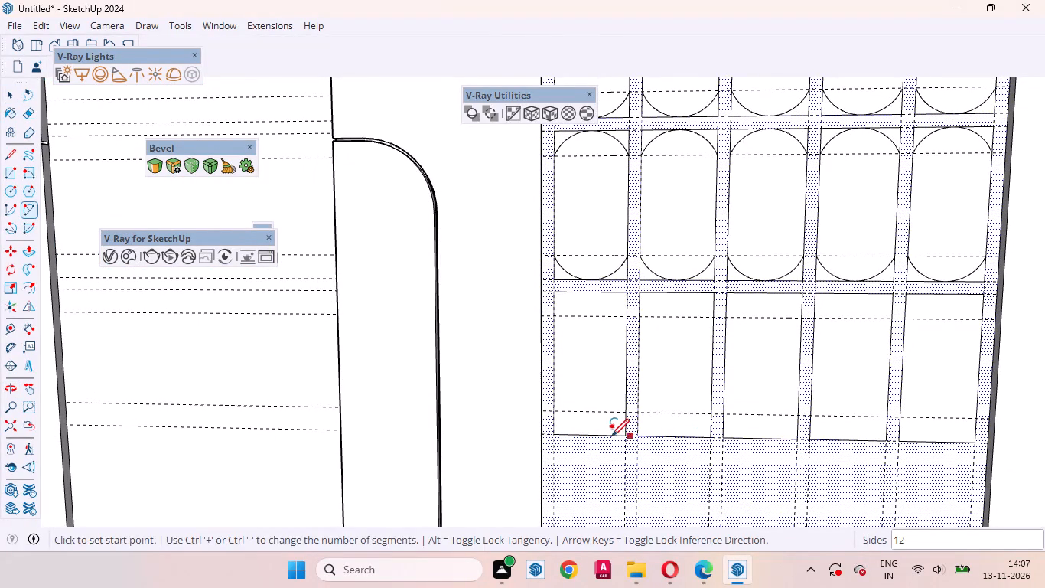
pyautogui.click(591, 434)
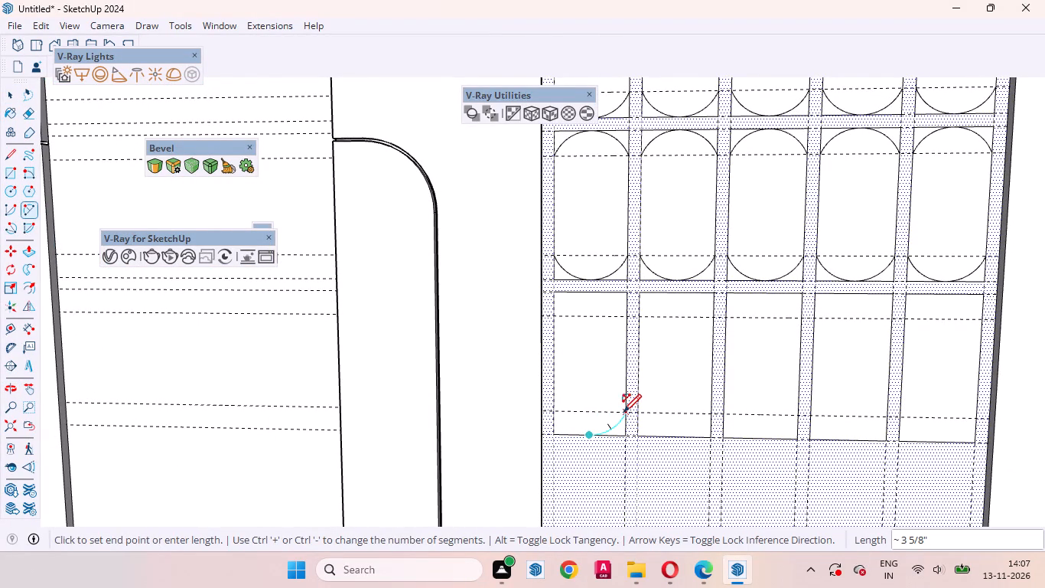
pyautogui.doubleClick(623, 412)
pyautogui.click(587, 435)
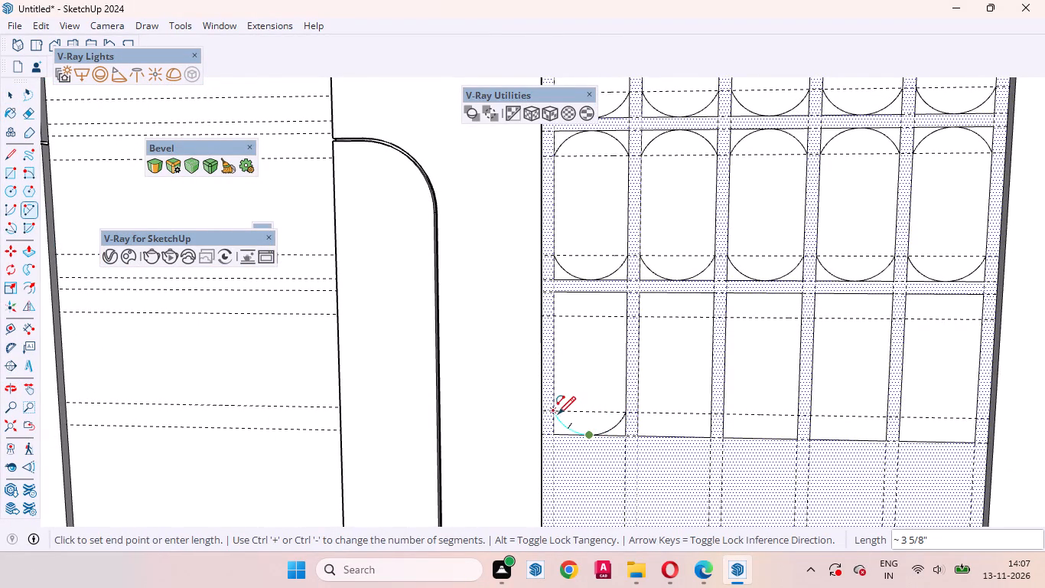
pyautogui.doubleClick(555, 413)
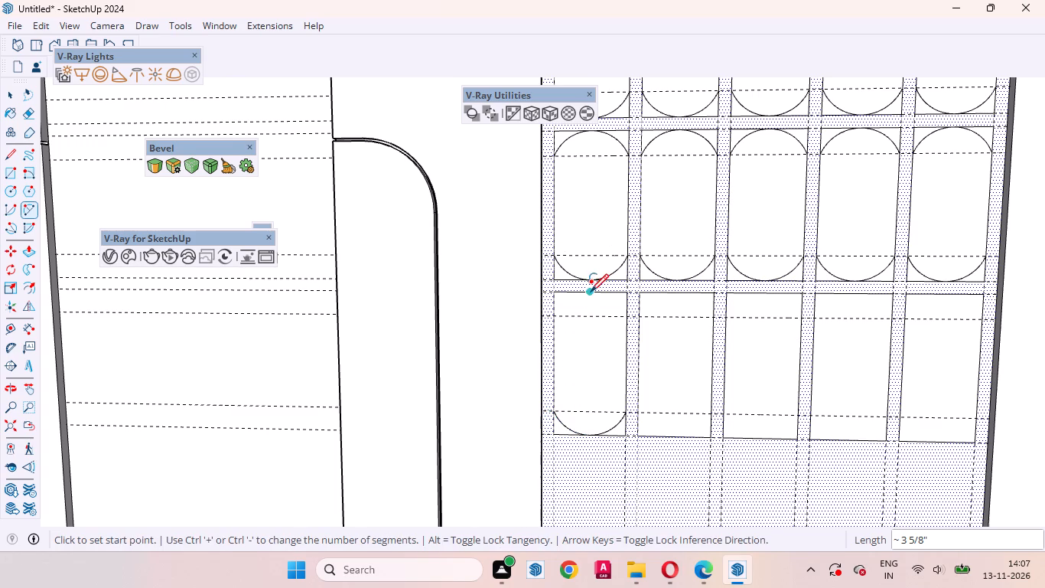
pyautogui.click(591, 292)
pyautogui.doubleClick(625, 315)
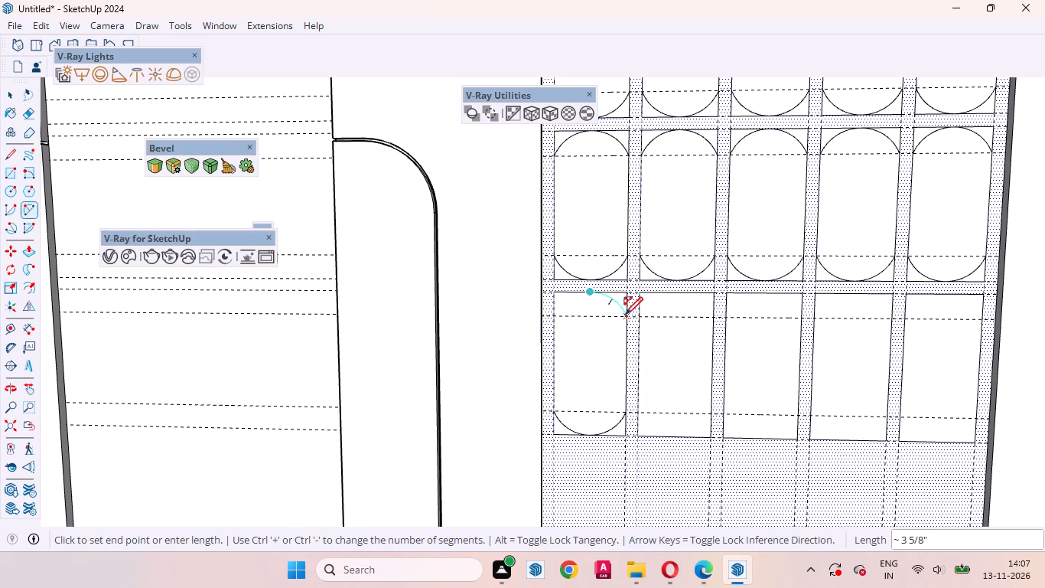
pyautogui.click(588, 292)
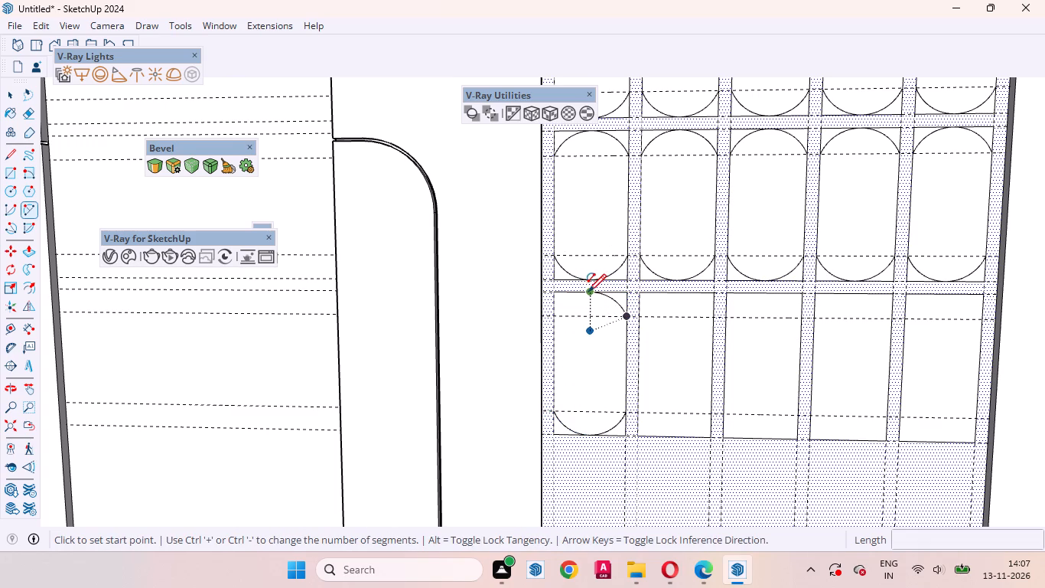
pyautogui.doubleClick(557, 314)
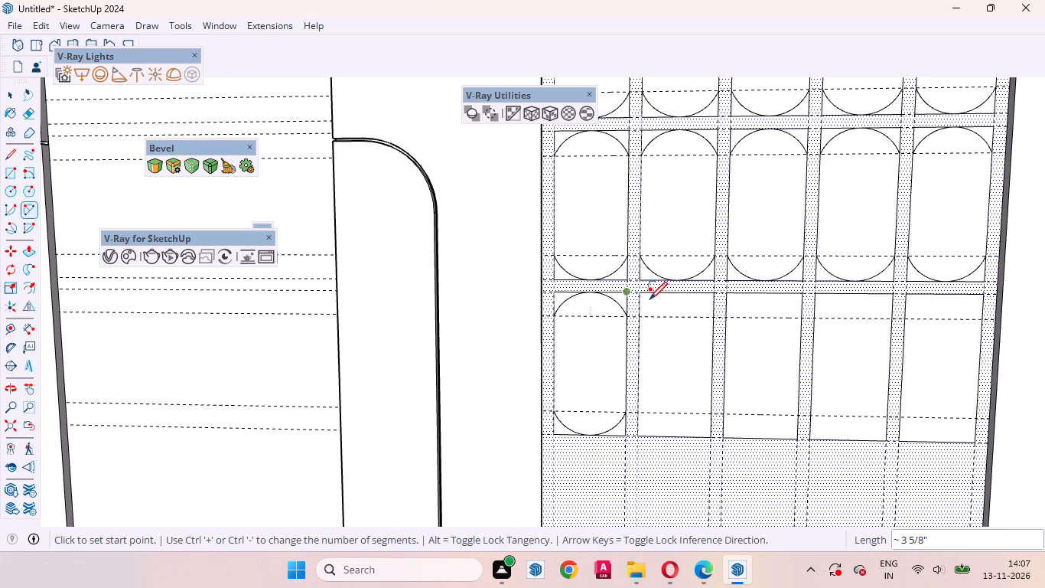
# Round the top and bottom of the second sixth-row rectangle with four tangent arcs, about 3 5/8" long, from the edge midpoints to the guide intersections.
pyautogui.click(675, 294)
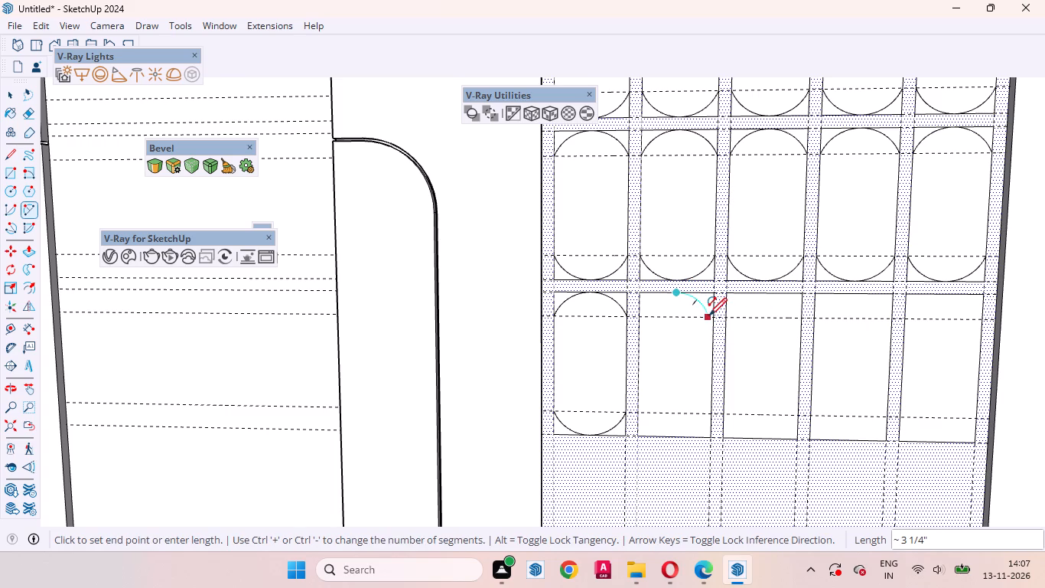
pyautogui.doubleClick(711, 315)
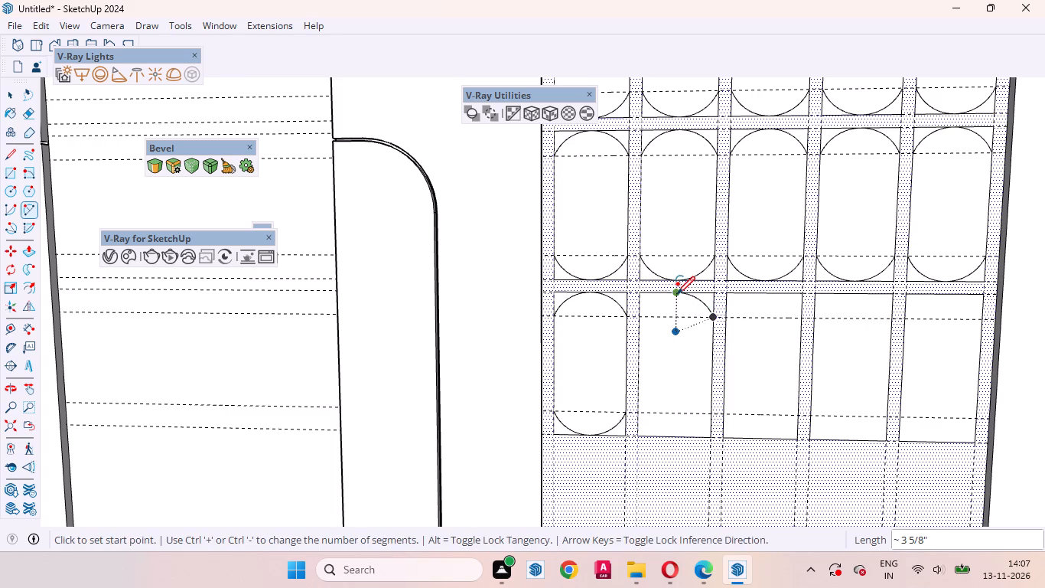
pyautogui.click(677, 294)
pyautogui.doubleClick(641, 312)
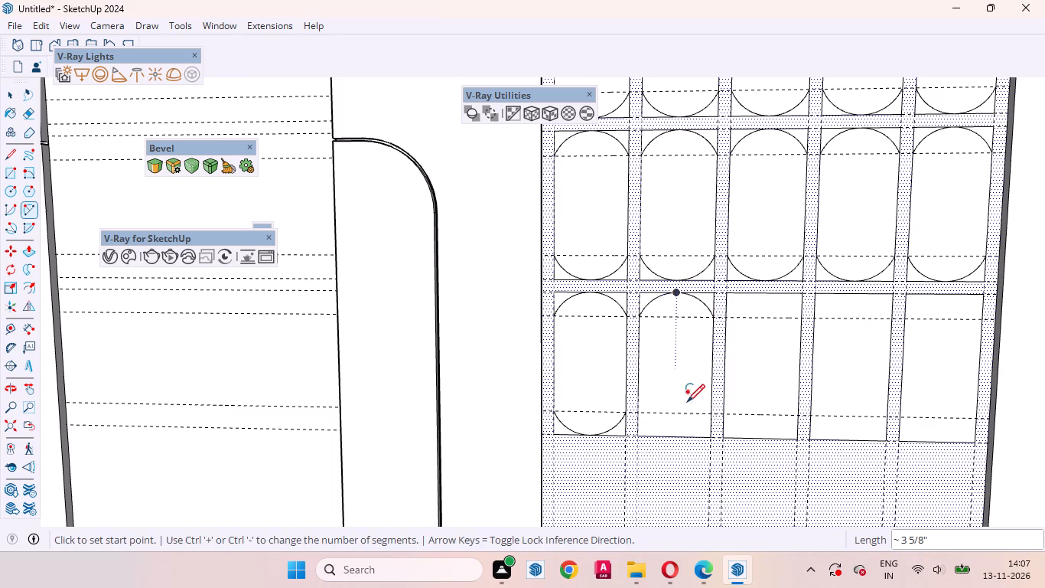
pyautogui.click(674, 435)
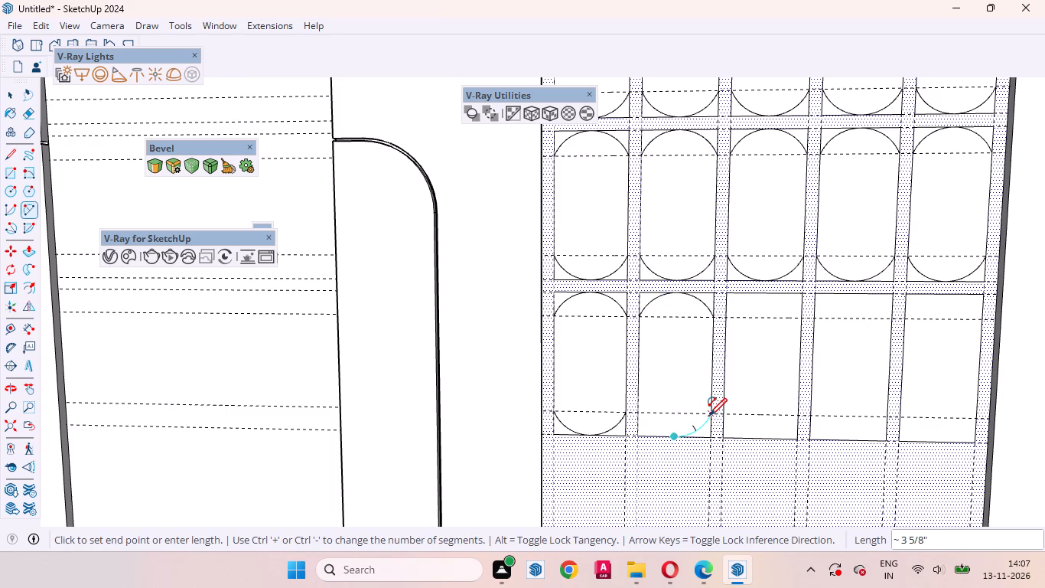
pyautogui.doubleClick(709, 416)
pyautogui.click(672, 437)
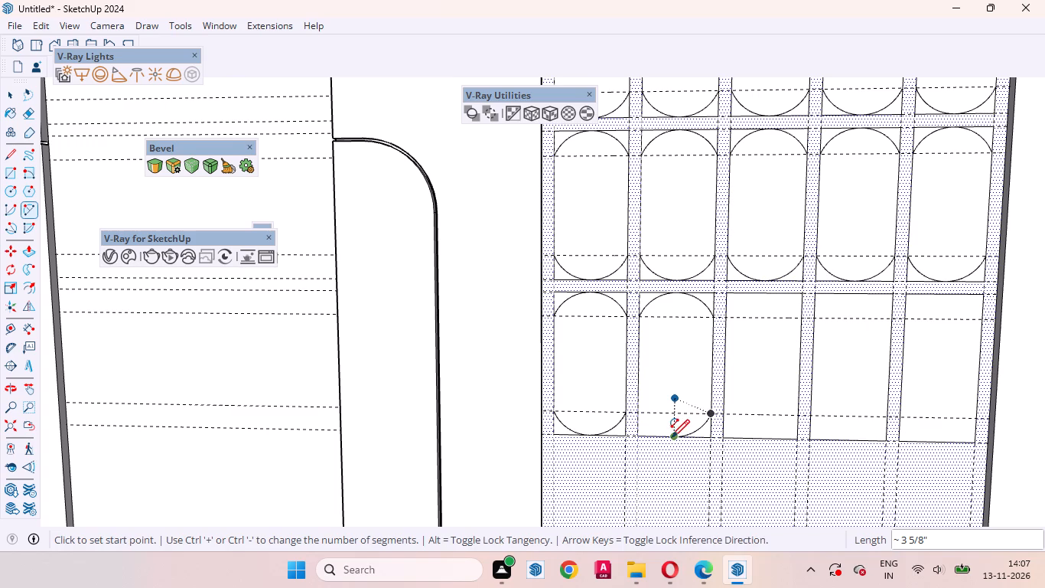
pyautogui.doubleClick(637, 414)
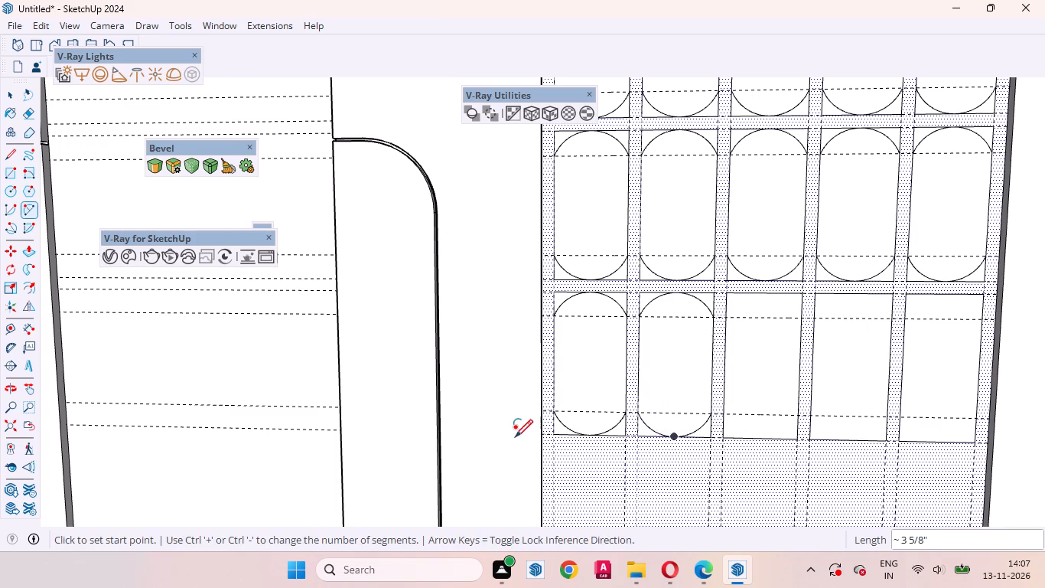
# Round the bottom of the third sixth-row rectangle with two tangent arcs, about 3 5/8" long, from the edge midpoint to the guide intersections.
pyautogui.scroll(-4, 513, 437)
pyautogui.click(679, 439)
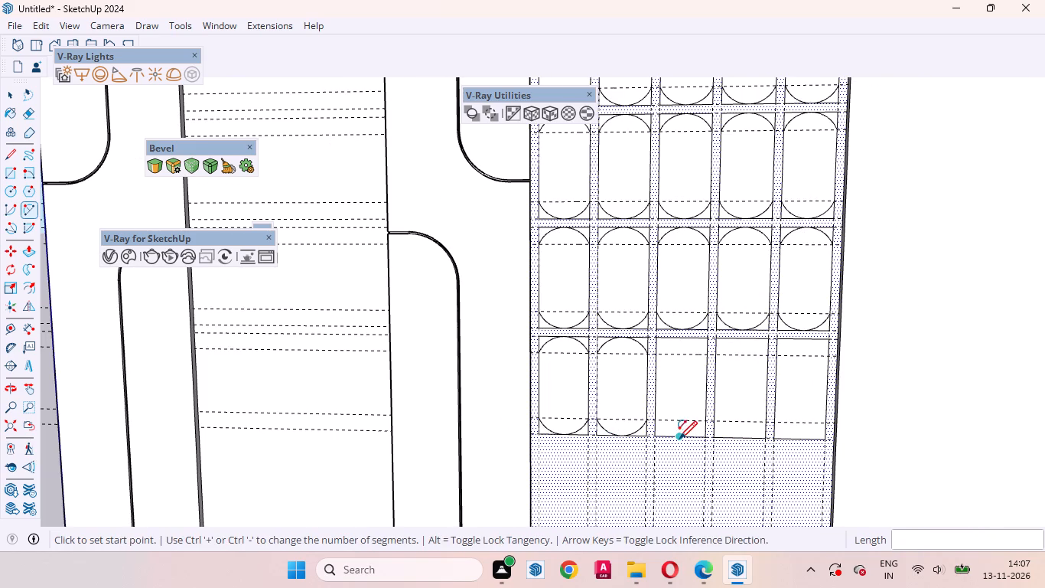
pyautogui.doubleClick(703, 424)
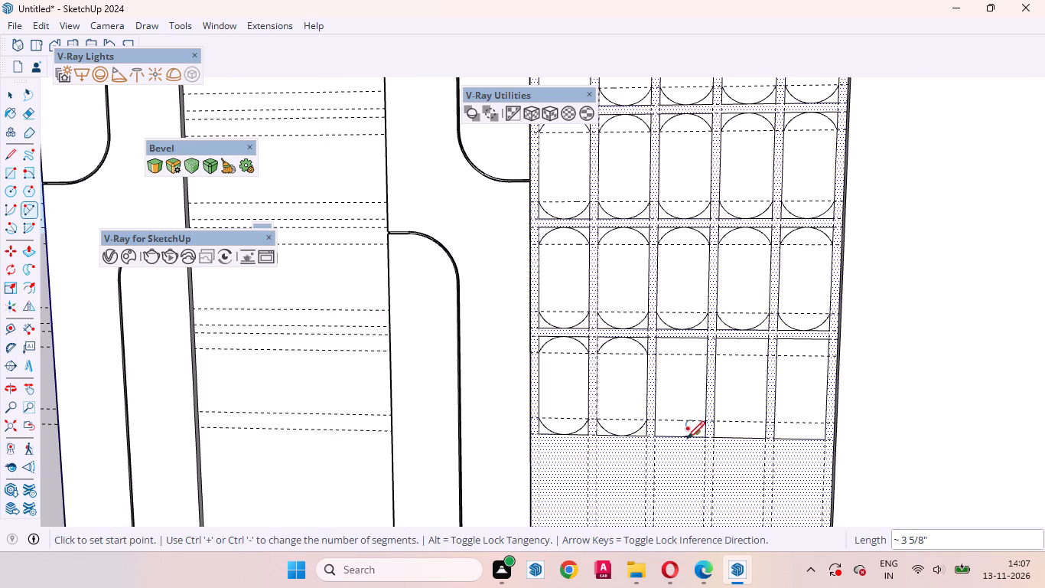
pyautogui.click(680, 438)
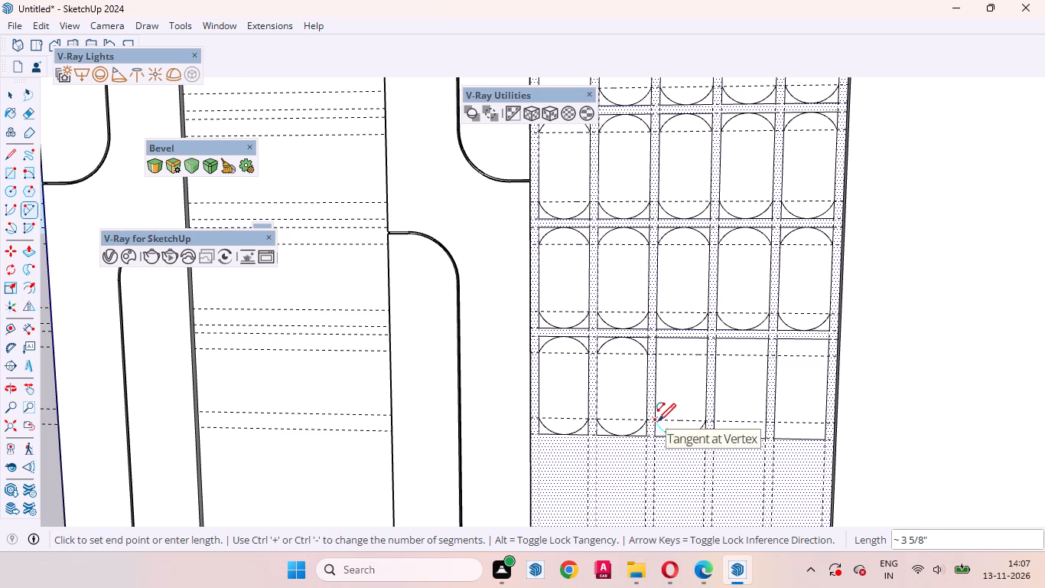
pyautogui.doubleClick(658, 421)
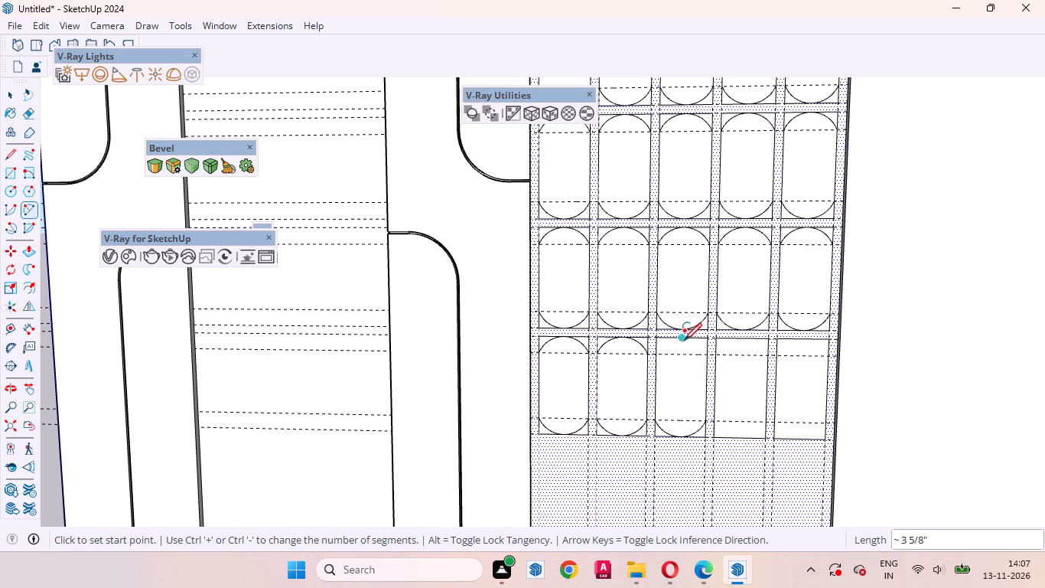
# Round the top of the third sixth-row rectangle with two tangent arcs, about 3 5/8" long, from the edge midpoint to the guide intersections.
pyautogui.click(680, 339)
pyautogui.doubleClick(707, 354)
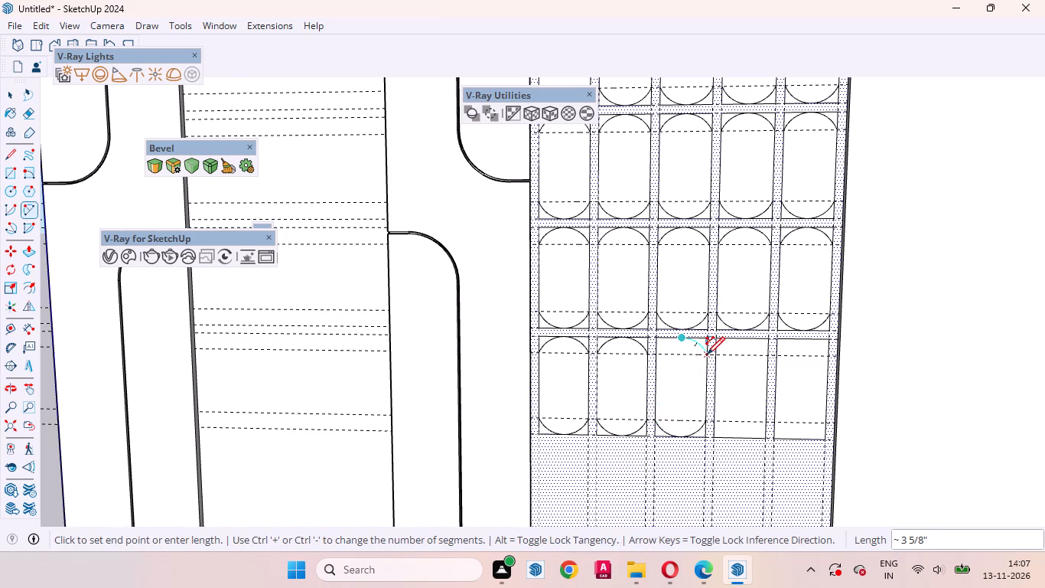
pyautogui.click(682, 339)
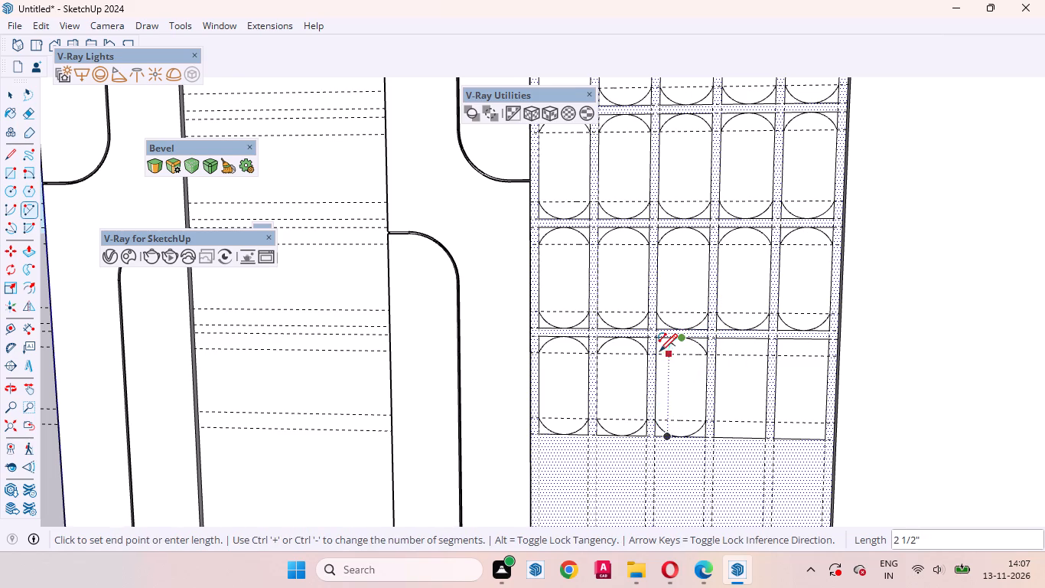
pyautogui.doubleClick(659, 353)
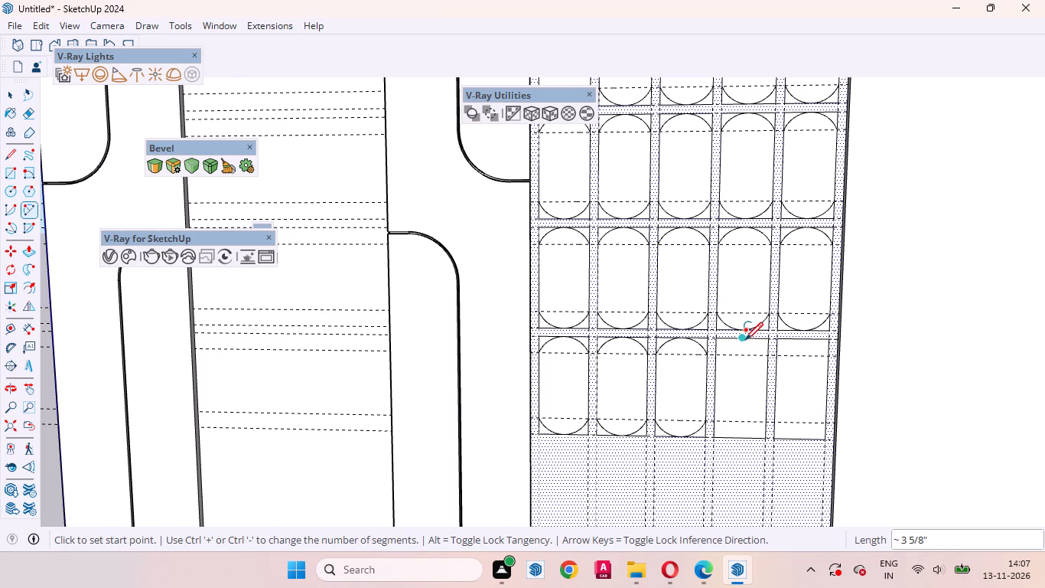
# Round the fourth sixth-row rectangle's top-right and bottom-right corners with tangent arcs, about 3 5/8" long, from the edge midpoints to the guide intersections.
pyautogui.click(745, 340)
pyautogui.doubleClick(767, 355)
pyautogui.scroll(5, 760, 467)
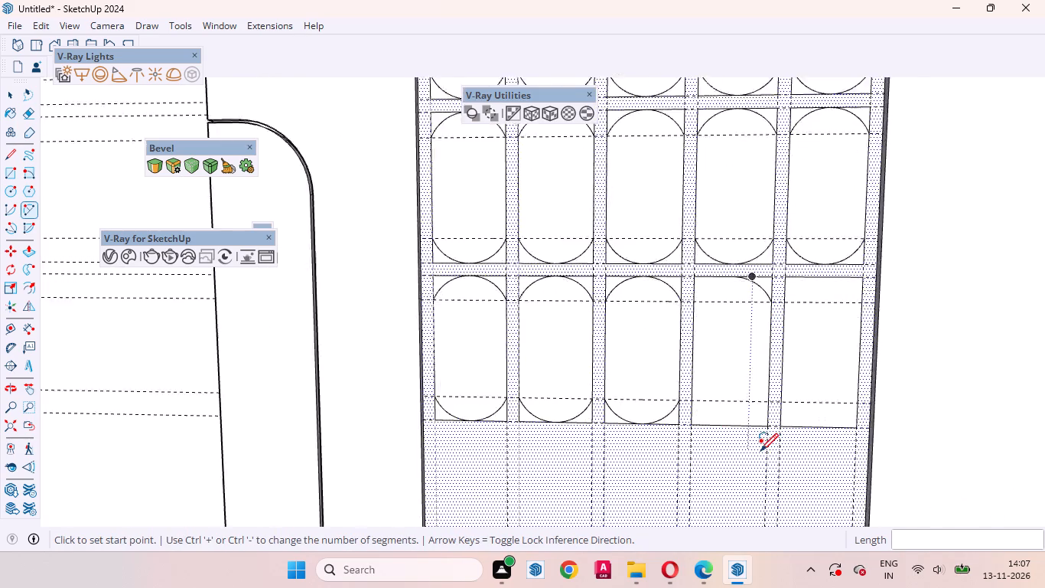
pyautogui.scroll(1, 760, 451)
pyautogui.click(724, 416)
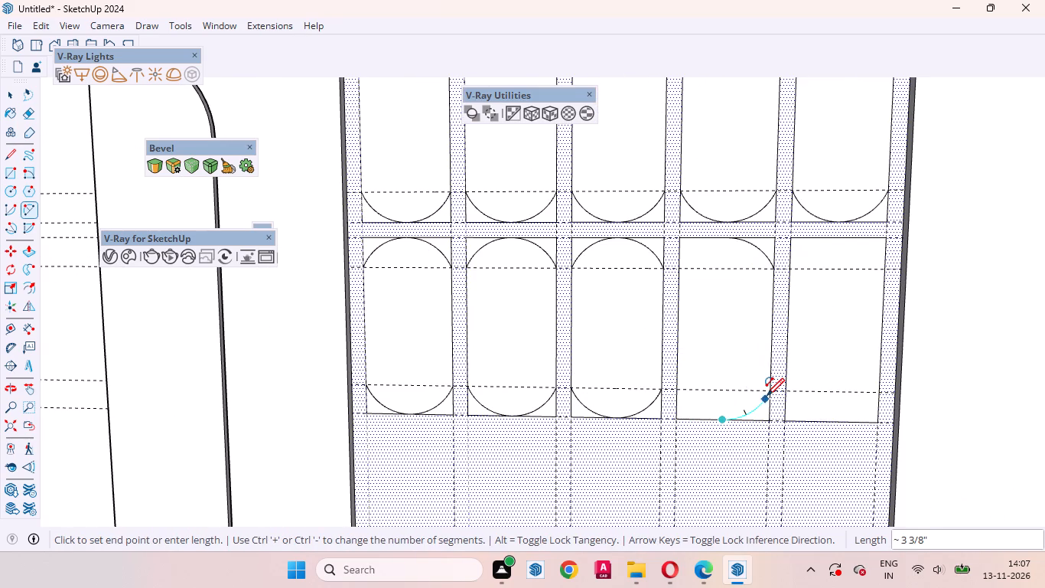
pyautogui.doubleClick(768, 394)
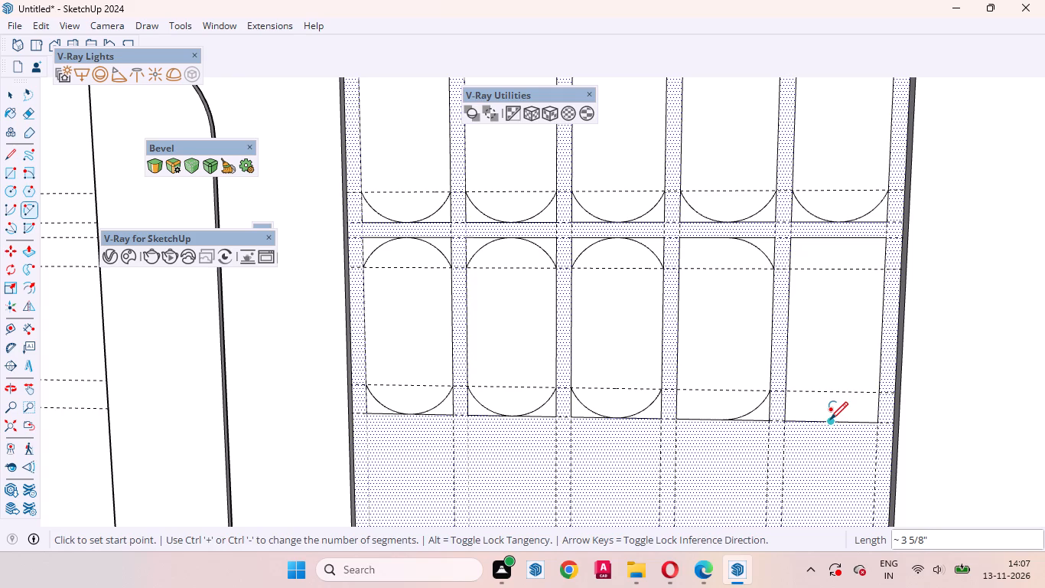
# Round the bottom of the fifth sixth-row rectangle with two tangent arcs, about 3 9/16" long, from the edge midpoint to the guide intersections.
pyautogui.click(830, 420)
pyautogui.tripleClick(880, 394)
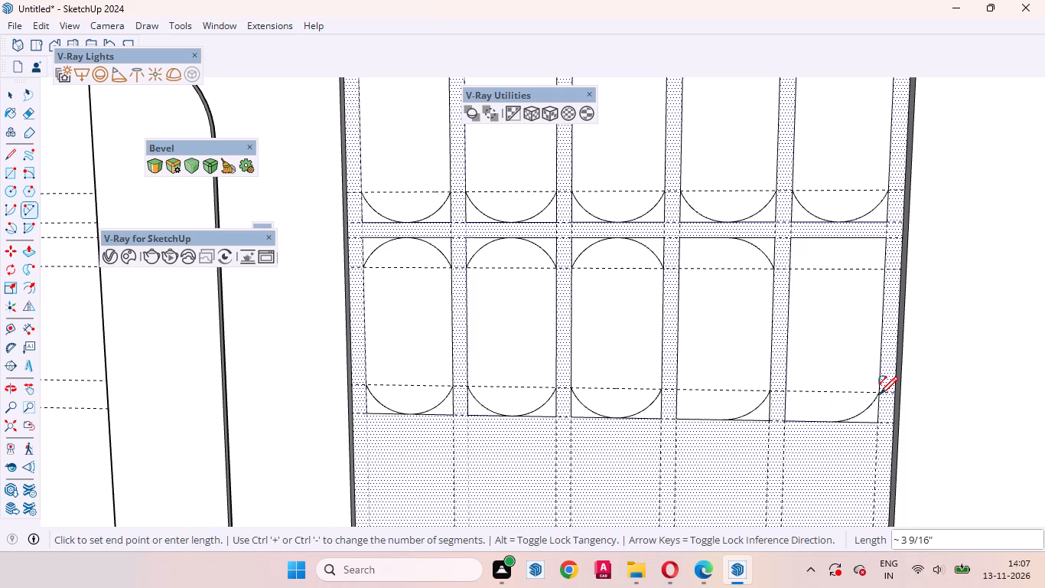
pyautogui.click(831, 423)
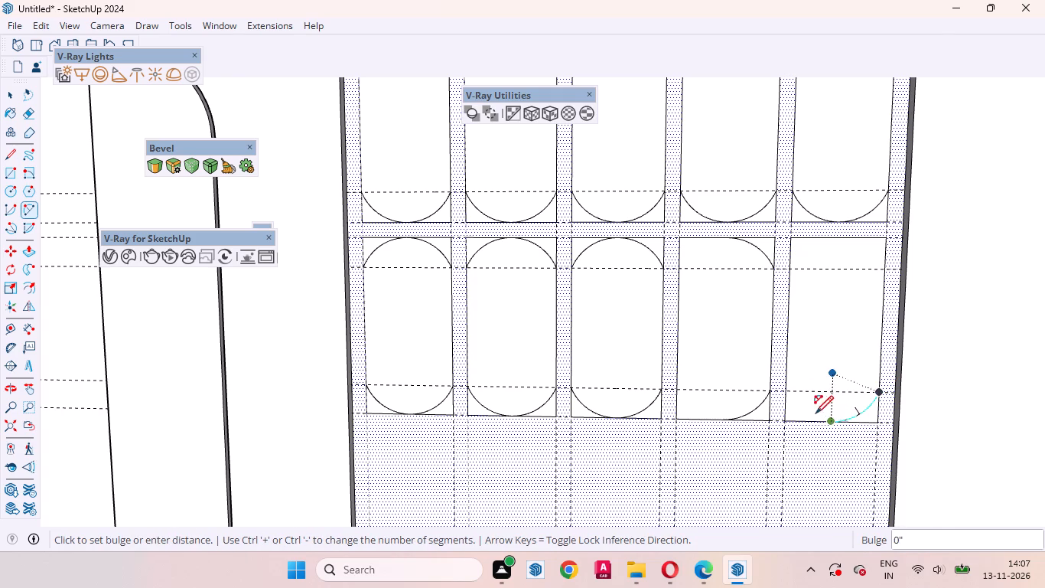
pyautogui.press('space')
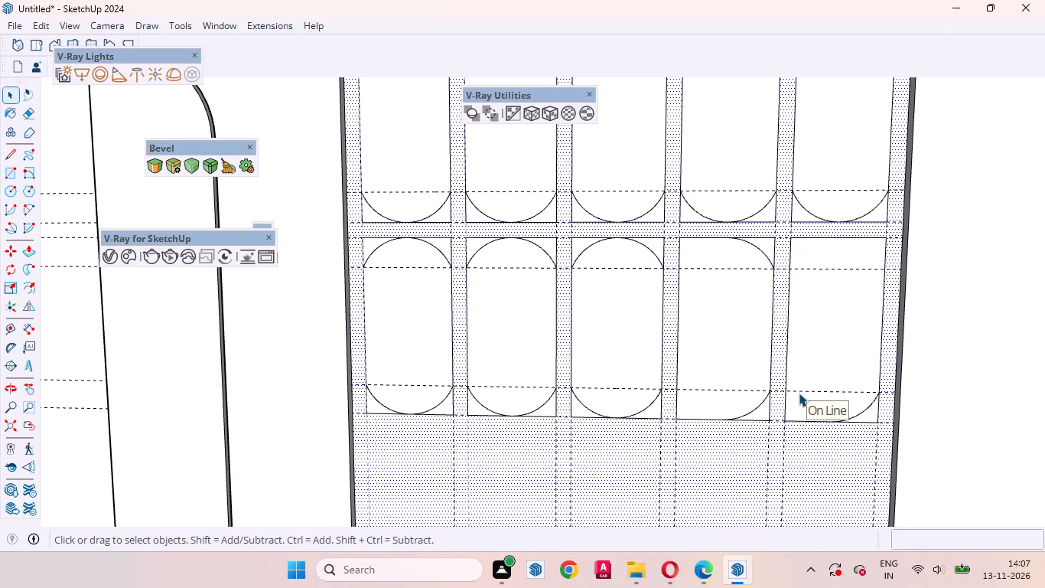
pyautogui.write('a')
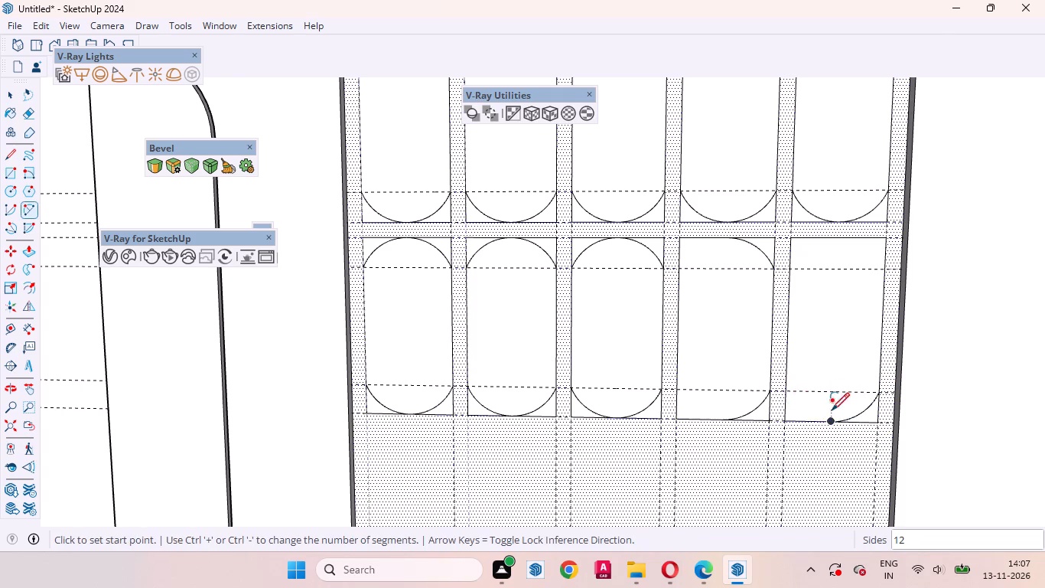
pyautogui.scroll(3, 844, 414)
pyautogui.click(825, 424)
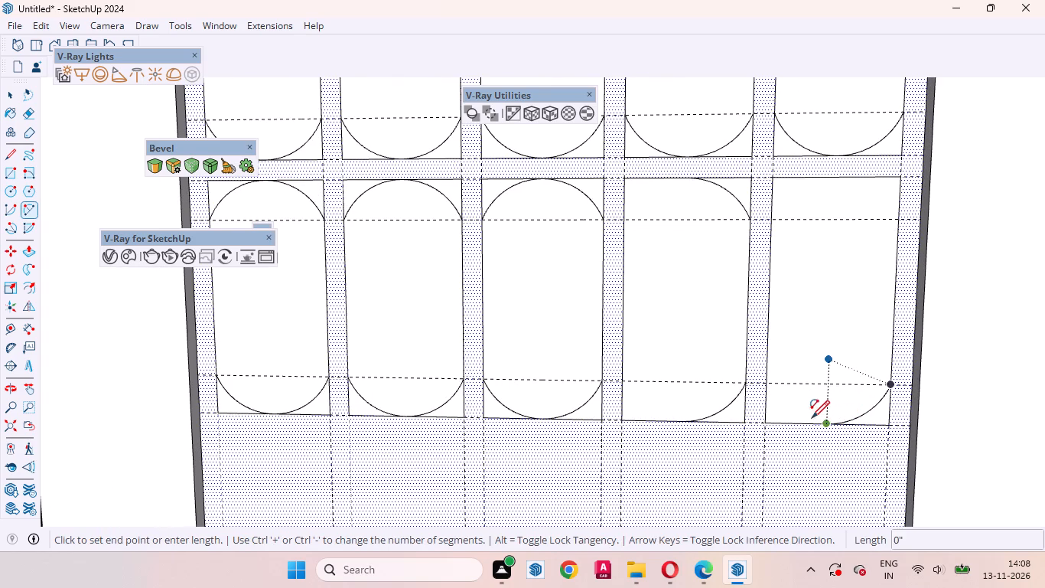
pyautogui.doubleClick(768, 384)
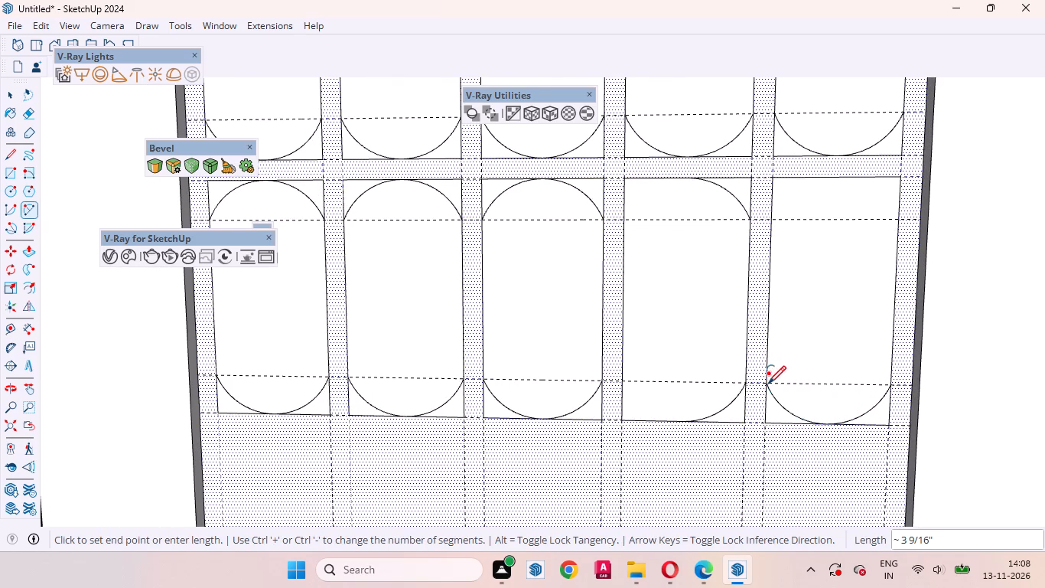
# Round the bottom-left corner of the fourth sixth-row rectangle with a tangent arc about 3 5/8" long from the edge midpoint.
pyautogui.click(685, 420)
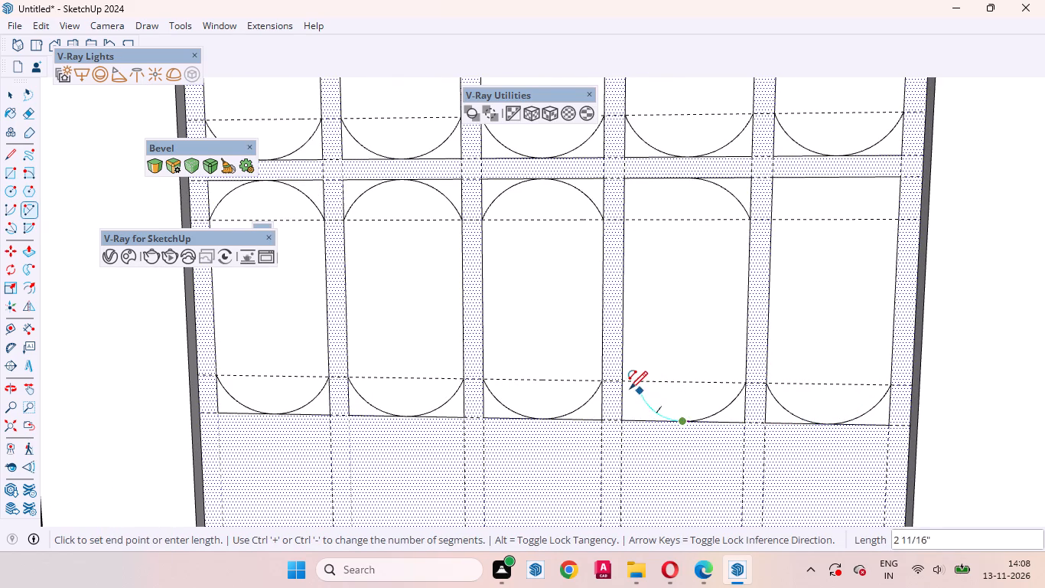
pyautogui.doubleClick(624, 382)
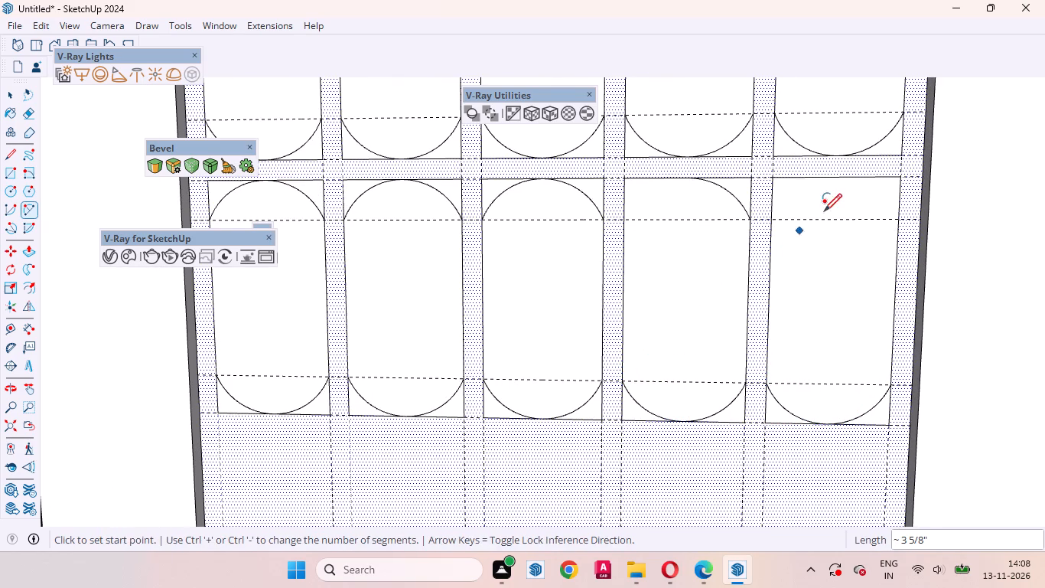
# Round the top of the fifth sixth-row rectangle with two tangent arcs, about 3 9/16" long, from the edge midpoint to the guide intersections.
pyautogui.click(837, 178)
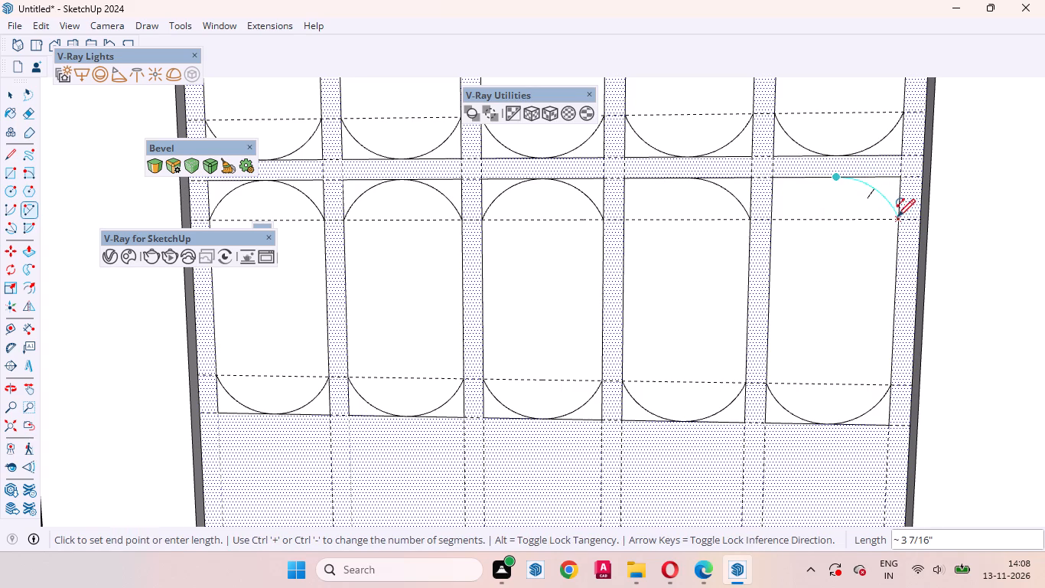
pyautogui.doubleClick(897, 218)
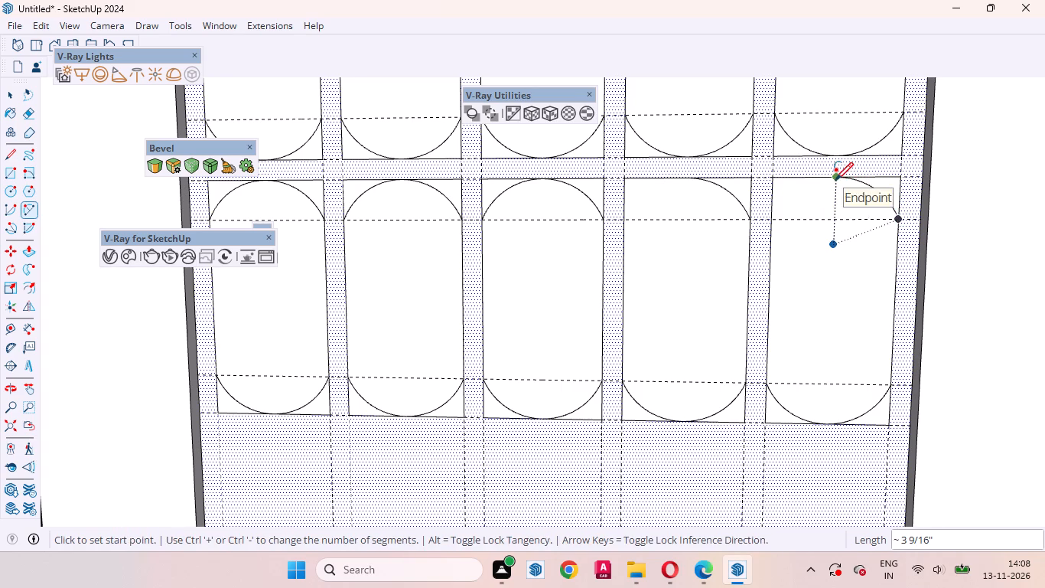
pyautogui.click(835, 180)
pyautogui.doubleClick(773, 215)
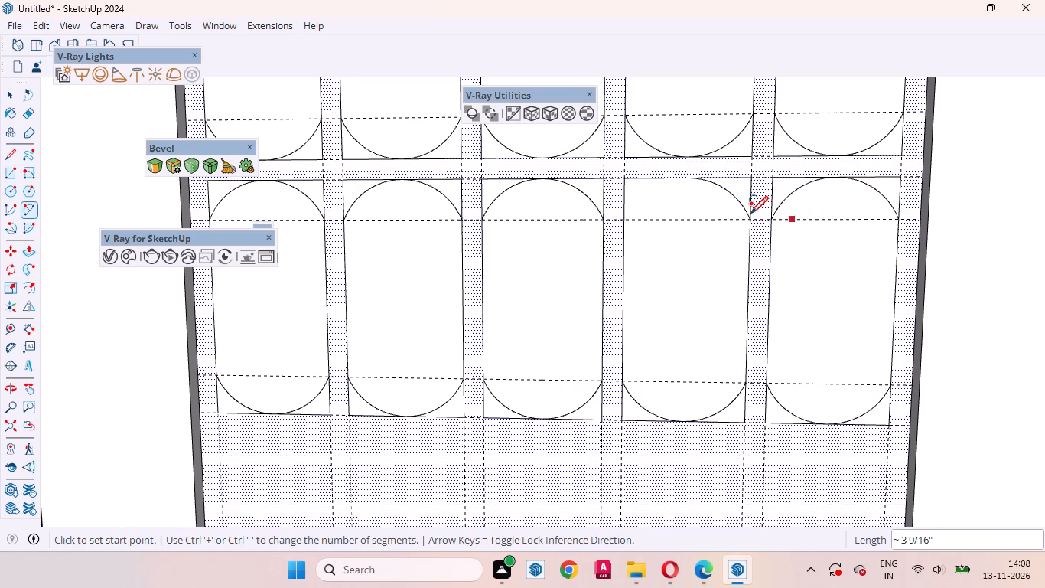
# Round the top-left corner of the fourth sixth-row rectangle with a tangent arc about 3 5/8" long from the edge midpoint.
pyautogui.click(689, 178)
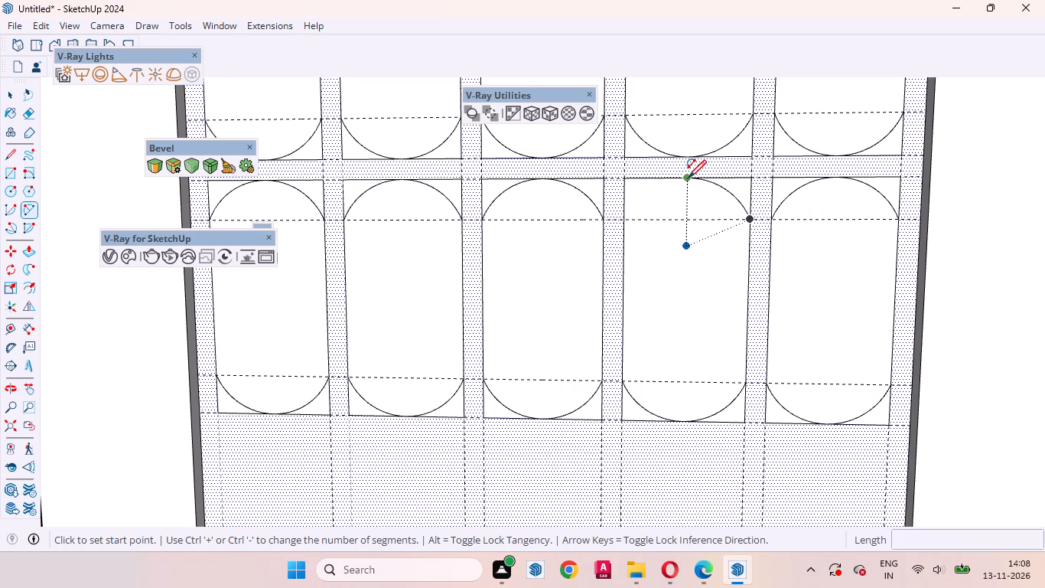
pyautogui.doubleClick(623, 220)
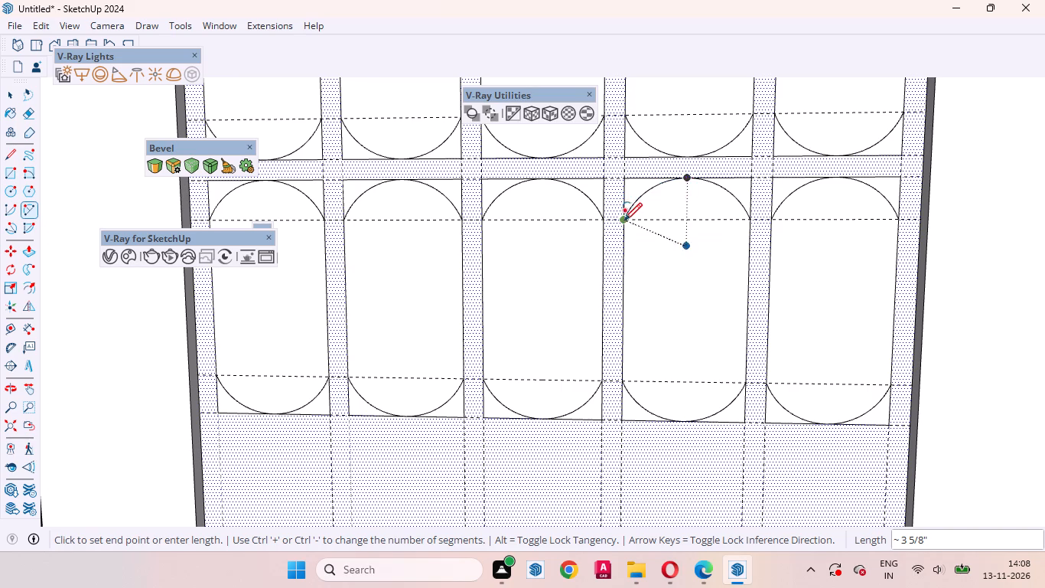
pyautogui.scroll(-20, 705, 300)
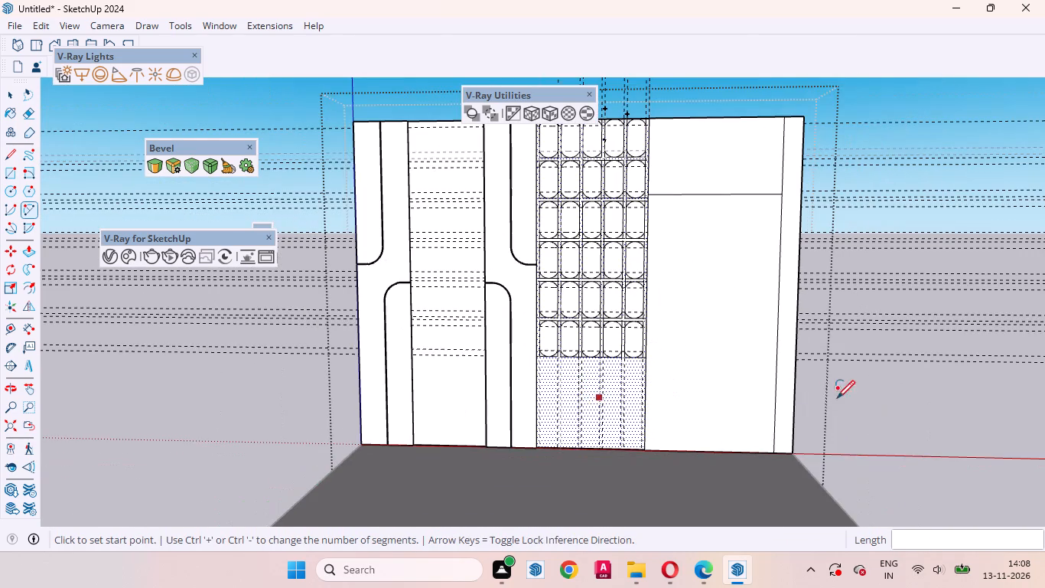
pyautogui.press('space')
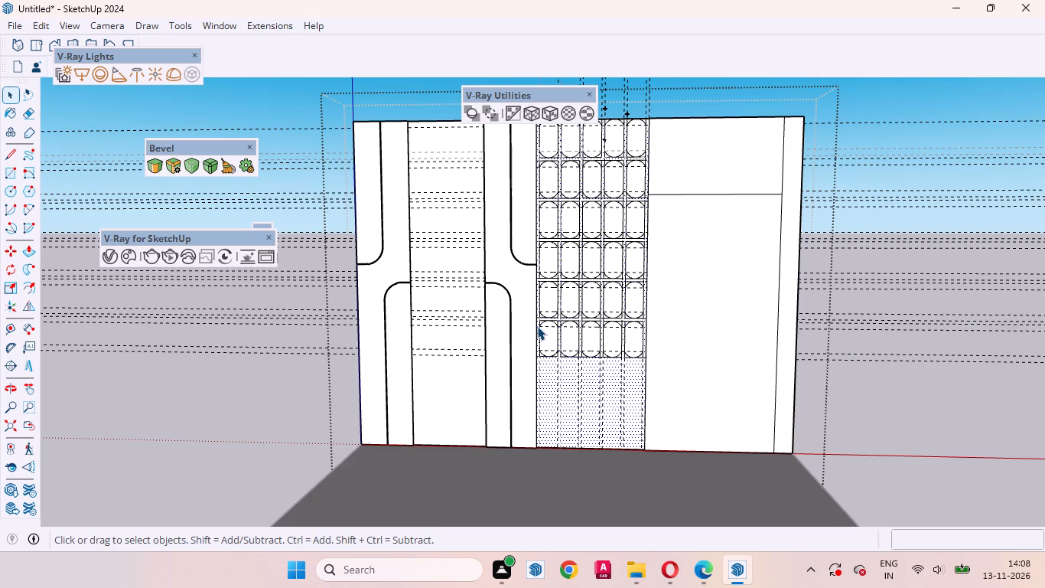
# Place a horizontal guide 1" below the bottom edge of the sixth-row rectangles.
pyautogui.scroll(-4, 532, 386)
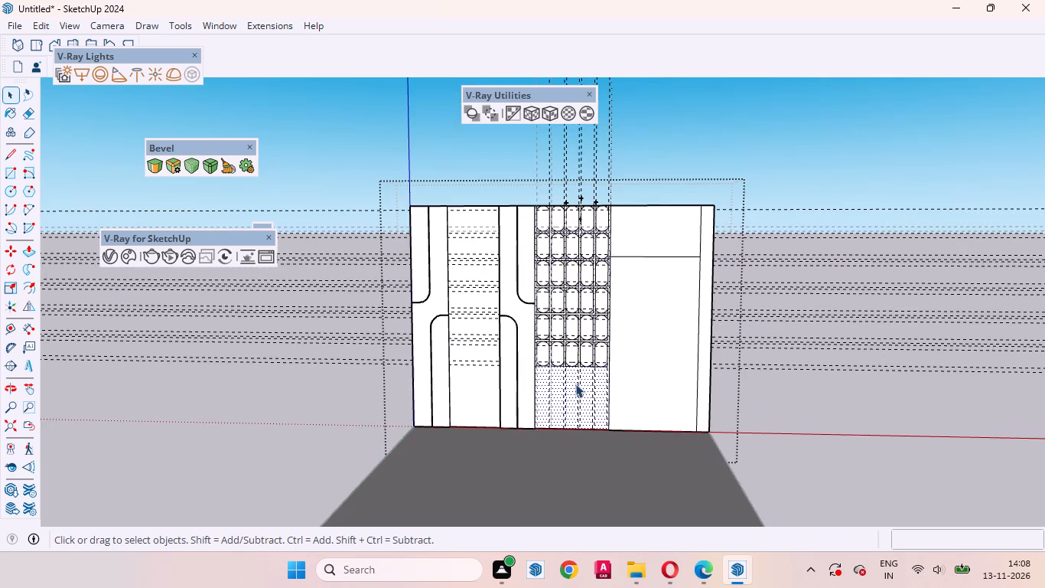
pyautogui.moveTo(569, 397); pyautogui.dragTo(345, 464, button='middle')
pyautogui.scroll(15, 539, 403)
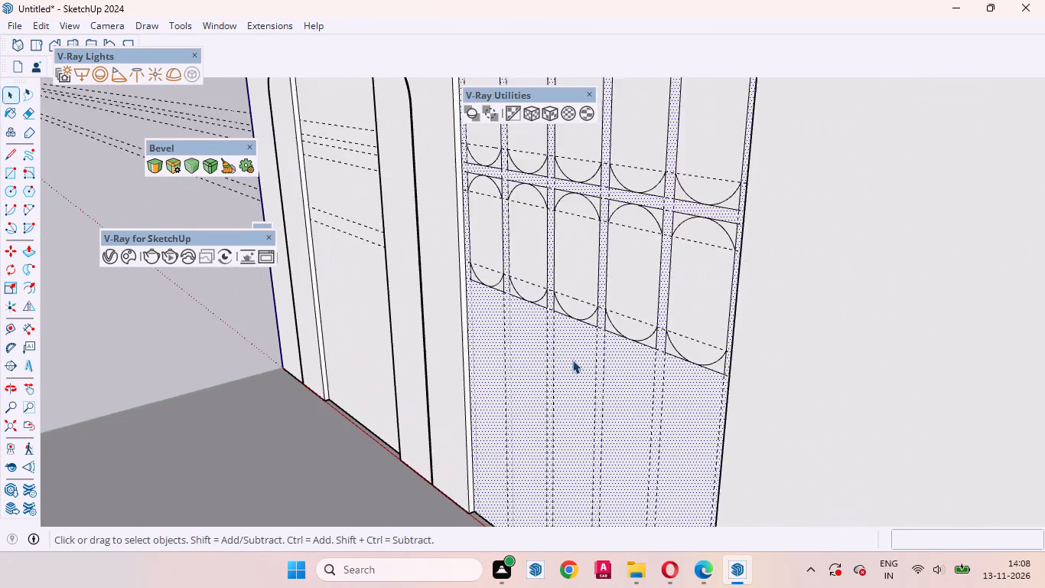
pyautogui.scroll(6, 572, 360)
pyautogui.press('t')
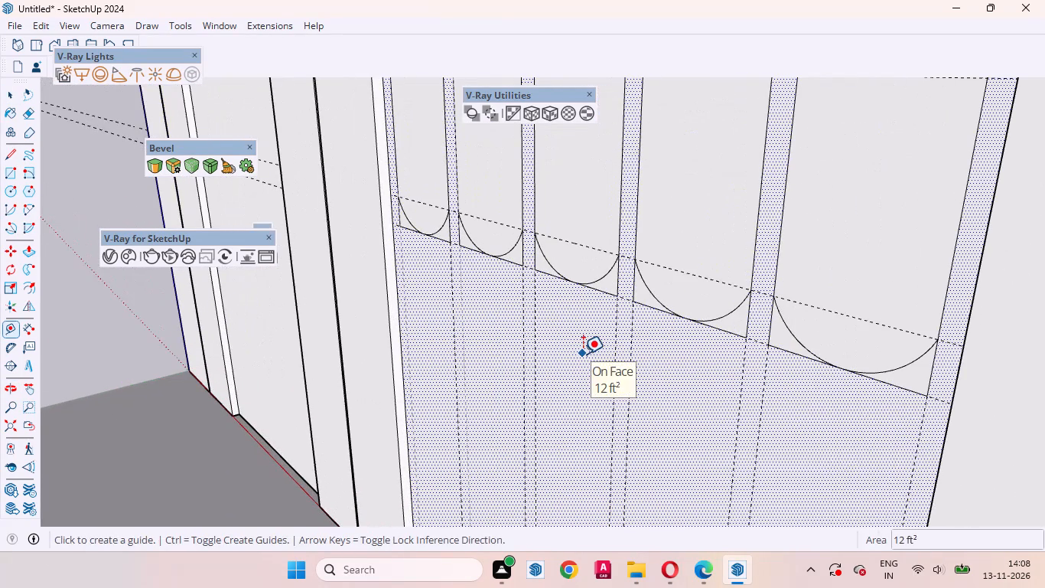
pyautogui.scroll(8, 605, 313)
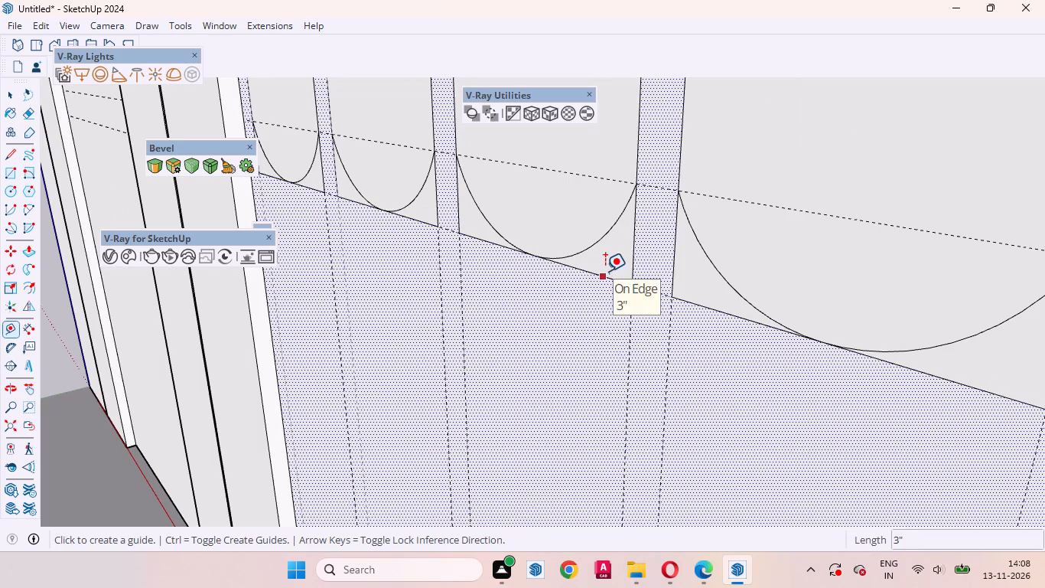
pyautogui.click(605, 271)
pyautogui.press('1')
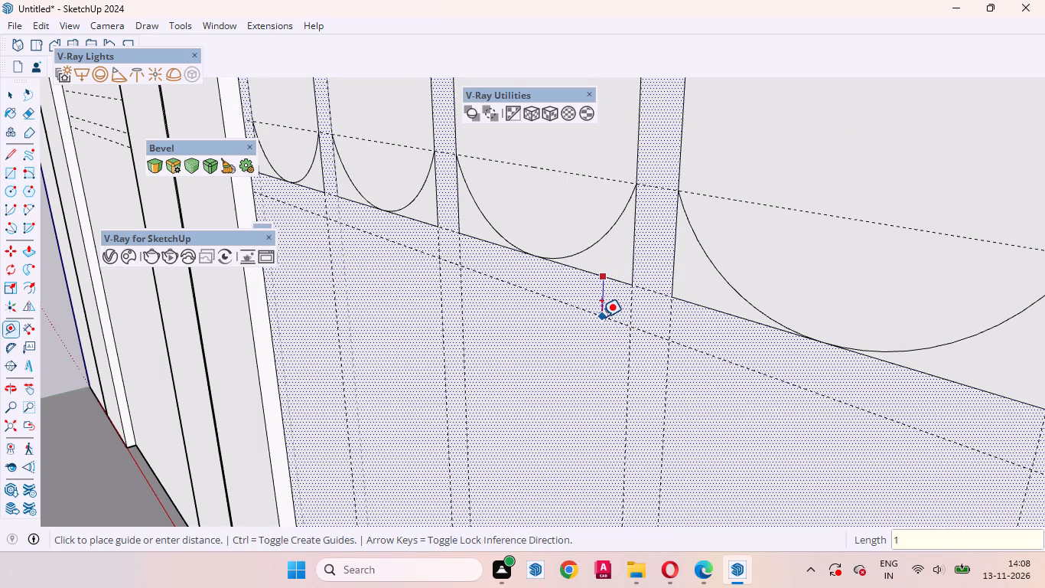
pyautogui.press('Return')
# Place a horizontal guide 12" below the new 1" guide to mark the bottom of the seventh row.
pyautogui.click(597, 321)
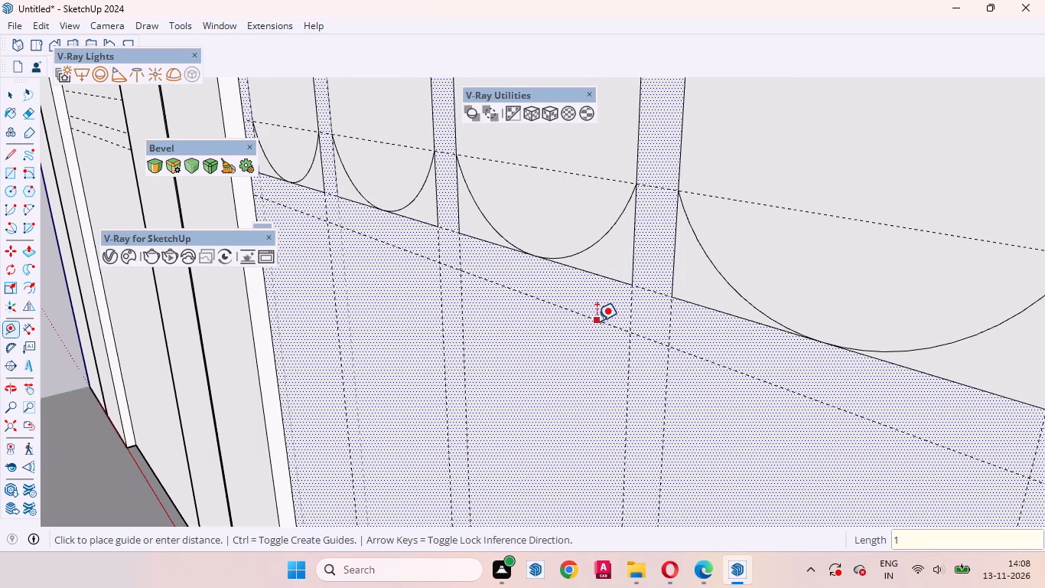
pyautogui.write('12')
pyautogui.press('Return')
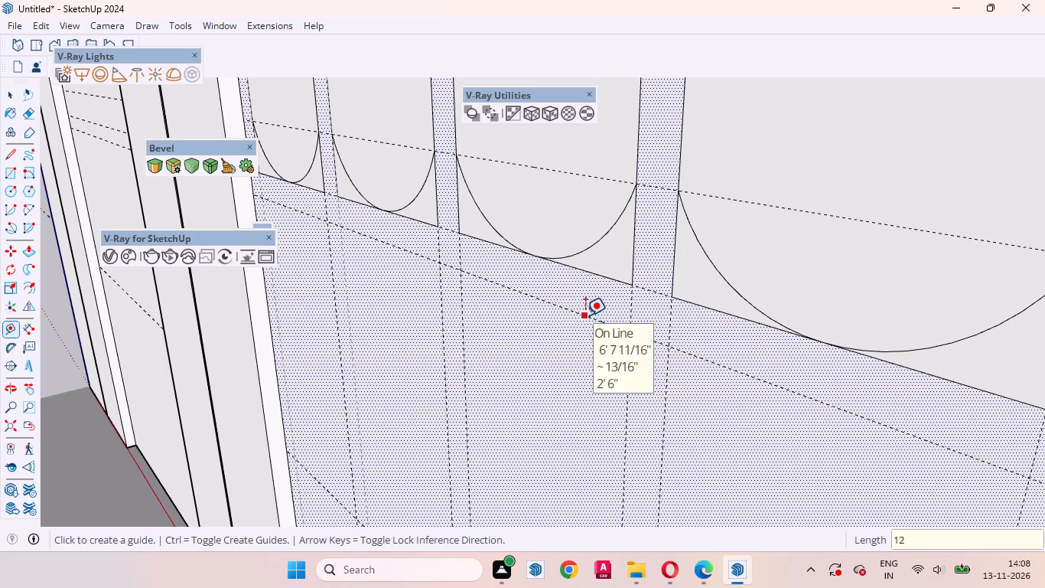
pyautogui.click(585, 315)
pyautogui.press('space')
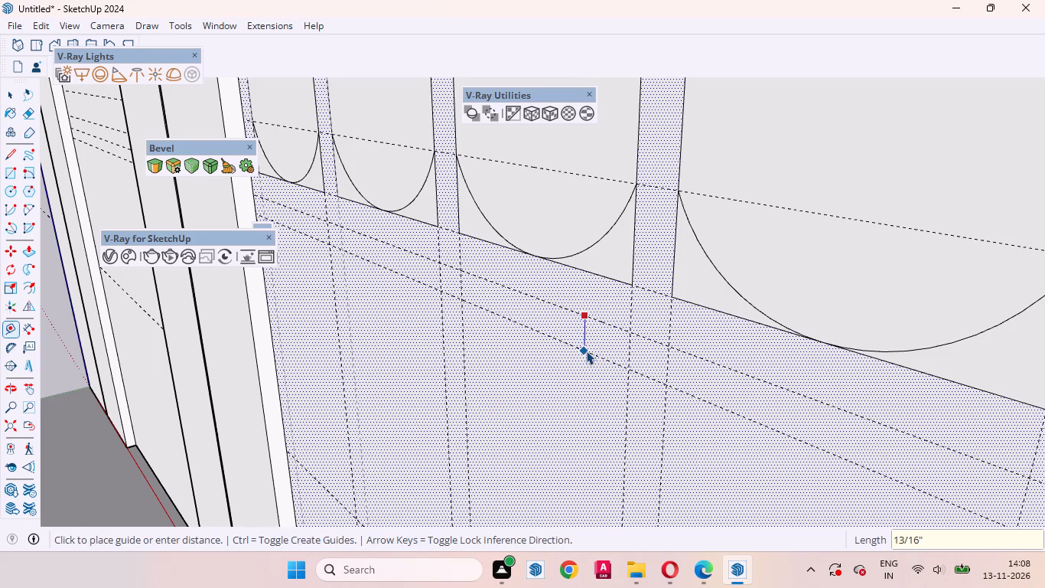
# Draw the five seventh-row rectangles between the guides, each 12" high, four about 6" wide and the leftmost about 5 7/16" wide.
pyautogui.scroll(-16, 624, 294)
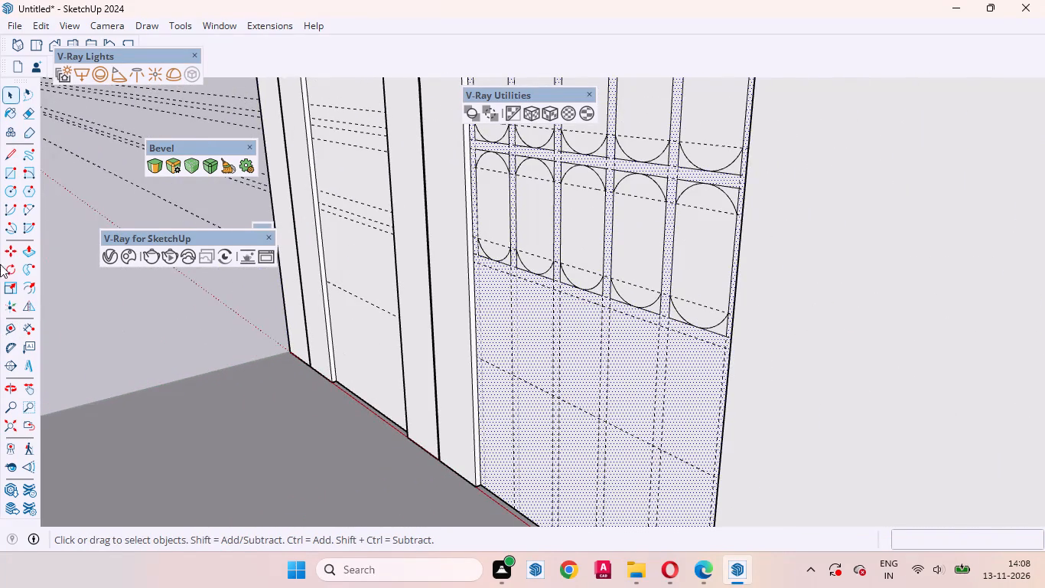
pyautogui.click(5, 178)
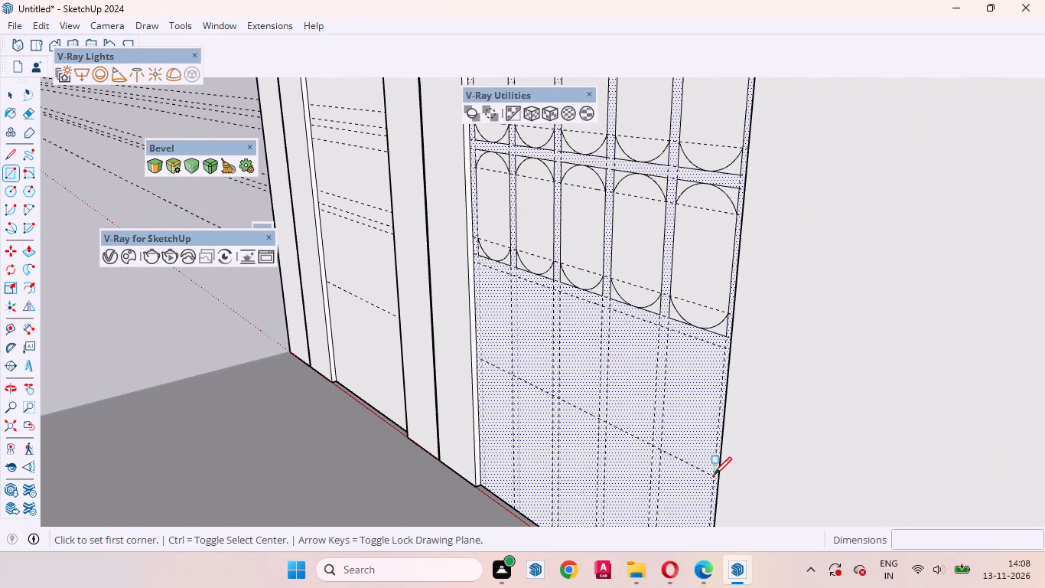
pyautogui.click(711, 475)
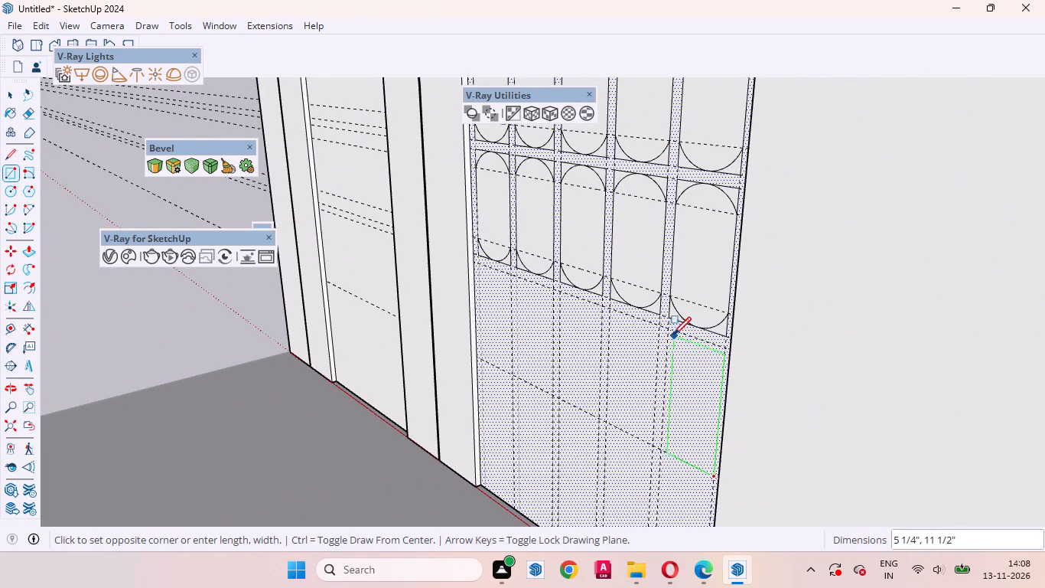
pyautogui.click(669, 331)
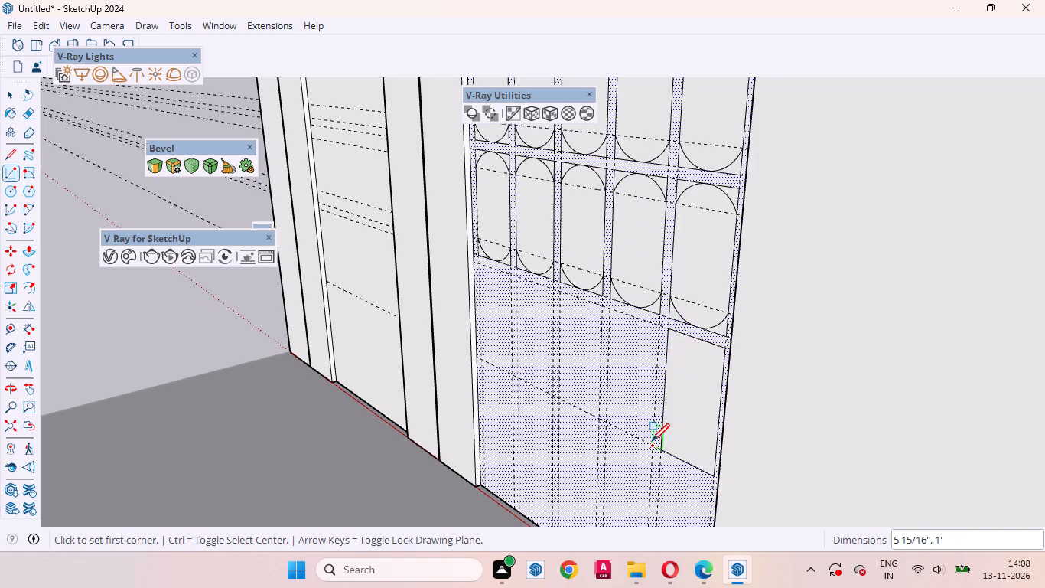
pyautogui.click(652, 441)
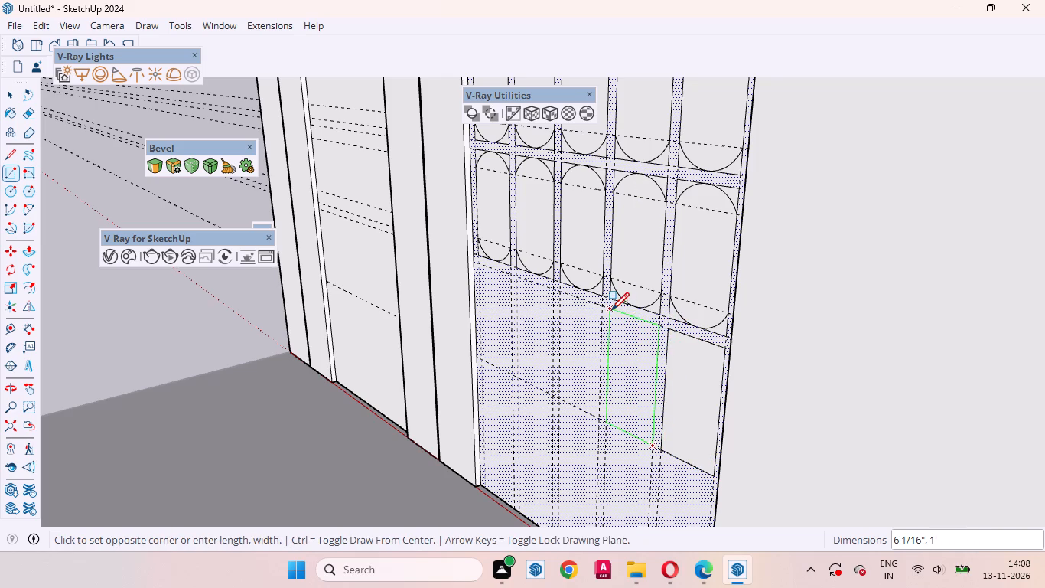
pyautogui.click(611, 310)
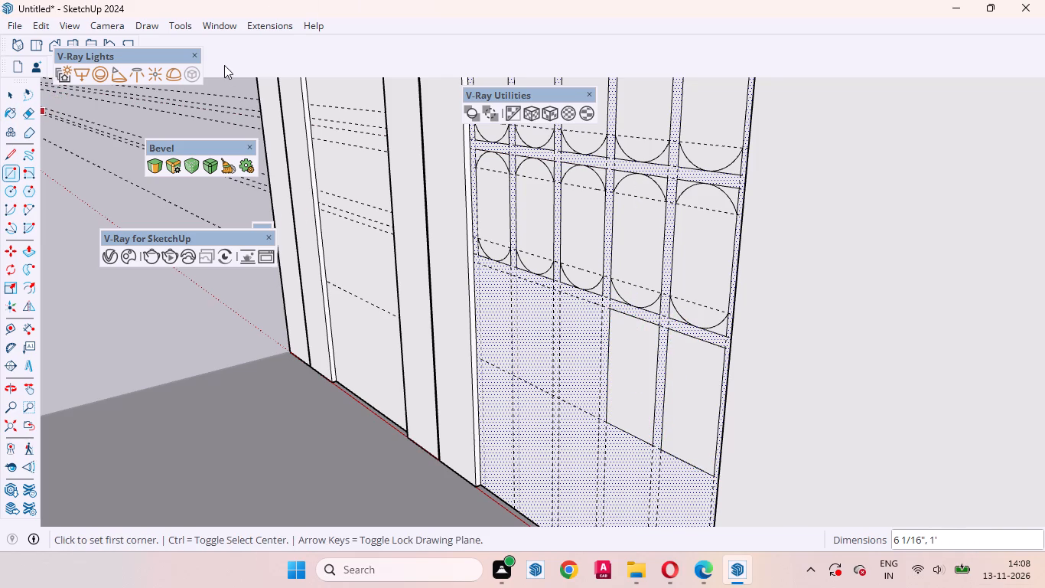
pyautogui.scroll(4, 523, 397)
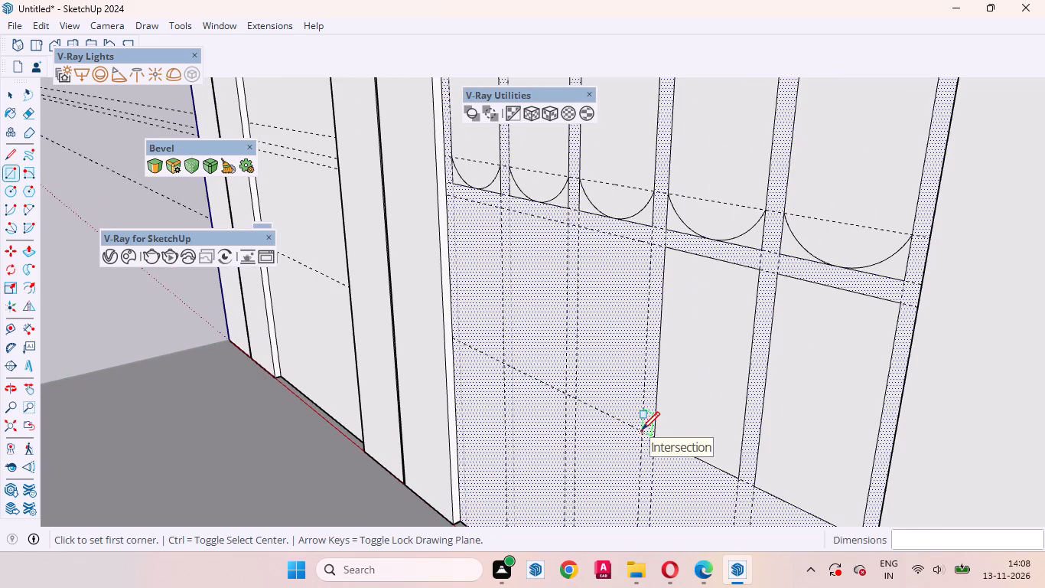
pyautogui.click(642, 430)
pyautogui.click(578, 226)
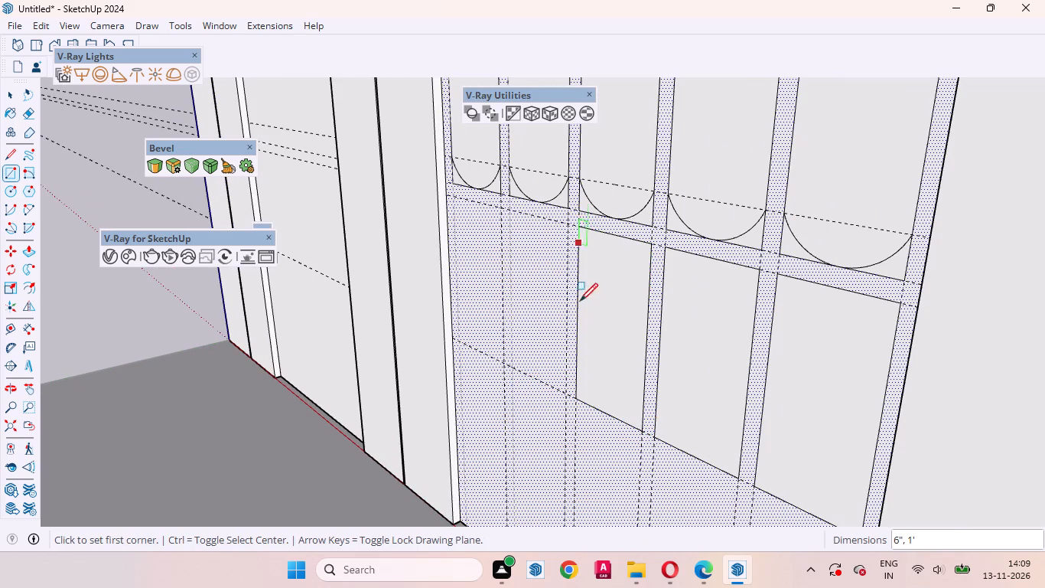
pyautogui.click(564, 393)
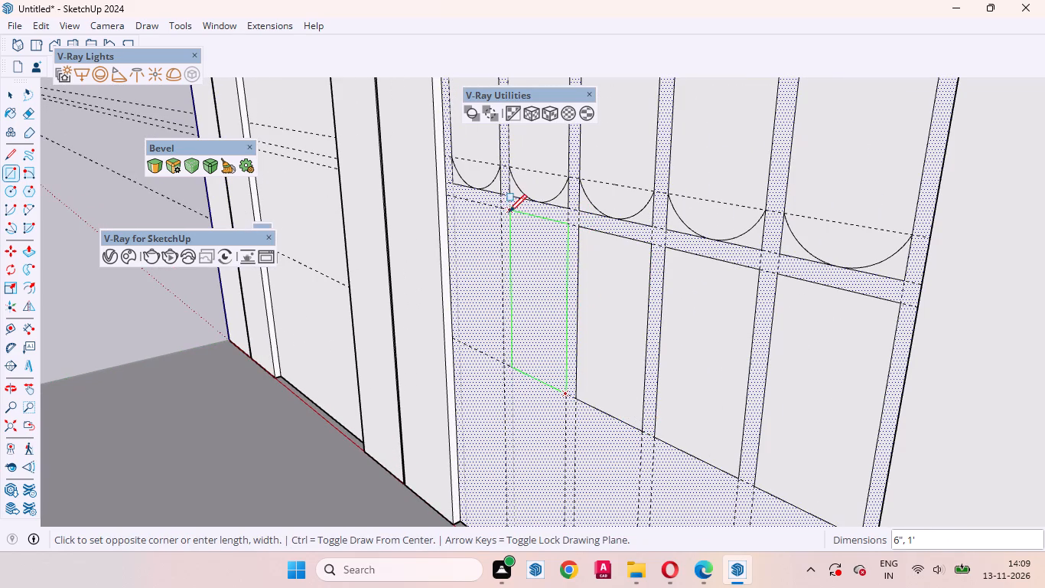
pyautogui.click(509, 209)
pyautogui.click(501, 363)
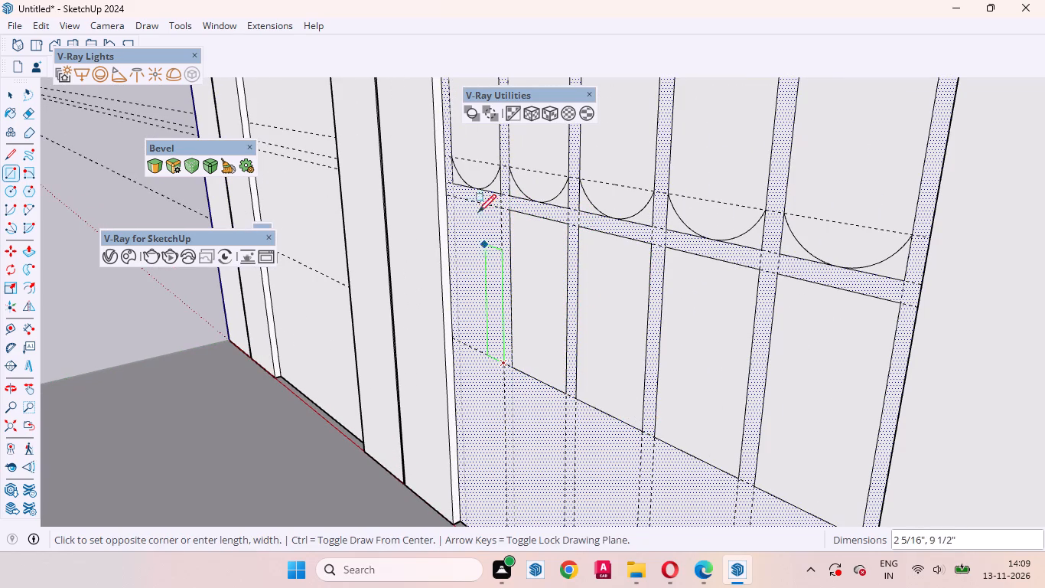
pyautogui.click(457, 194)
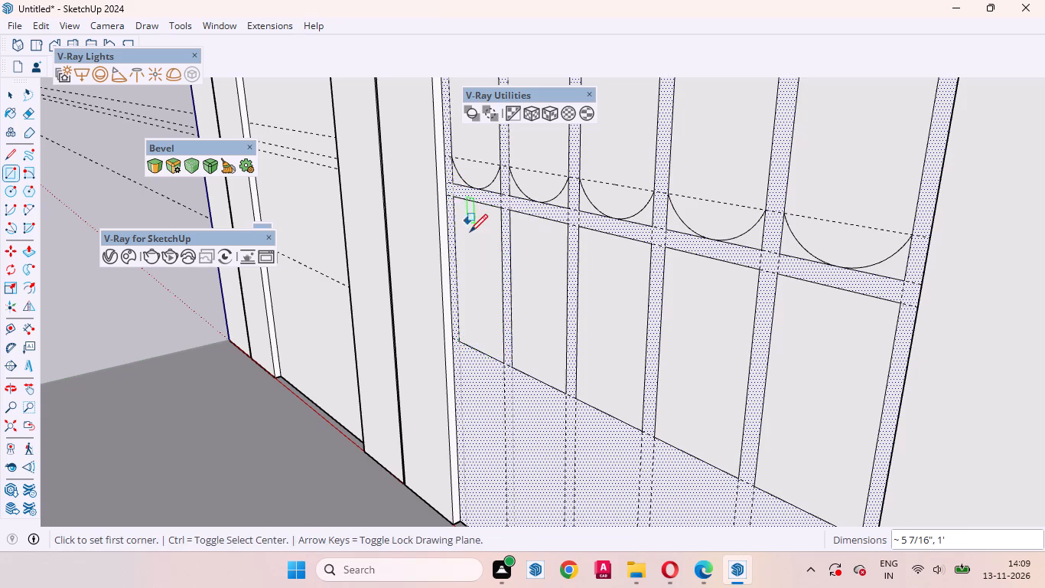
# Place a horizontal guide 2" below the top edge of the seventh-row rectangles.
pyautogui.moveTo(472, 233); pyautogui.dragTo(574, 224, button='middle')
pyautogui.click(4, 90)
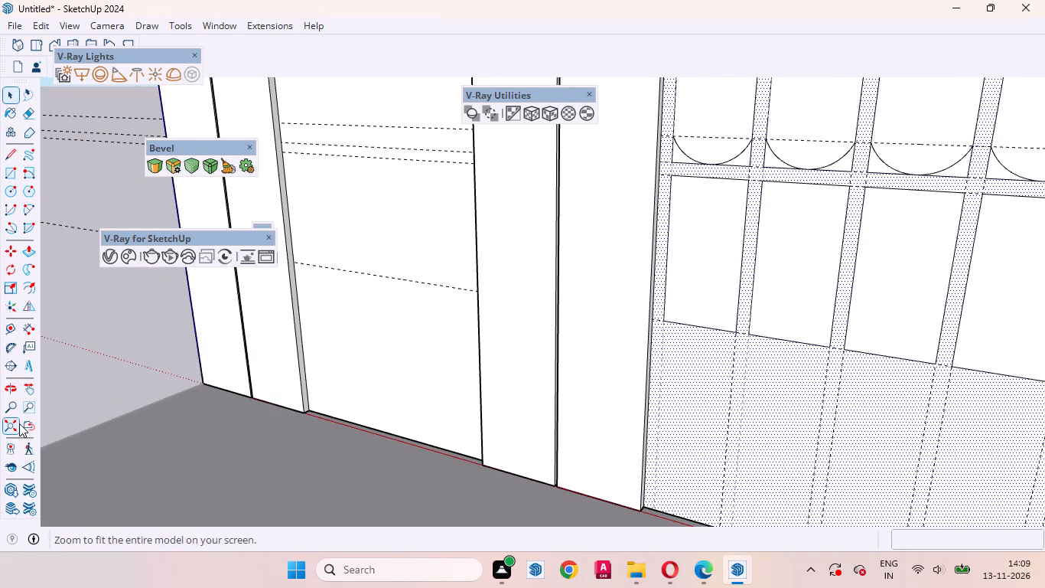
pyautogui.click(7, 330)
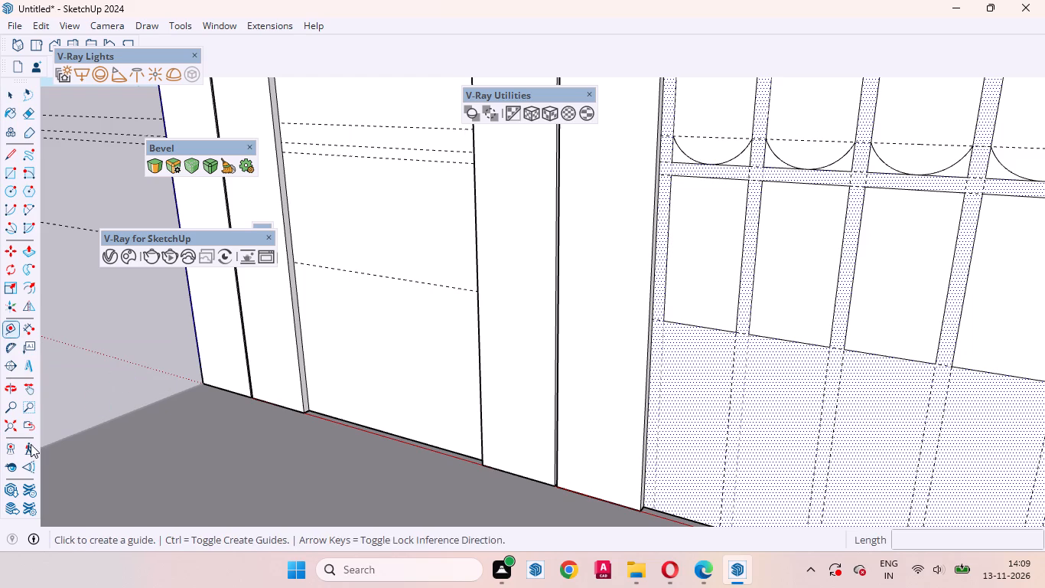
pyautogui.scroll(-6, 28, 446)
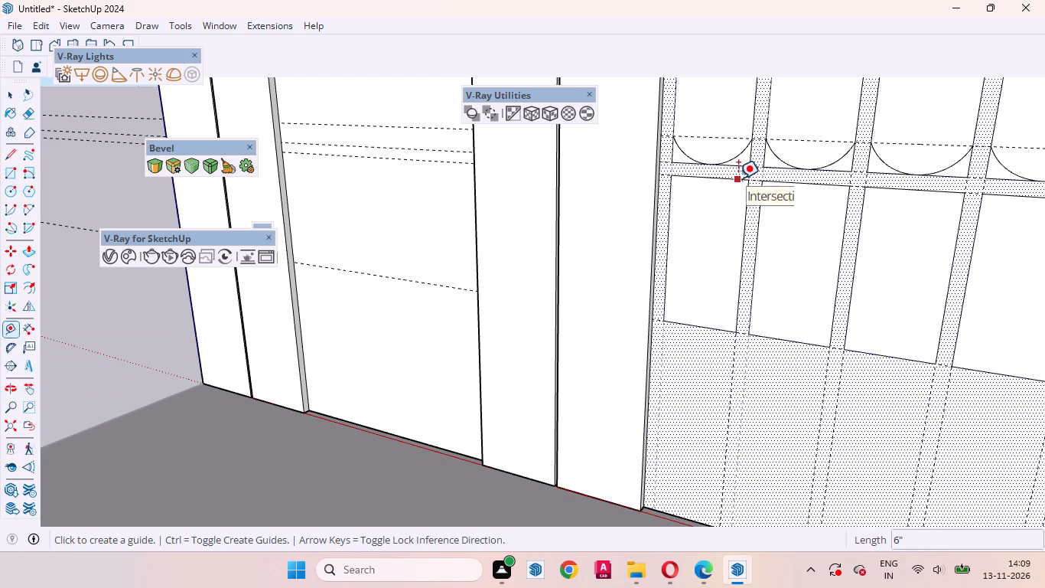
pyautogui.click(738, 178)
pyautogui.press('2')
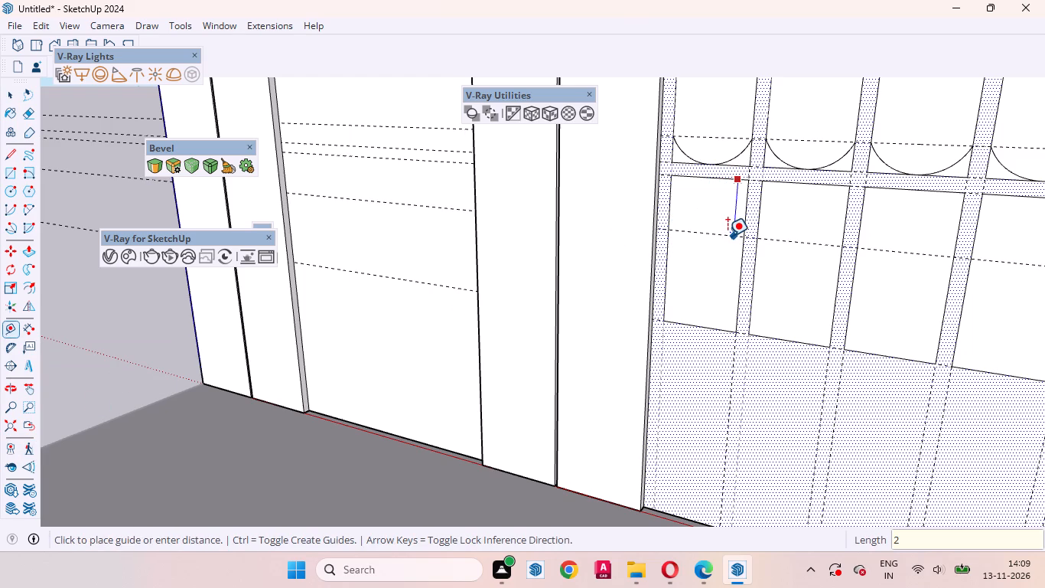
pyautogui.press('Return')
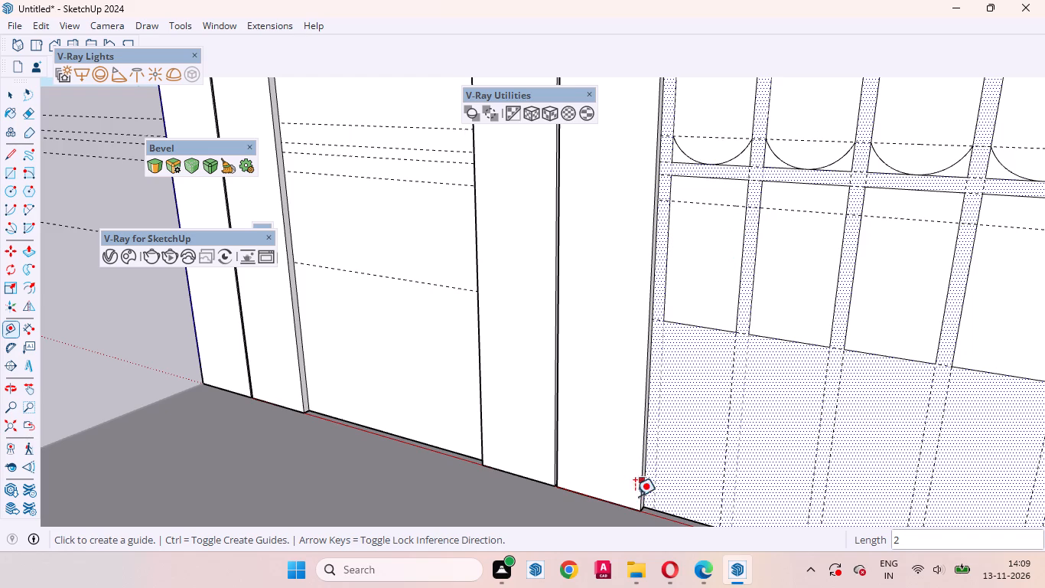
# Place a horizontal guide 2" above the bottom edge of the seventh-row rectangles.
pyautogui.scroll(6, 731, 313)
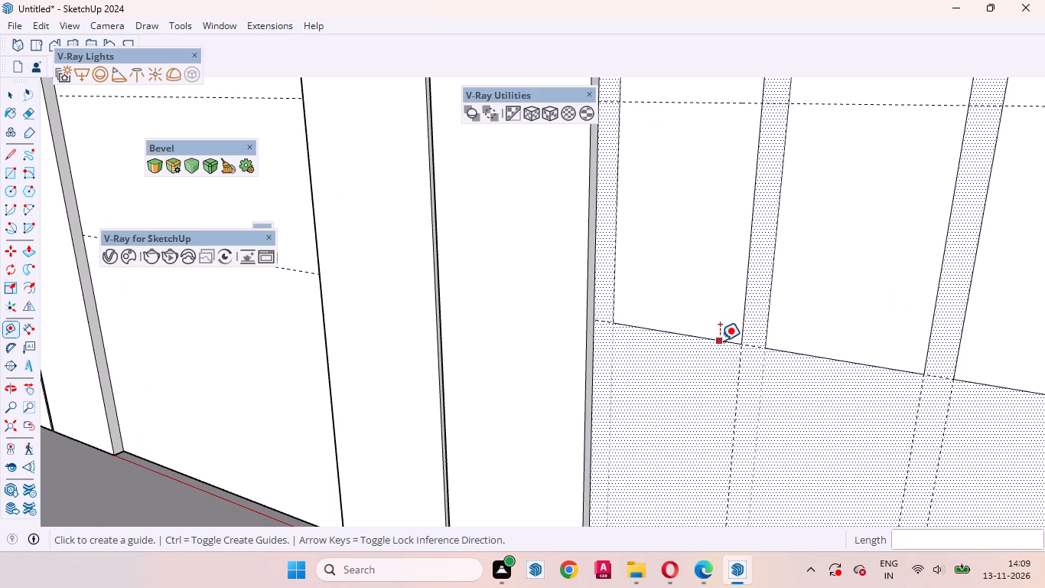
pyautogui.click(720, 341)
pyautogui.press('2')
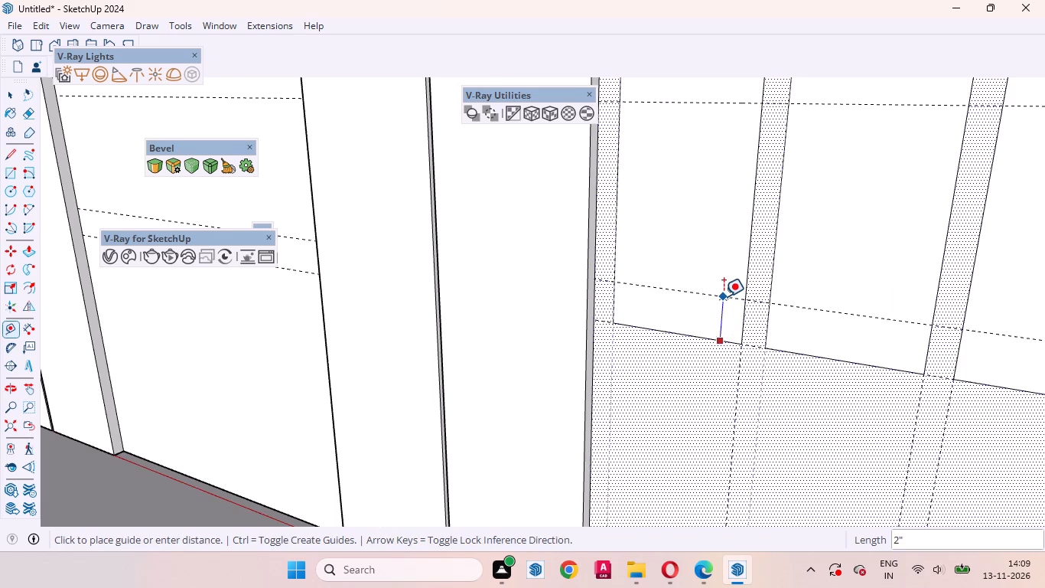
pyautogui.press('Return')
pyautogui.press('space')
# Round the bottom of the leftmost seventh-row rectangle with two tangent arcs, about 3 5/8" long, from the edge midpoint to the guide intersections.
pyautogui.write('a')
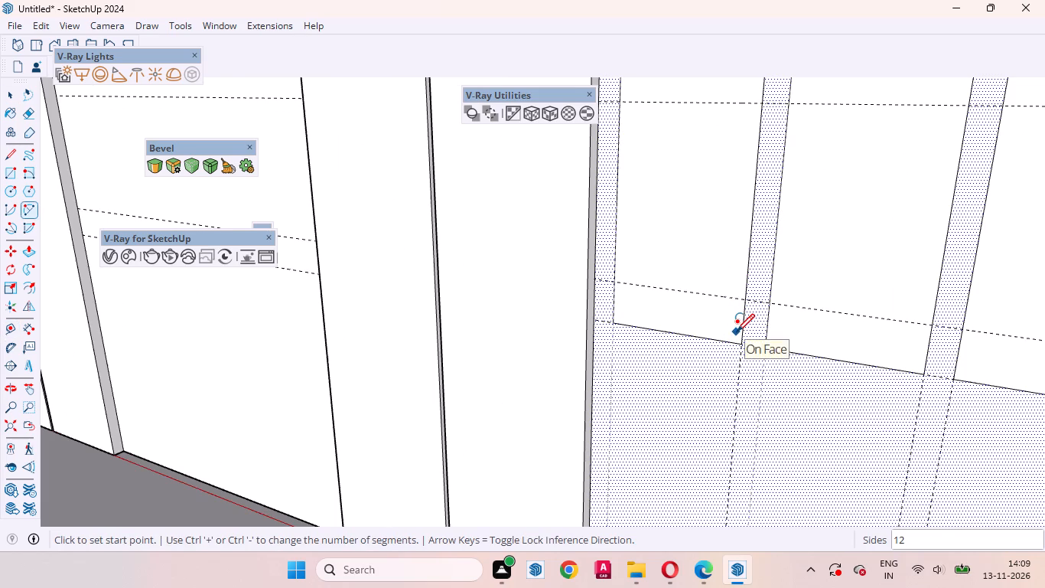
pyautogui.scroll(2, 695, 362)
pyautogui.moveTo(693, 367); pyautogui.dragTo(779, 359, button='middle')
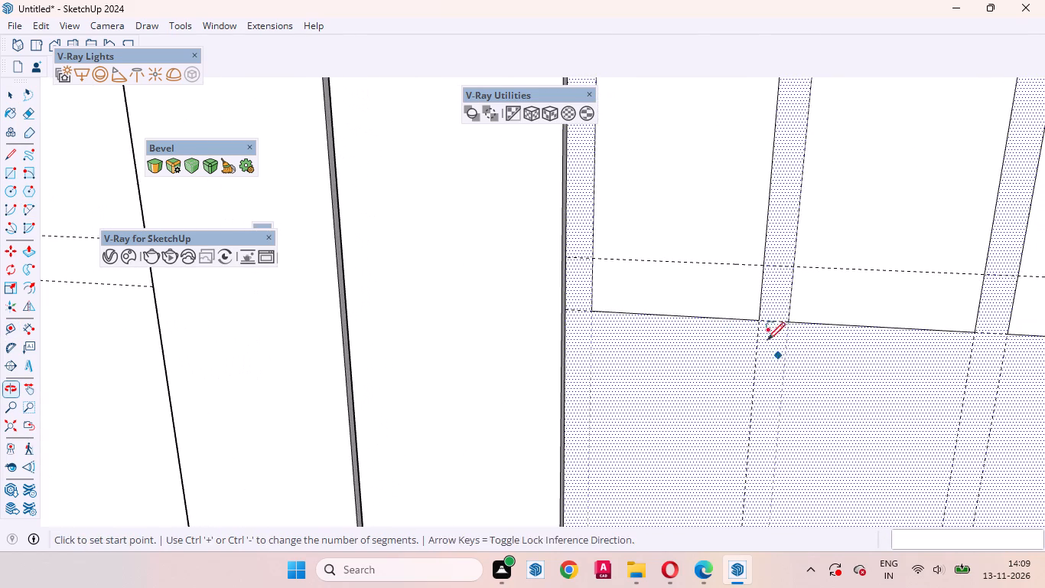
pyautogui.click(679, 313)
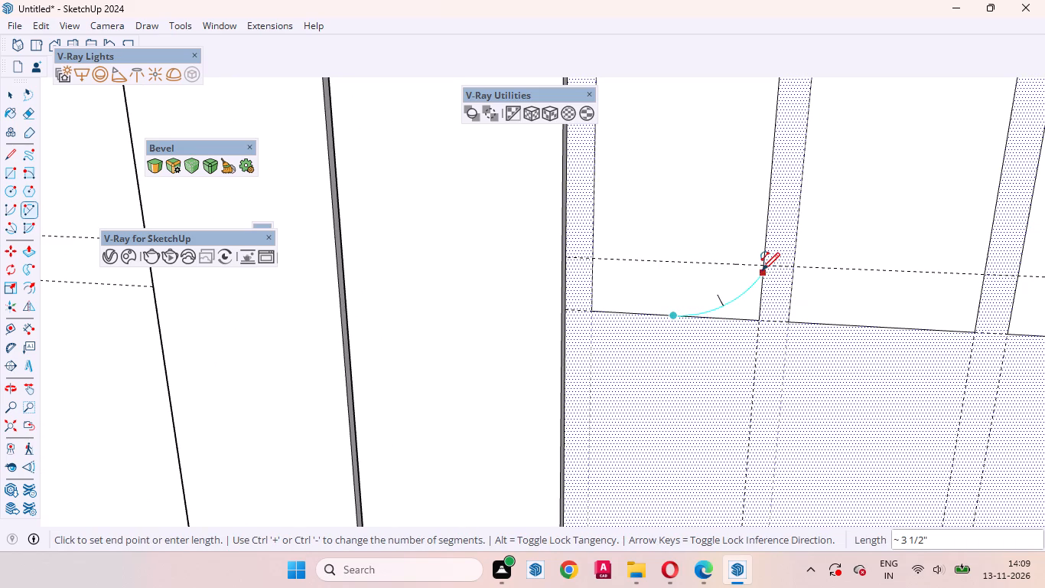
pyautogui.doubleClick(763, 267)
pyautogui.click(672, 318)
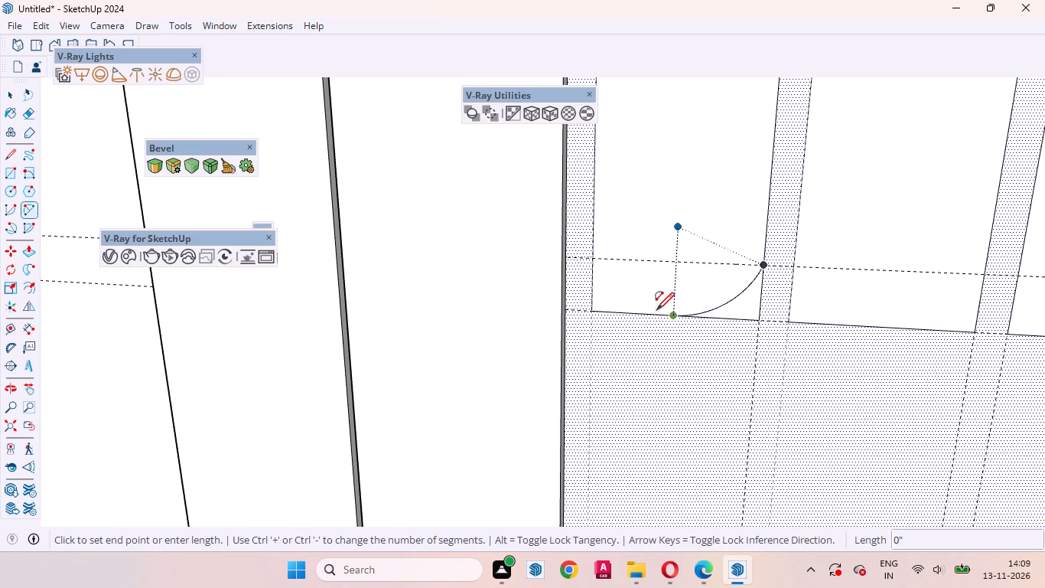
pyautogui.doubleClick(593, 260)
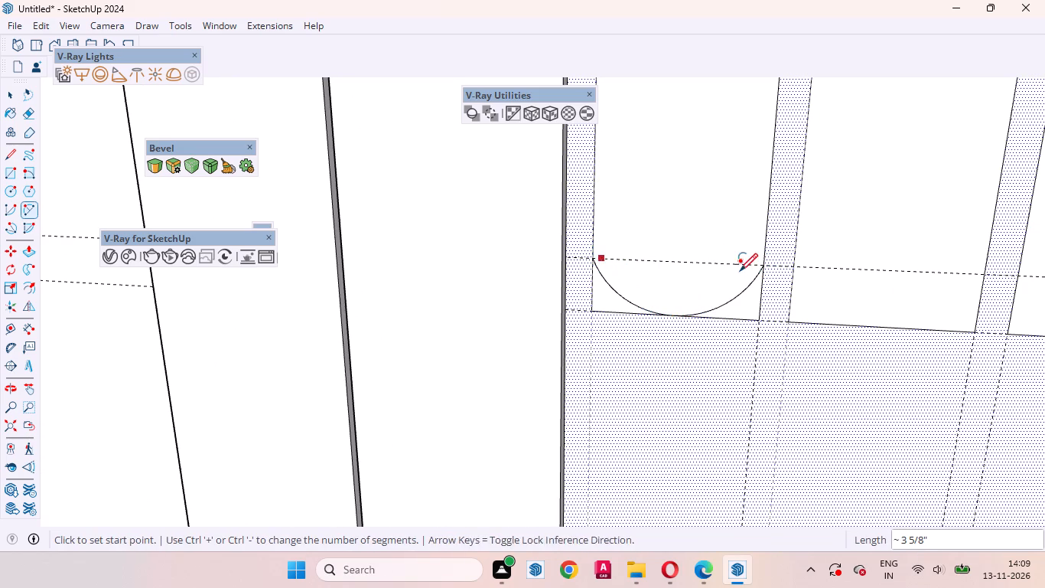
# Round the bottom of the second seventh-row rectangle from the left with two tangent arcs about 3 5/8" long, starting at the edge midpoint.
pyautogui.click(877, 325)
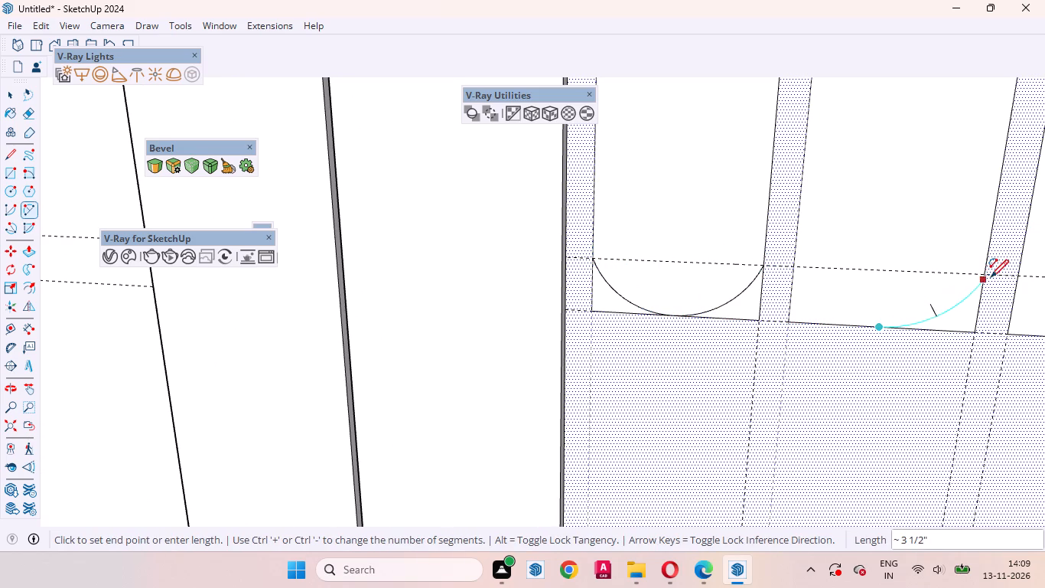
pyautogui.doubleClick(984, 276)
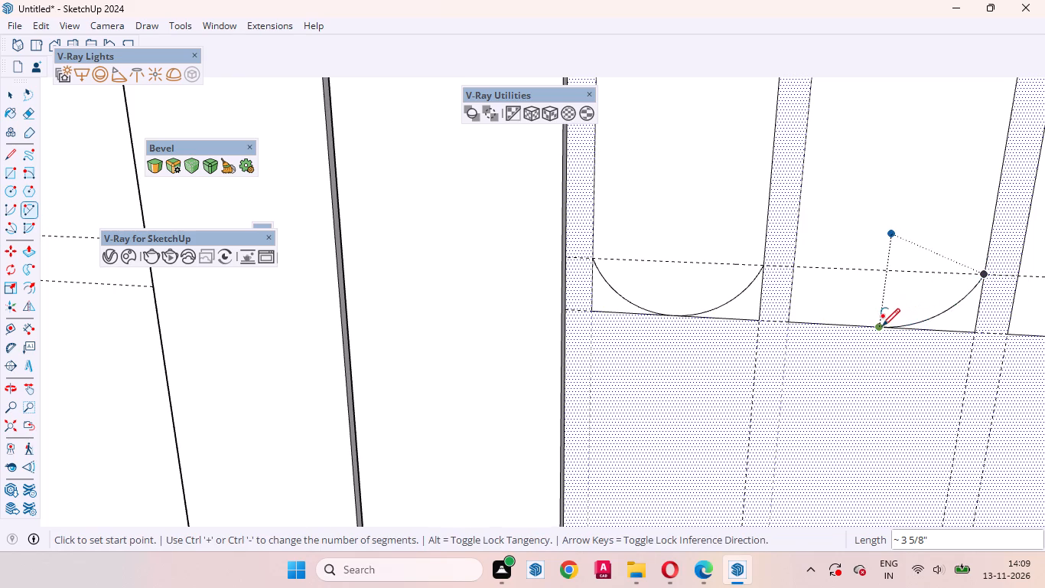
pyautogui.click(879, 328)
pyautogui.doubleClick(796, 267)
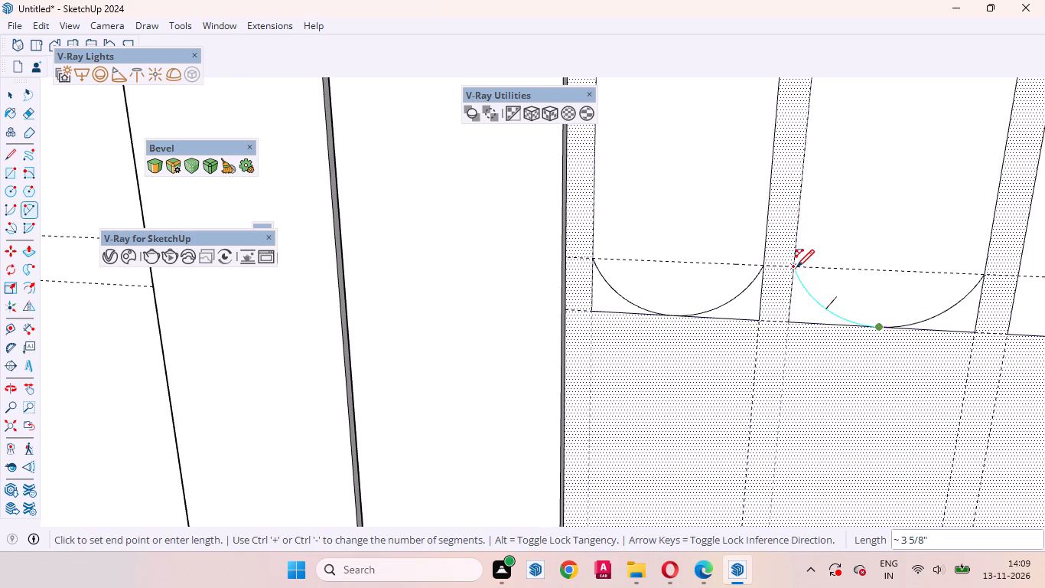
# Round the top of the second seventh-row rectangle from the left with two tangent arcs, about 3 5/8" long, from the edge midpoint.
pyautogui.scroll(-11, 753, 439)
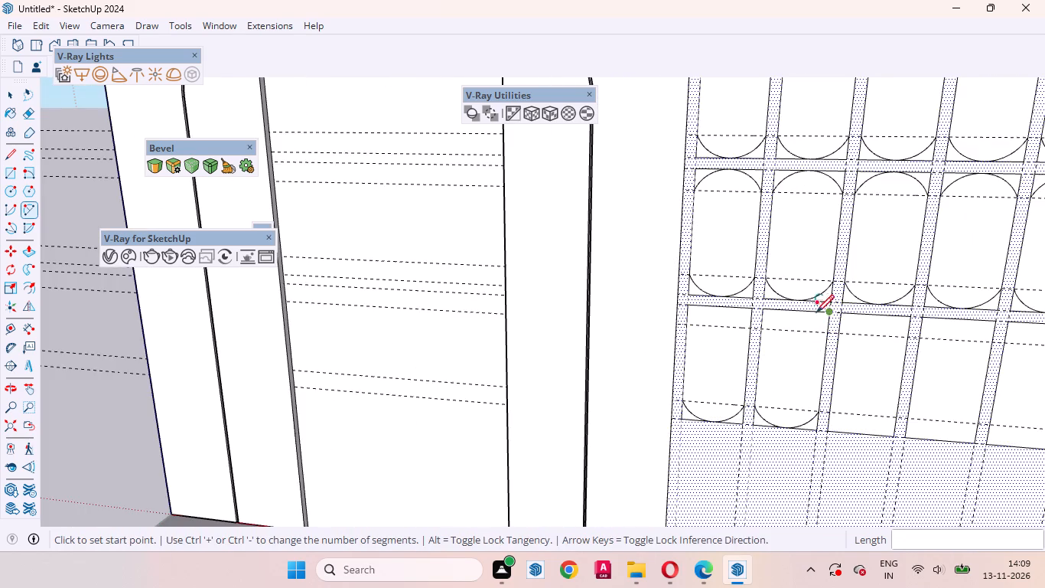
pyautogui.scroll(3, 809, 311)
pyautogui.click(793, 312)
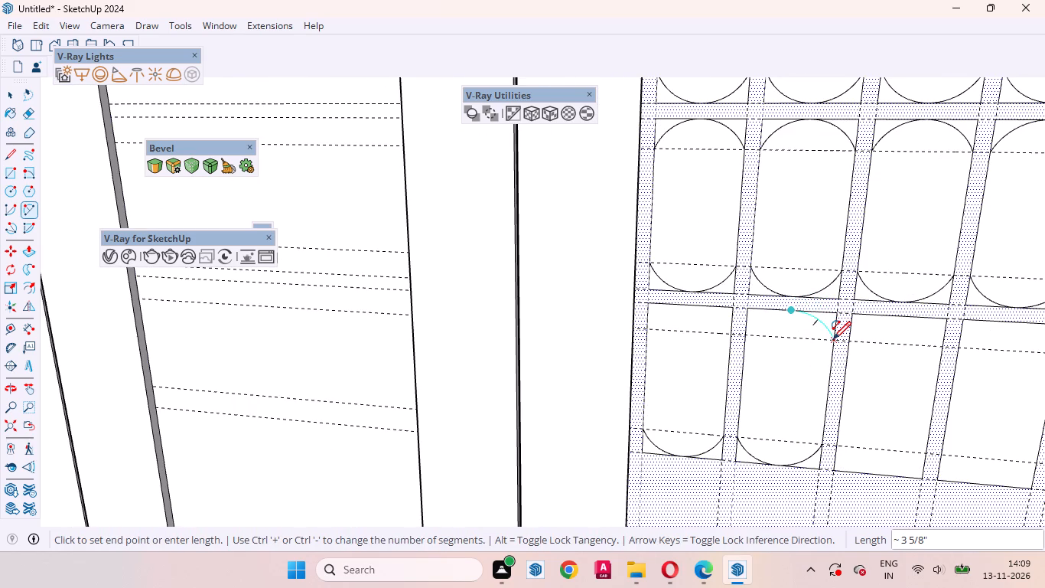
pyautogui.doubleClick(833, 339)
pyautogui.click(791, 310)
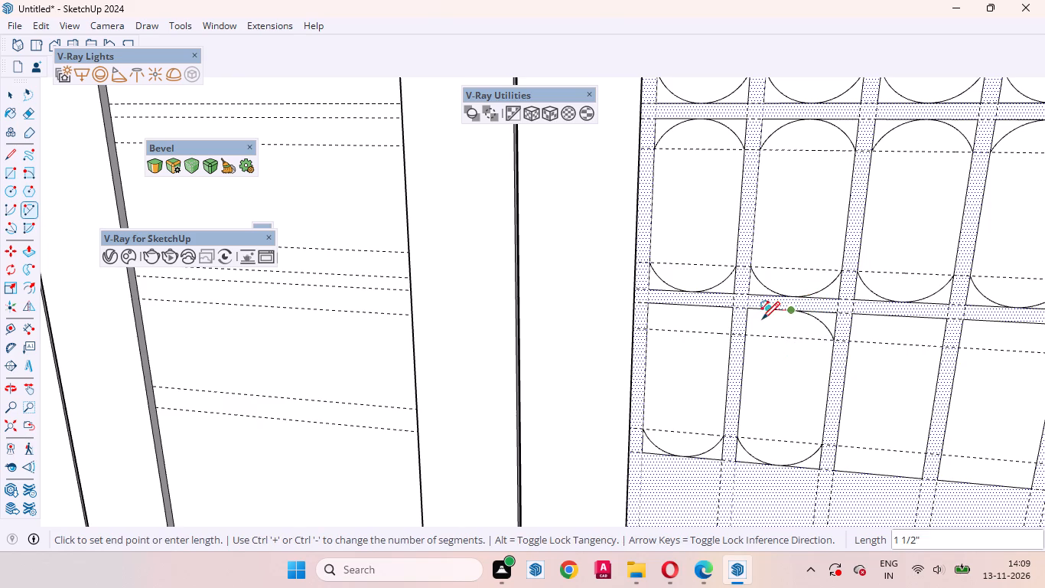
pyautogui.doubleClick(748, 334)
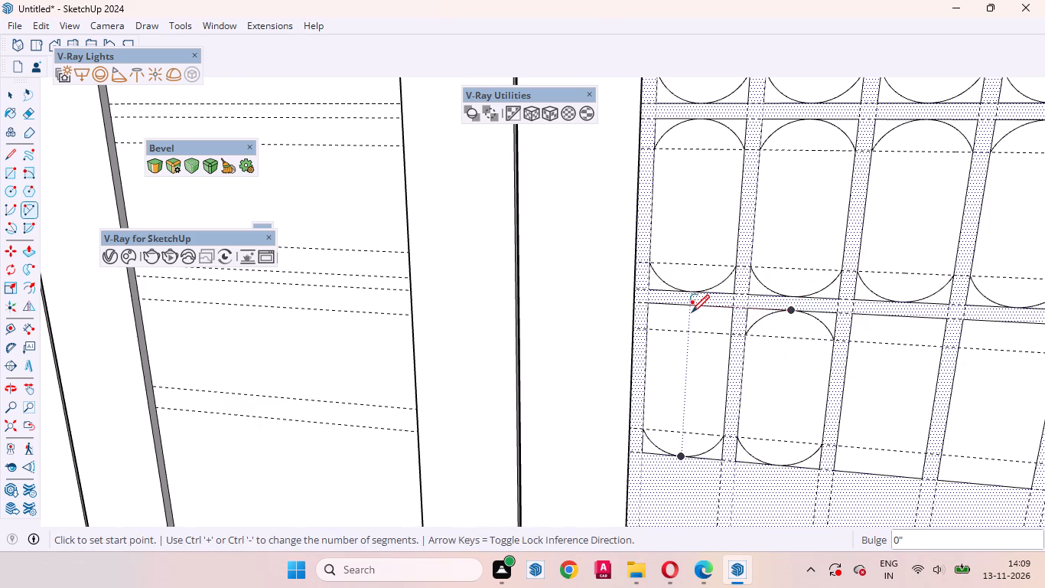
# Round the top of the leftmost seventh-row rectangle with two arcs, about 3 5/8" long, from the edge midpoint to the guide intersections.
pyautogui.click(689, 306)
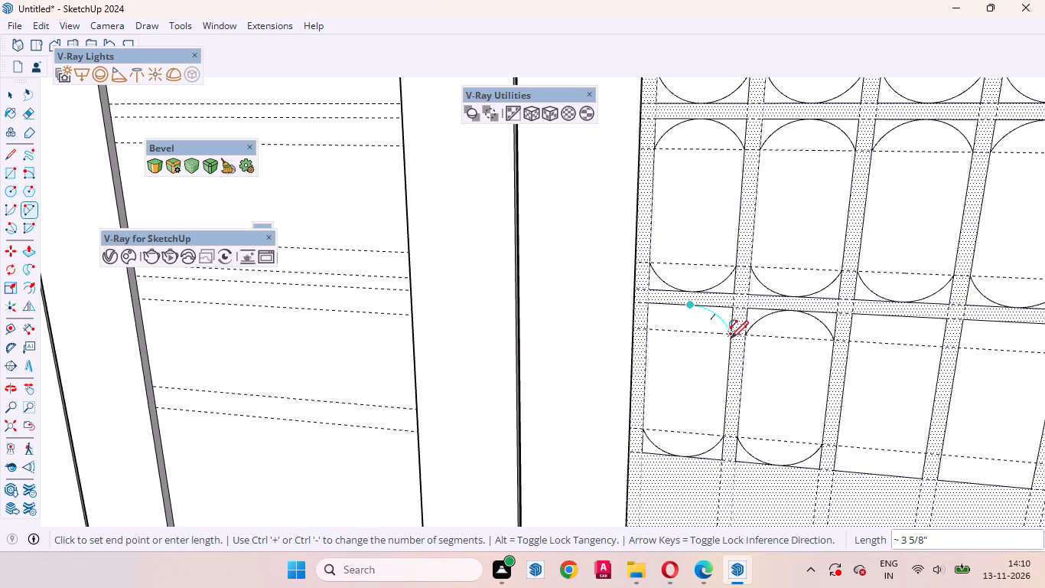
pyautogui.doubleClick(731, 338)
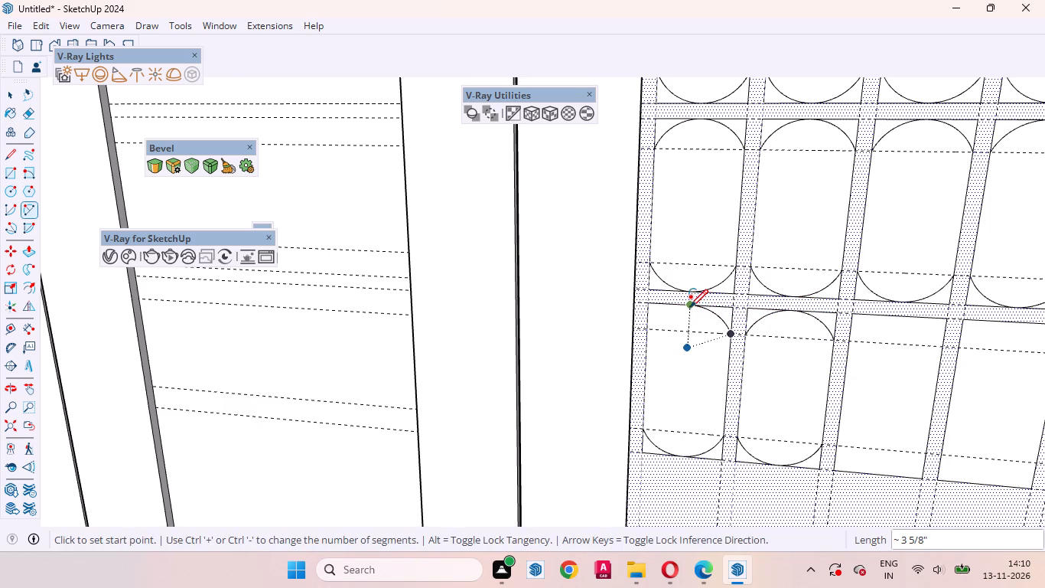
pyautogui.click(689, 307)
pyautogui.click(650, 325)
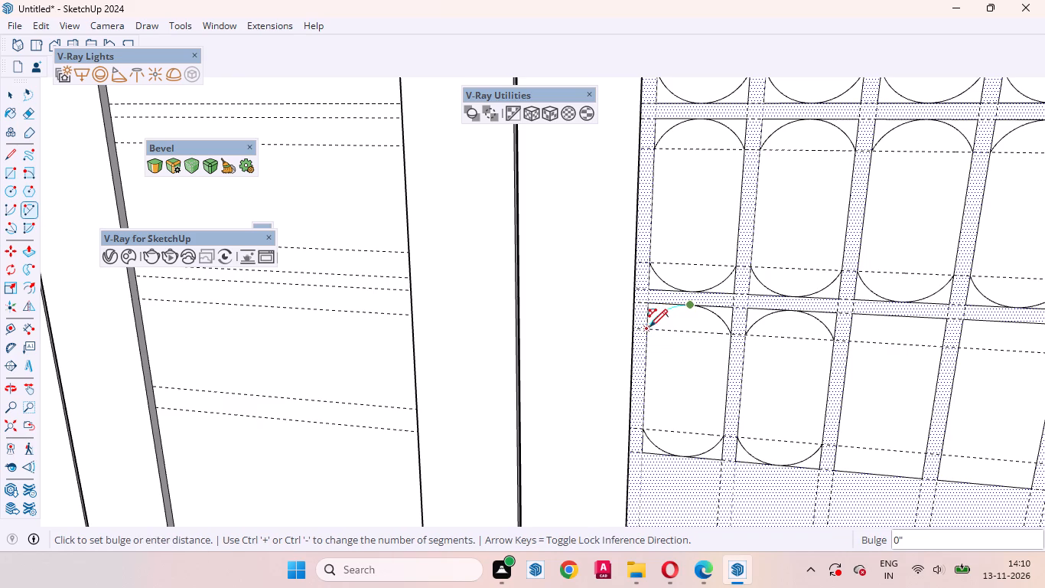
pyautogui.click(649, 327)
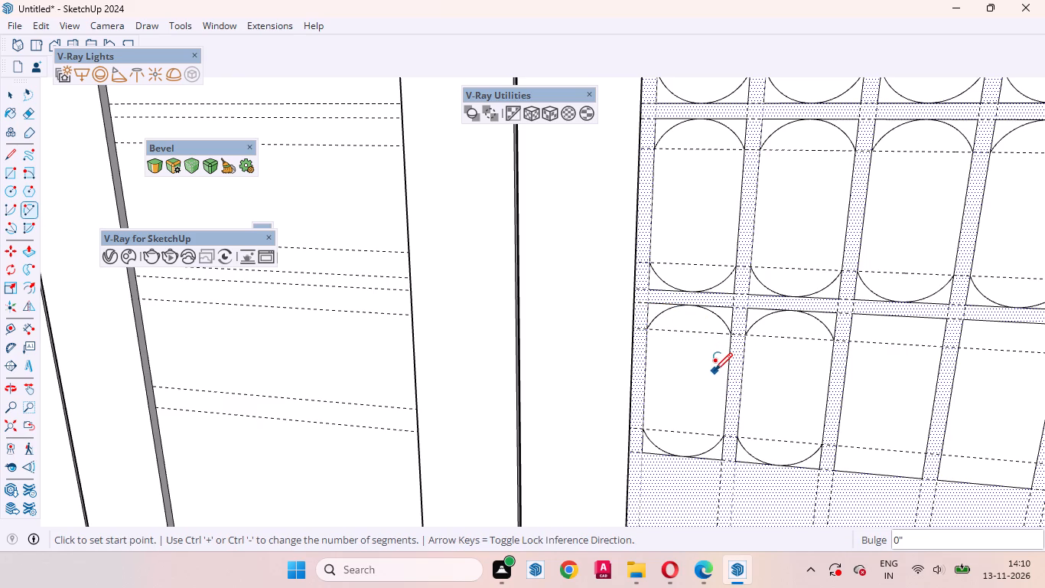
pyautogui.scroll(-8, 627, 301)
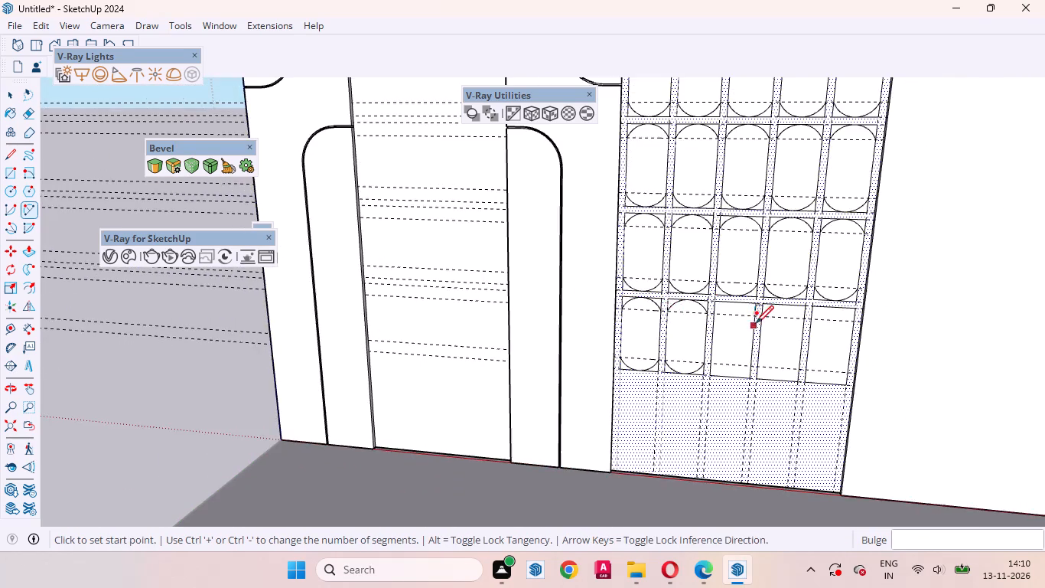
# Round the top of the third seventh-row rectangle from the left with two tangent arcs, about 3 5/8" long, from the edge midpoint.
pyautogui.scroll(12, 767, 309)
pyautogui.click(702, 296)
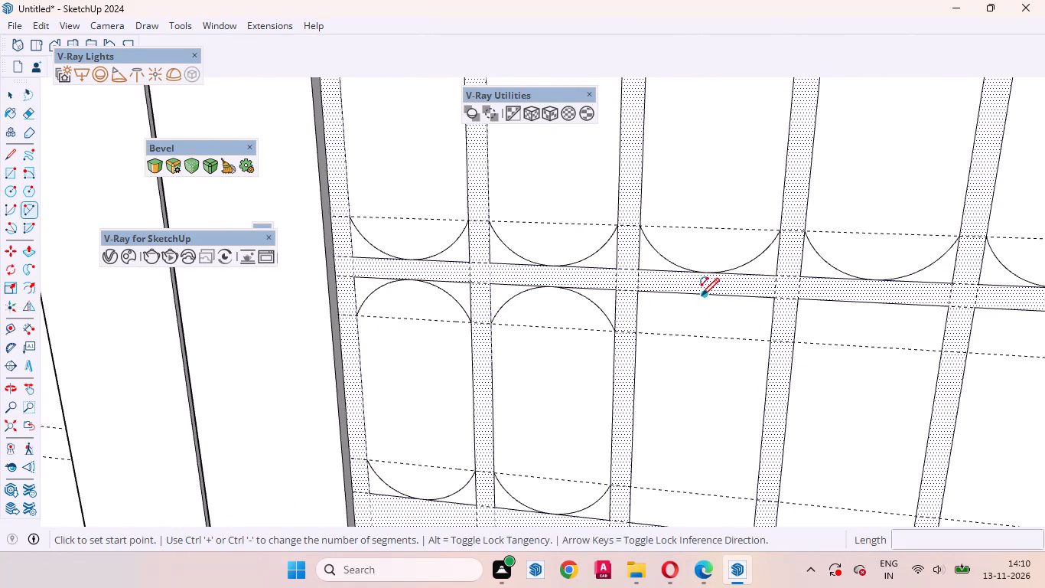
pyautogui.doubleClick(771, 341)
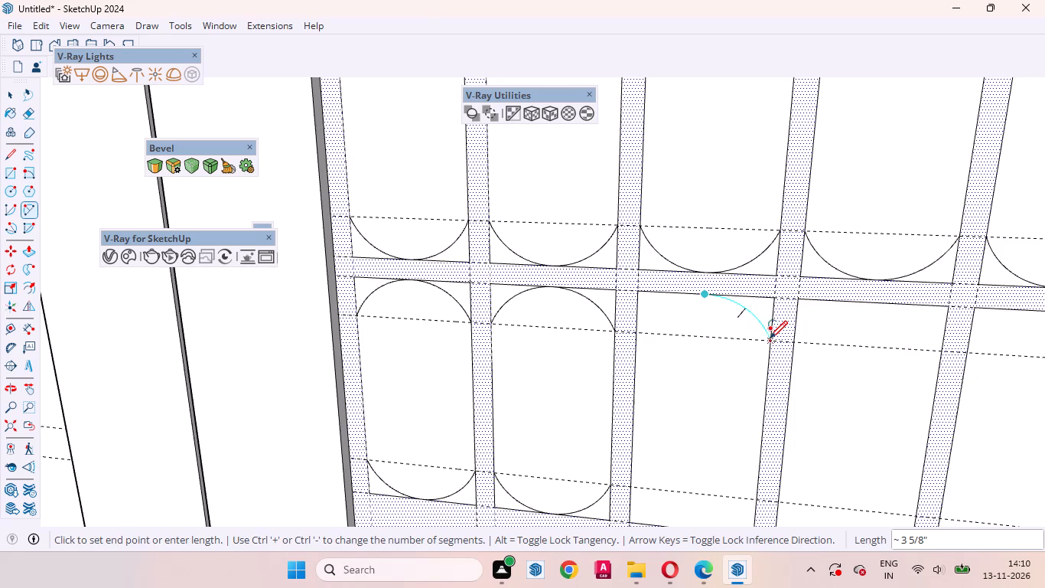
pyautogui.click(704, 296)
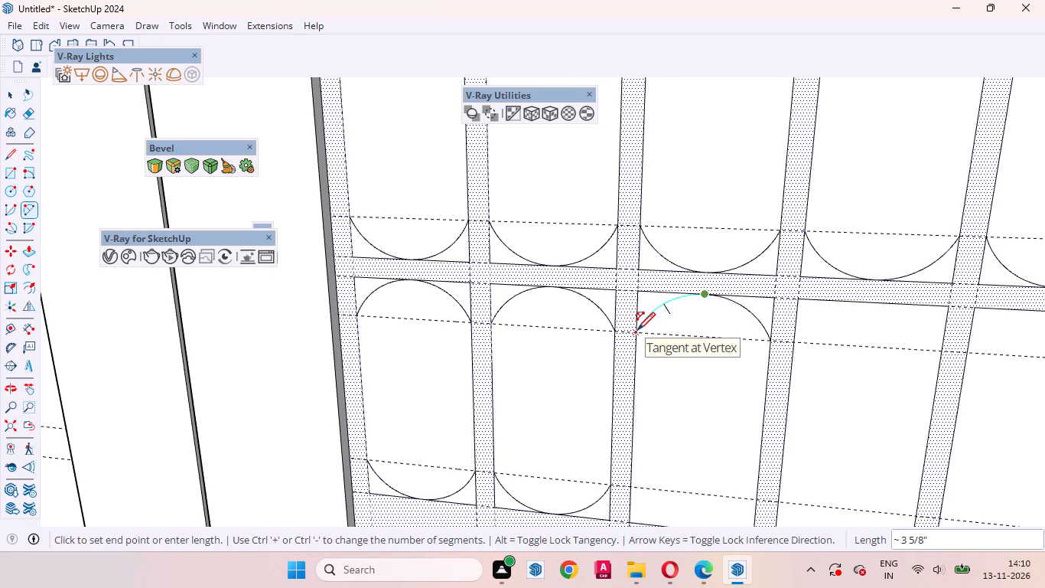
pyautogui.doubleClick(637, 330)
# Round the bottom of the third seventh-row rectangle with two tangent arcs, about 3 5/8" long, from the edge midpoint to the guide intersections.
pyautogui.scroll(-3, 711, 207)
pyautogui.click(695, 461)
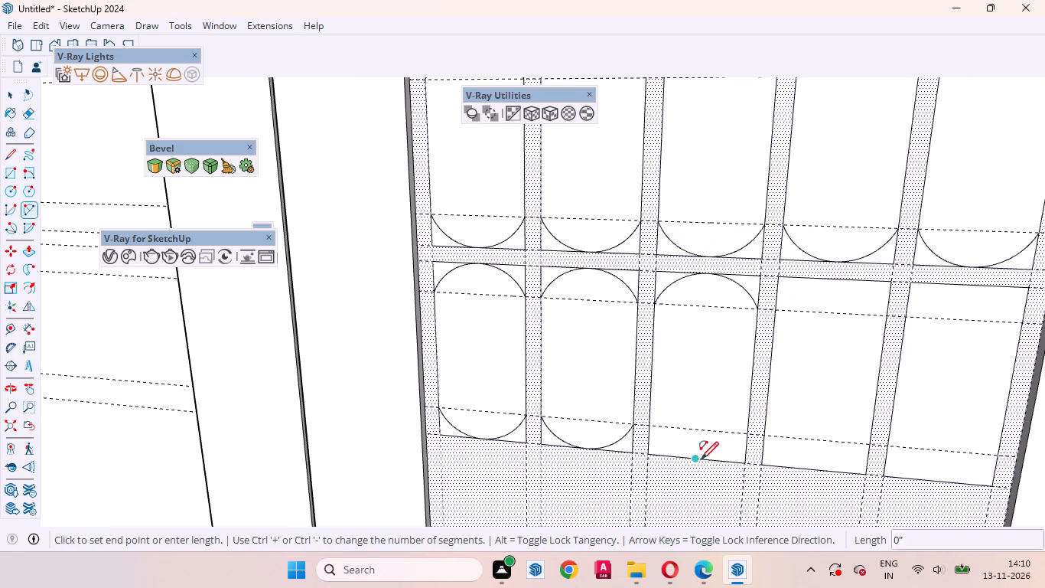
pyautogui.doubleClick(748, 436)
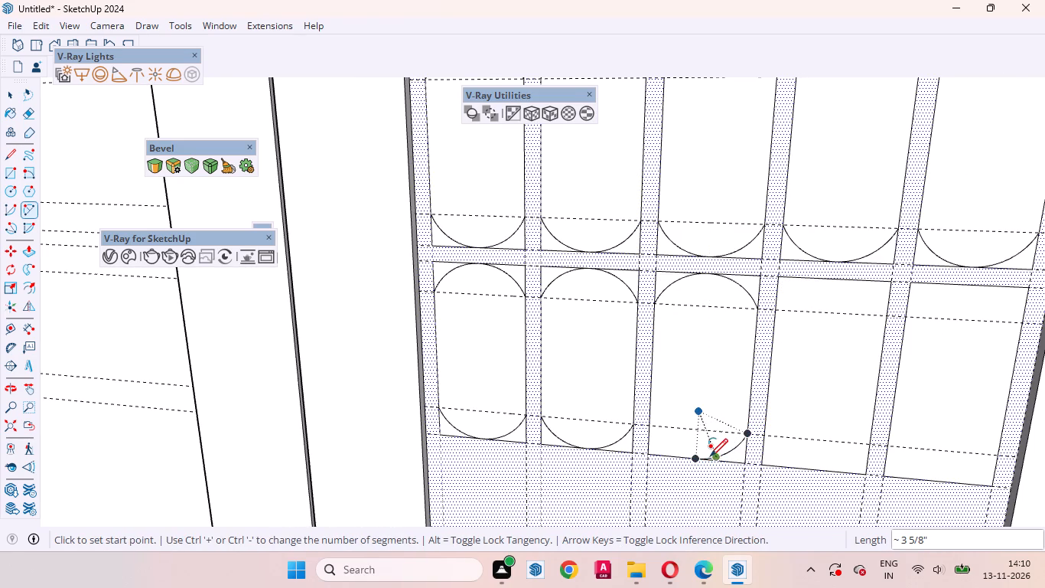
pyautogui.click(696, 459)
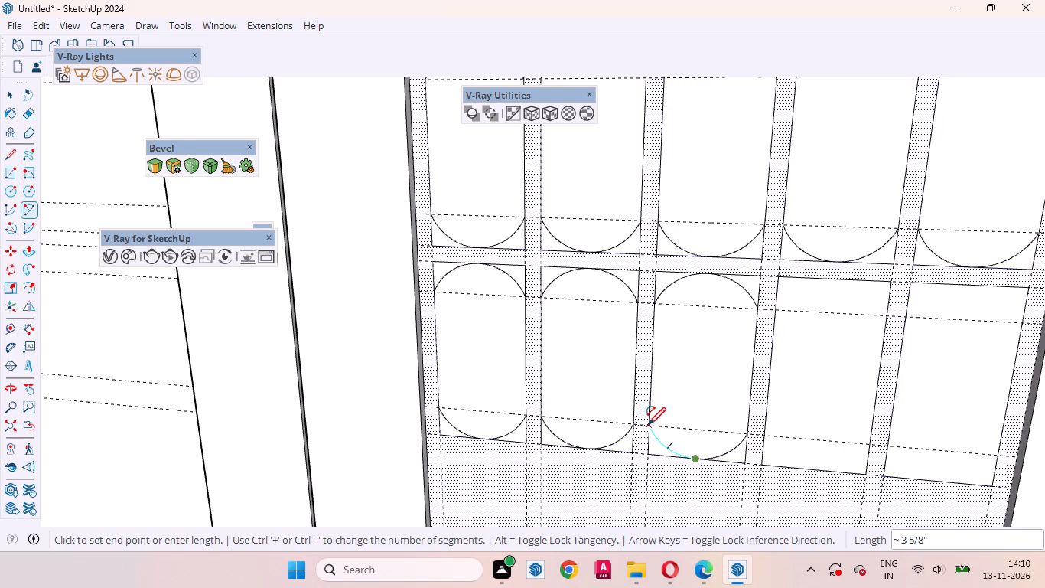
pyautogui.doubleClick(648, 425)
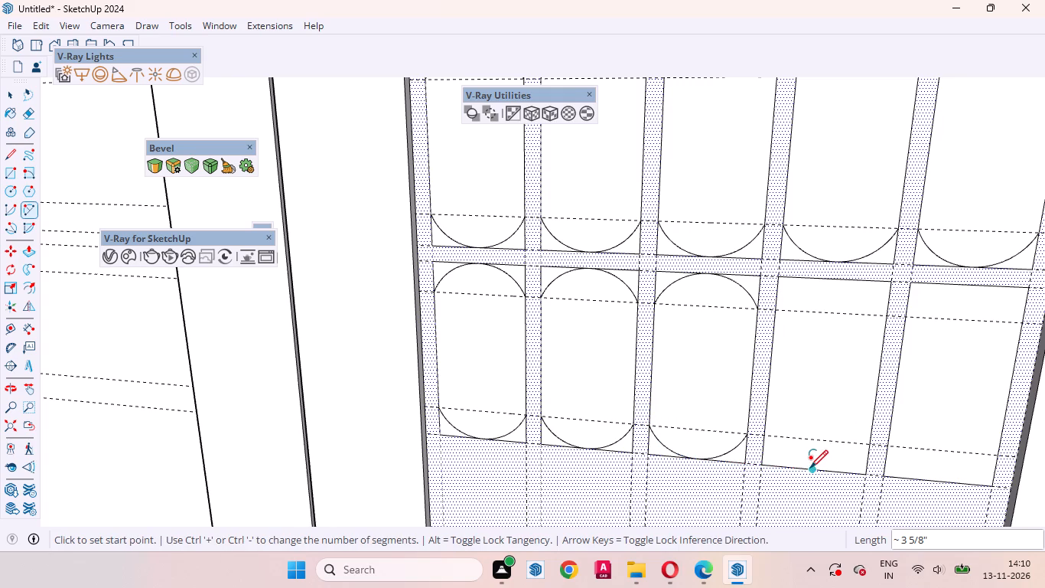
# Round the bottom and top of the fourth seventh-row rectangle from the left with four tangent arcs, about 3 5/8" long, from the edge midpoints.
pyautogui.click(810, 468)
pyautogui.doubleClick(869, 446)
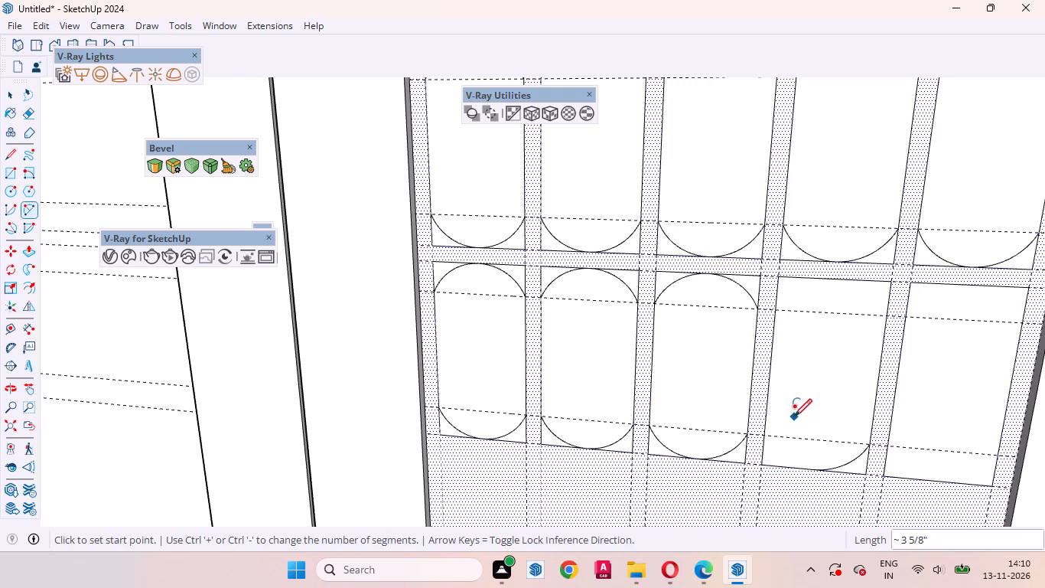
pyautogui.click(836, 280)
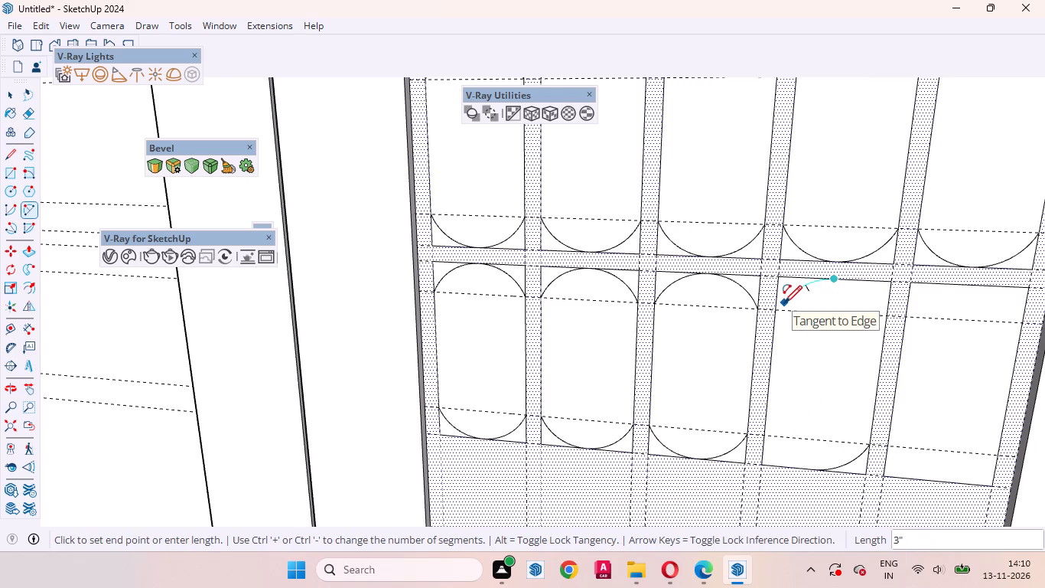
pyautogui.doubleClick(777, 310)
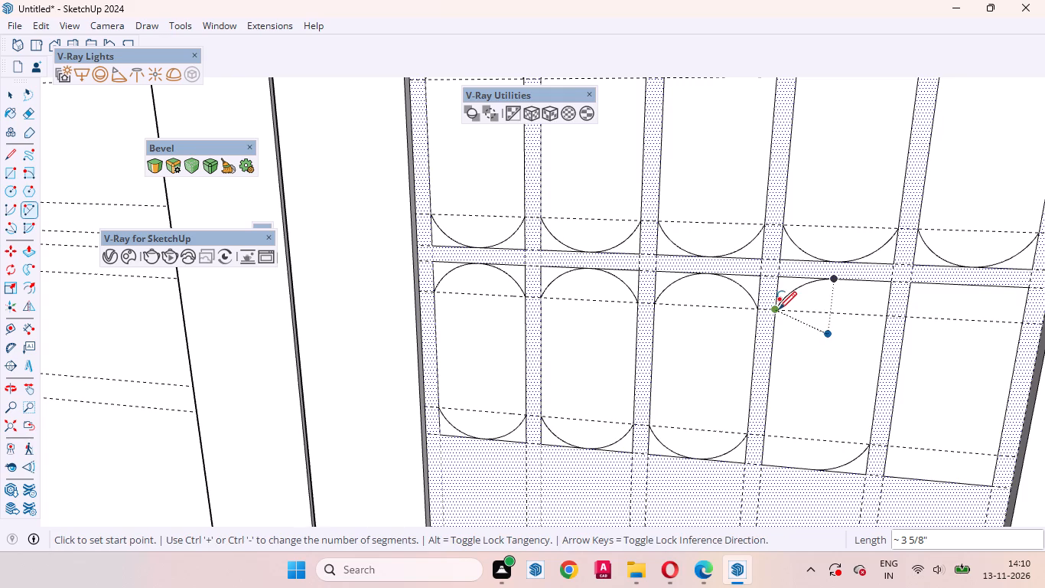
pyautogui.click(836, 280)
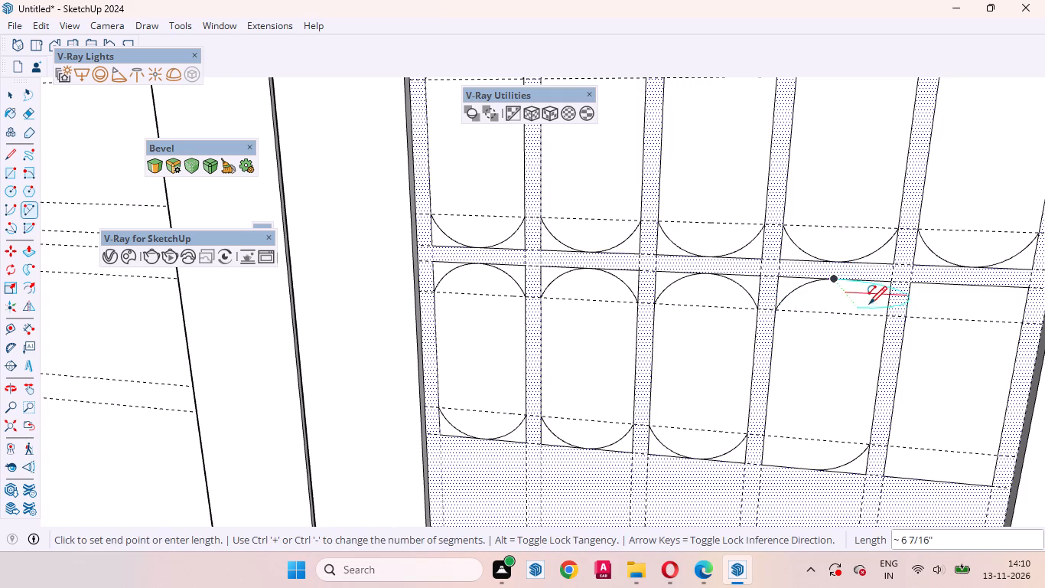
pyautogui.doubleClick(884, 312)
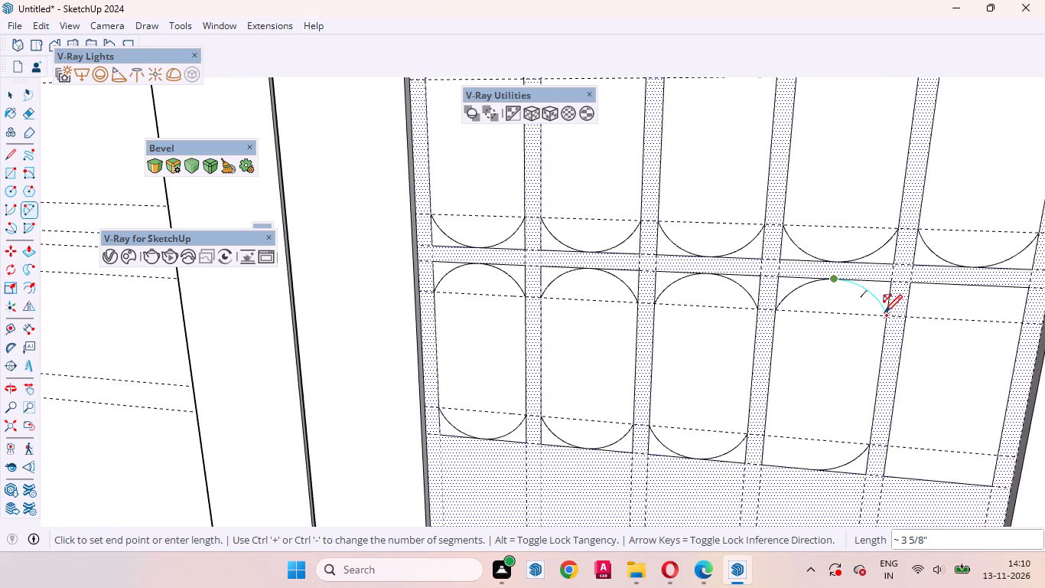
pyautogui.click(812, 471)
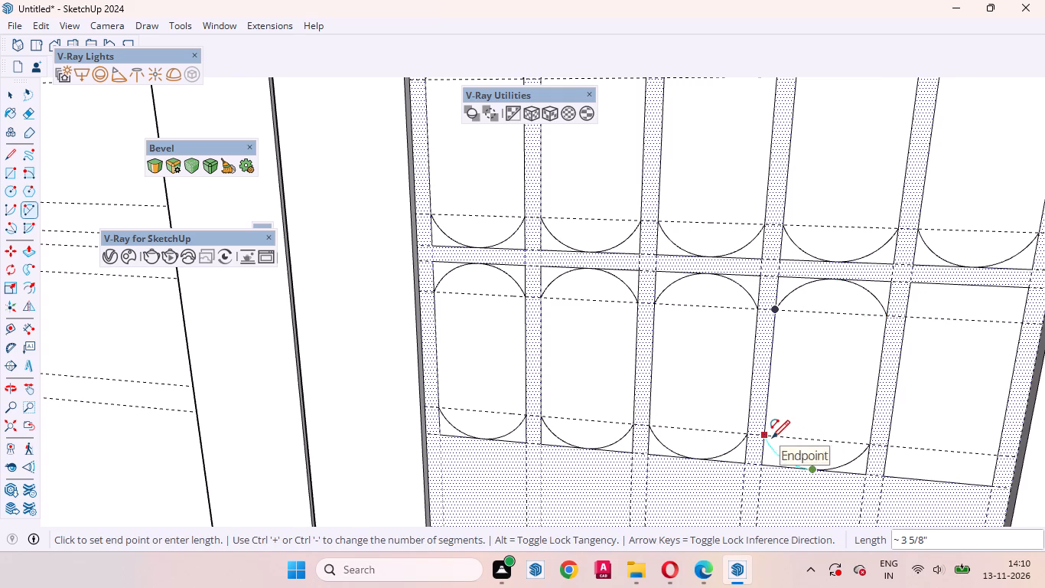
pyautogui.doubleClick(764, 434)
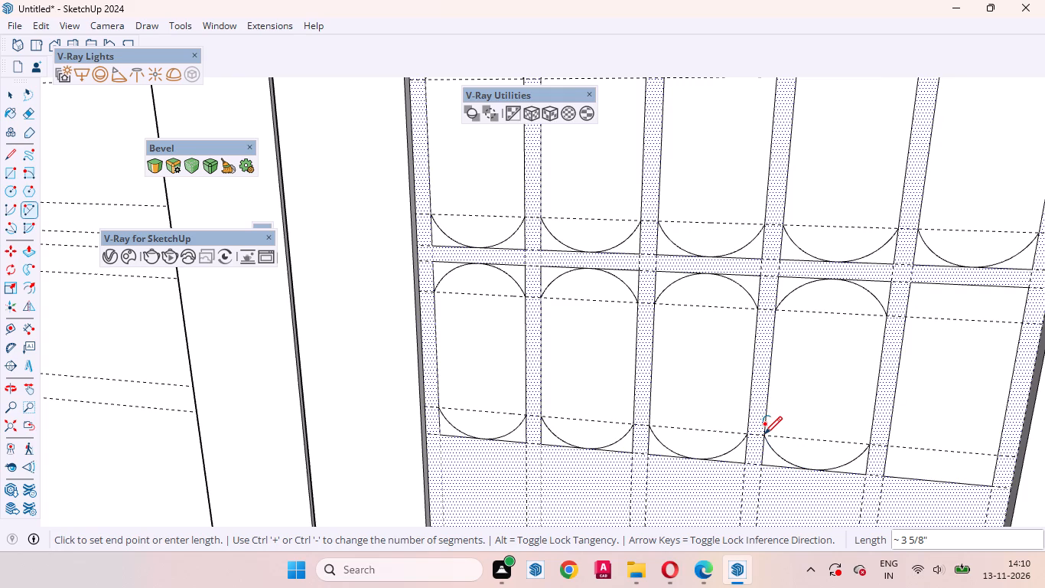
# Round the bottom of the rightmost seventh-row rectangle with two tangent arcs, about 3 9/16" long, from the edge midpoint to the guide intersections.
pyautogui.click(939, 482)
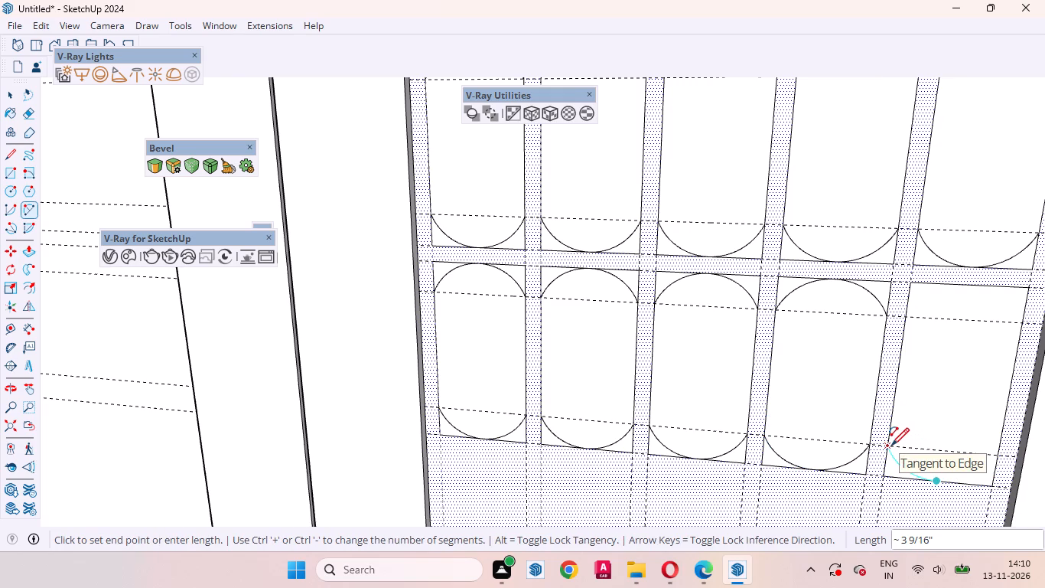
pyautogui.doubleClick(891, 446)
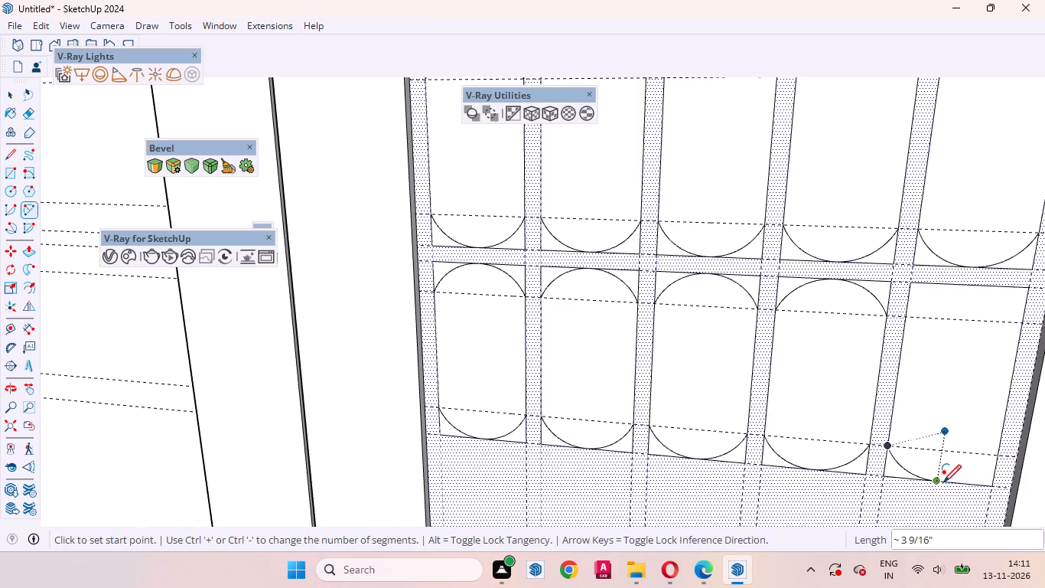
pyautogui.click(943, 482)
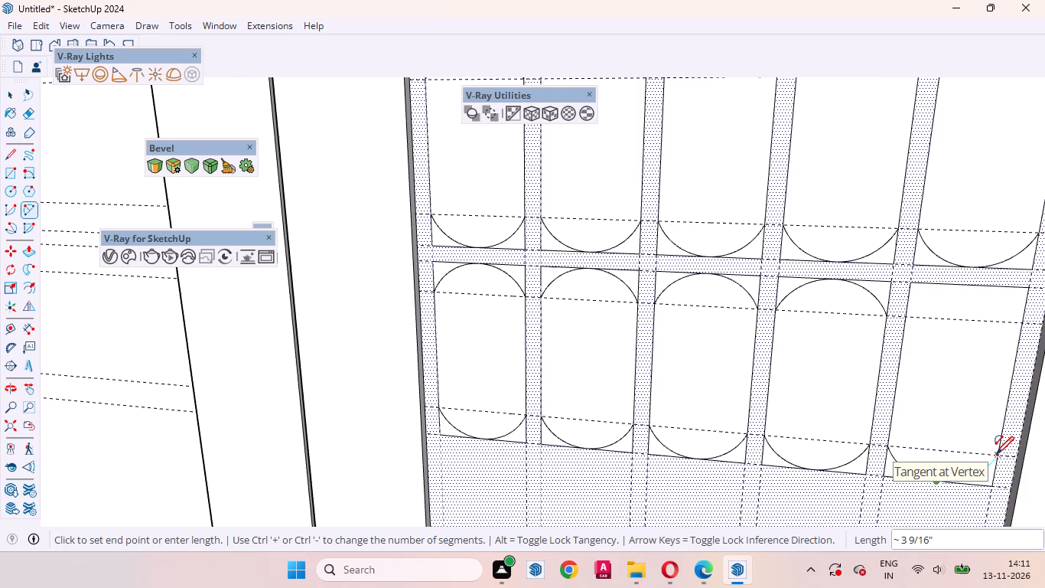
pyautogui.doubleClick(996, 454)
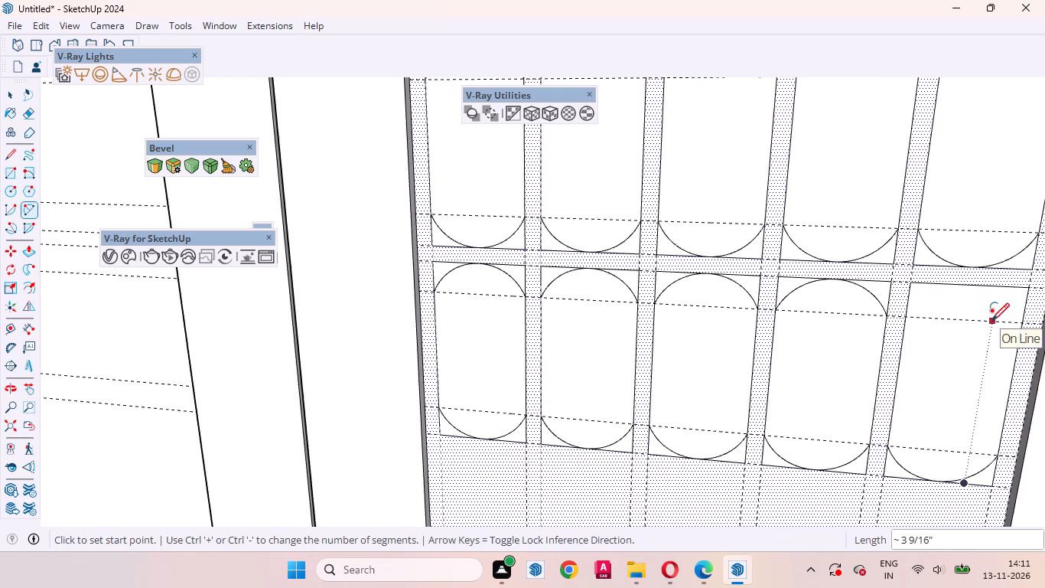
# Round the top of the rightmost seventh-row rectangle with two tangent arcs, about 3 9/16" long, from the edge midpoint to the guide intersections.
pyautogui.scroll(5, 915, 456)
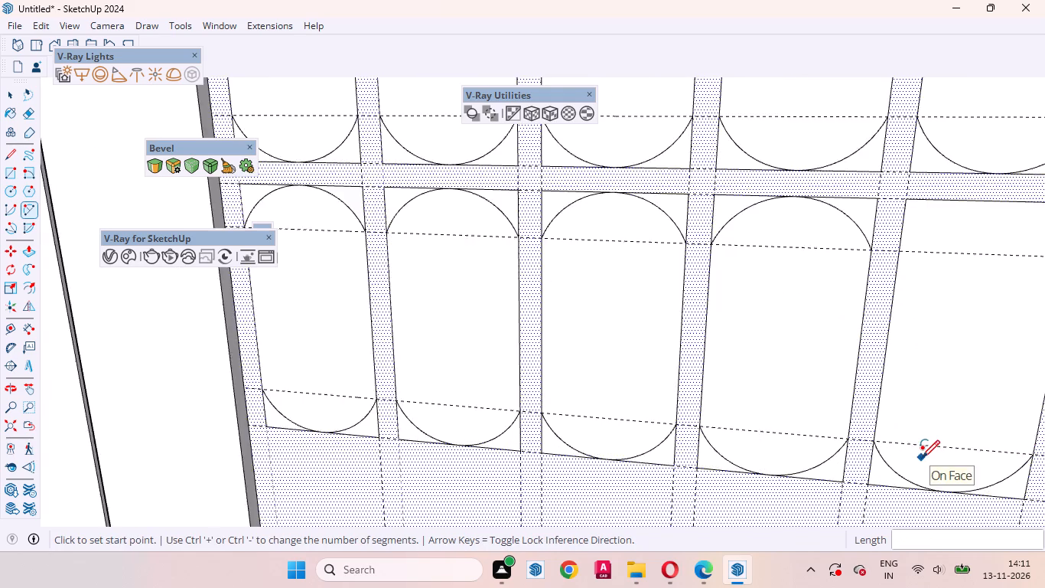
pyautogui.scroll(11, 922, 458)
pyautogui.scroll(-8, 630, 309)
pyautogui.scroll(-3, 513, 318)
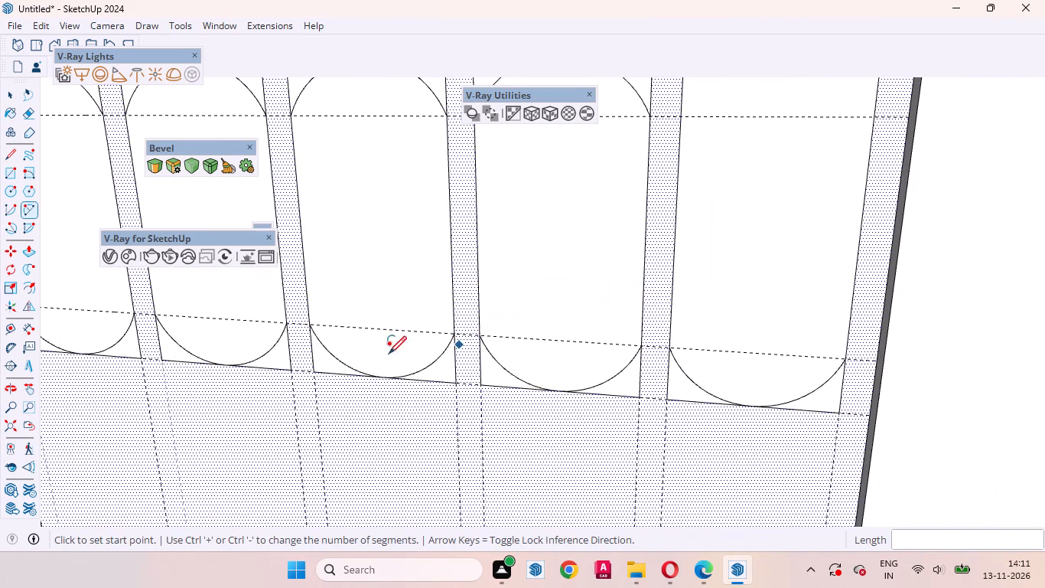
pyautogui.scroll(-3, 594, 215)
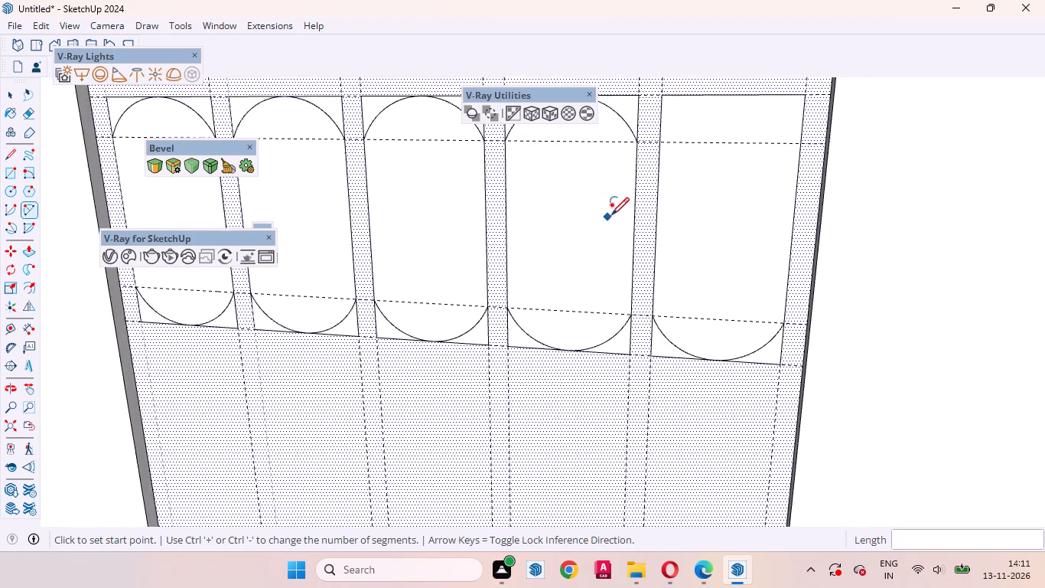
pyautogui.scroll(-3, 611, 215)
pyautogui.click(712, 146)
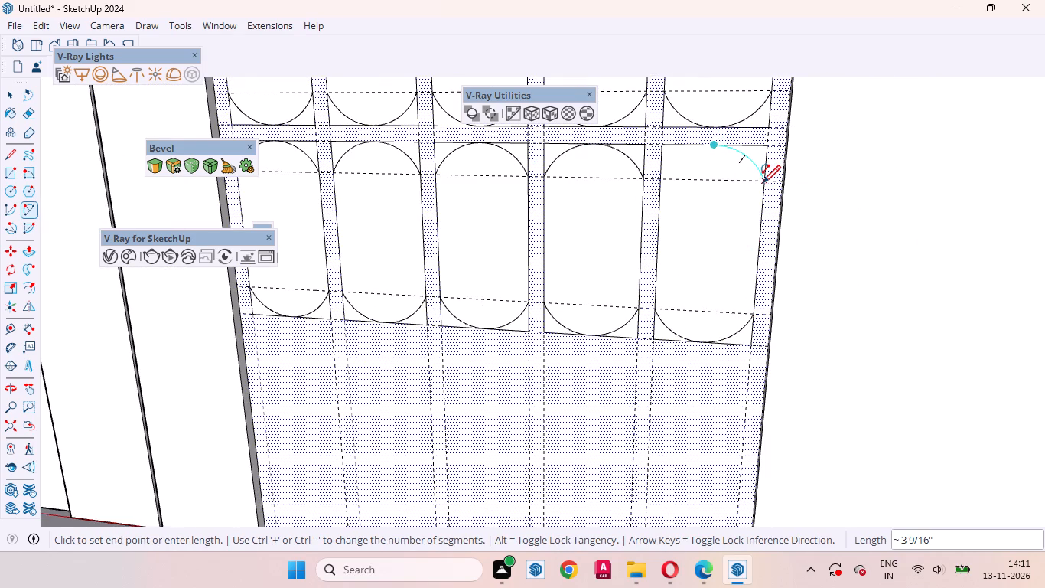
pyautogui.doubleClick(763, 183)
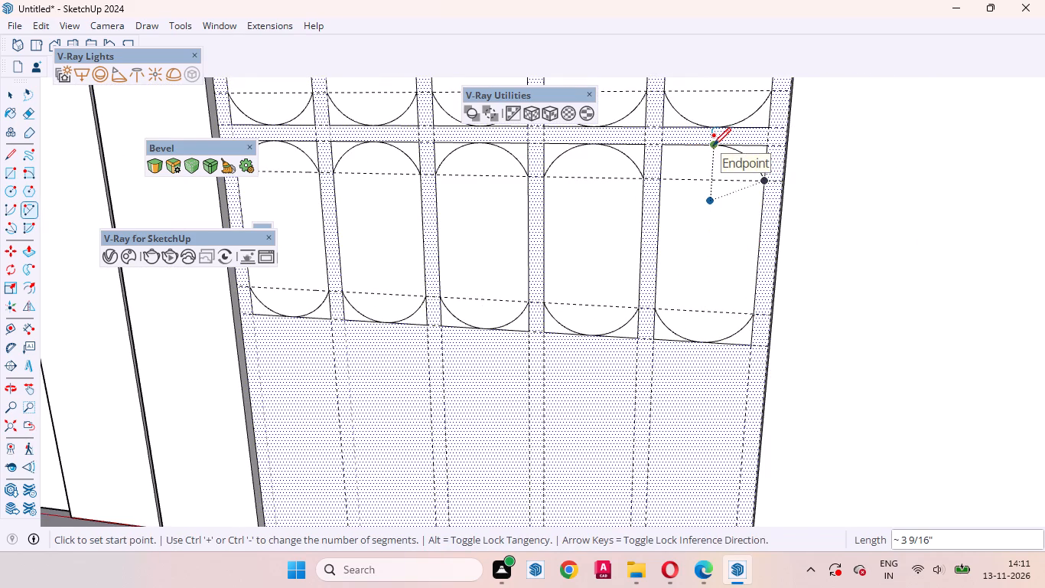
pyautogui.click(713, 145)
pyautogui.doubleClick(661, 179)
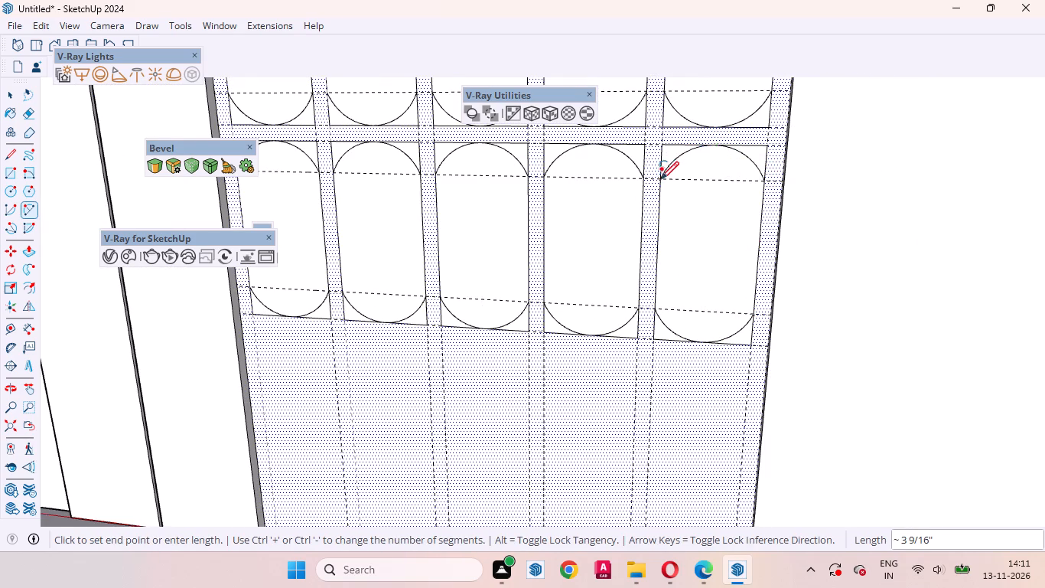
# Place a horizontal guide 1" below the seventh row's bottom edge and another guide 12" below that one.
pyautogui.scroll(-12, 829, 150)
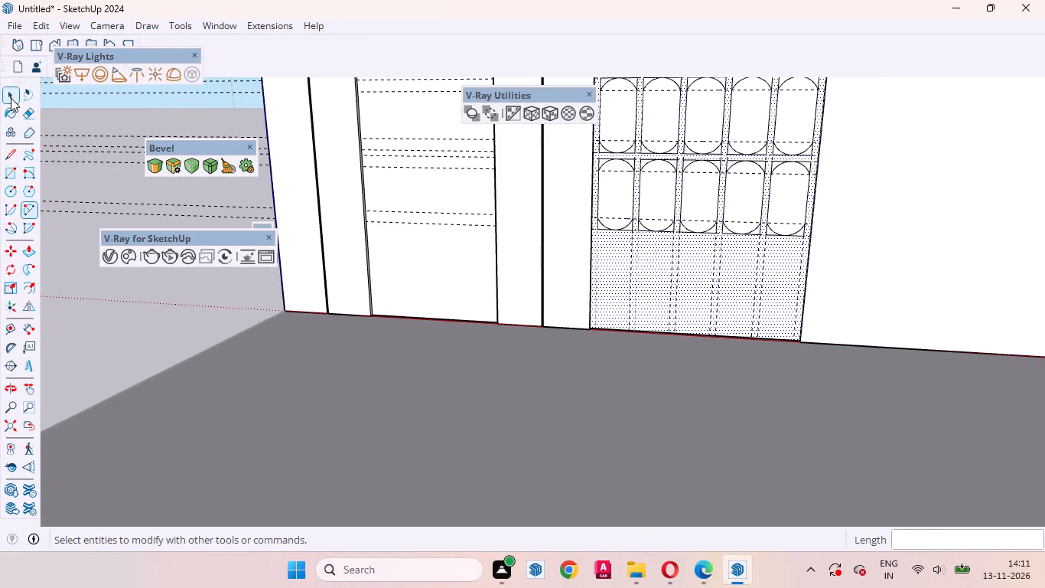
pyautogui.click(11, 96)
pyautogui.scroll(7, 590, 185)
pyautogui.moveTo(721, 246); pyautogui.dragTo(685, 265, button='middle')
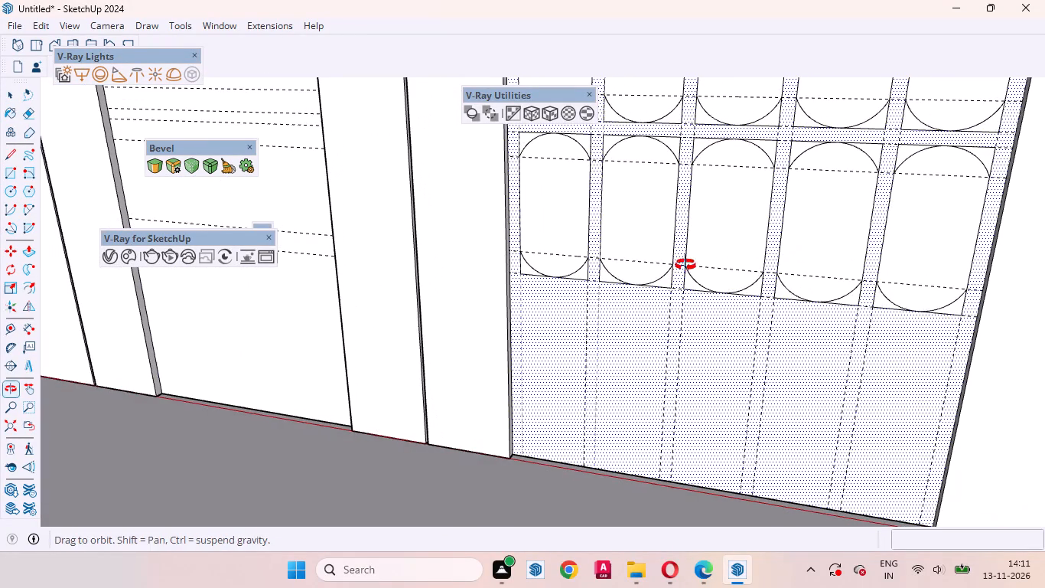
pyautogui.moveTo(685, 265); pyautogui.dragTo(683, 263, button='middle')
pyautogui.click(9, 320)
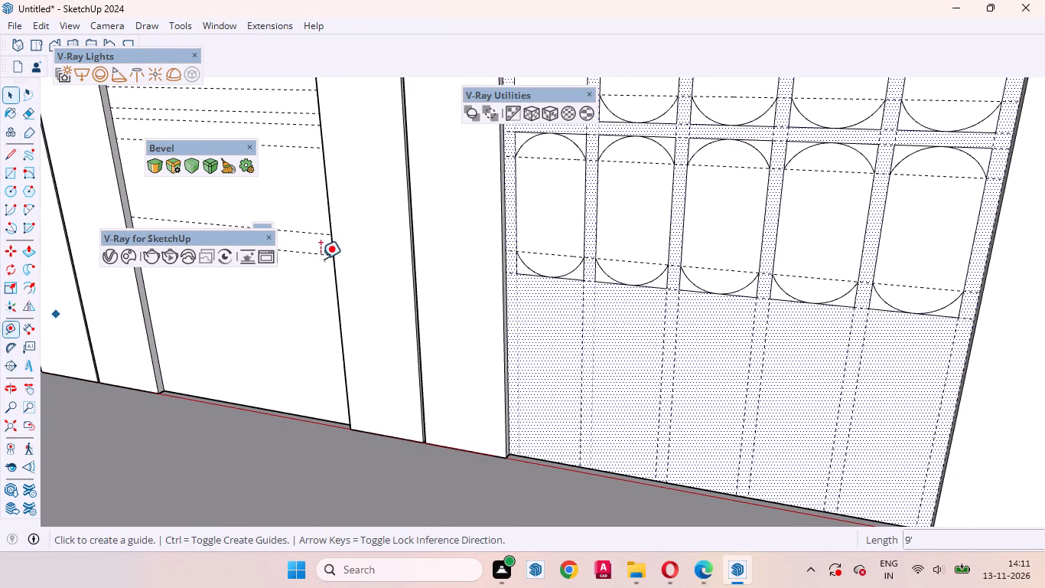
pyautogui.scroll(8, 689, 302)
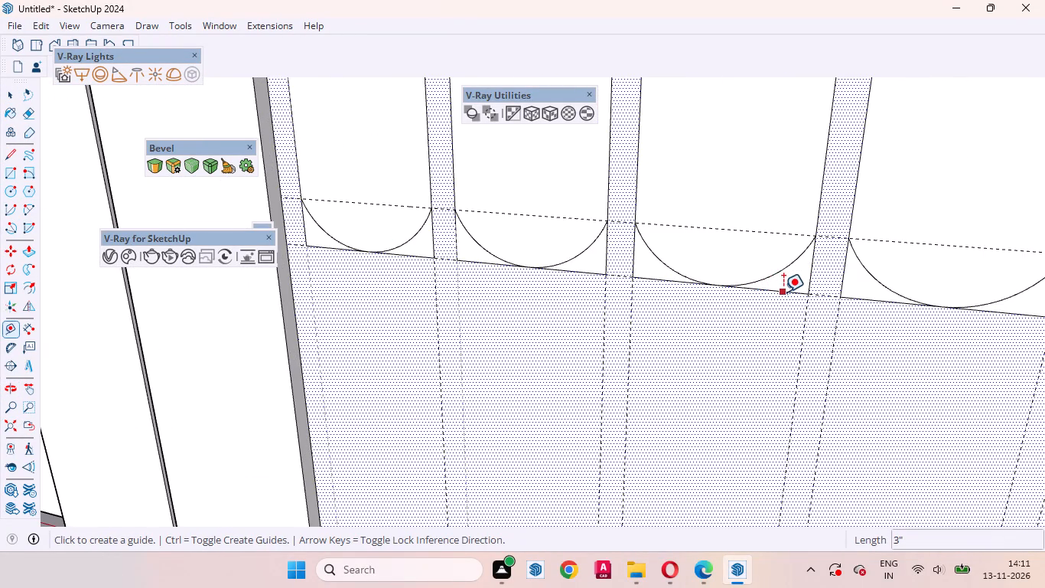
pyautogui.click(783, 292)
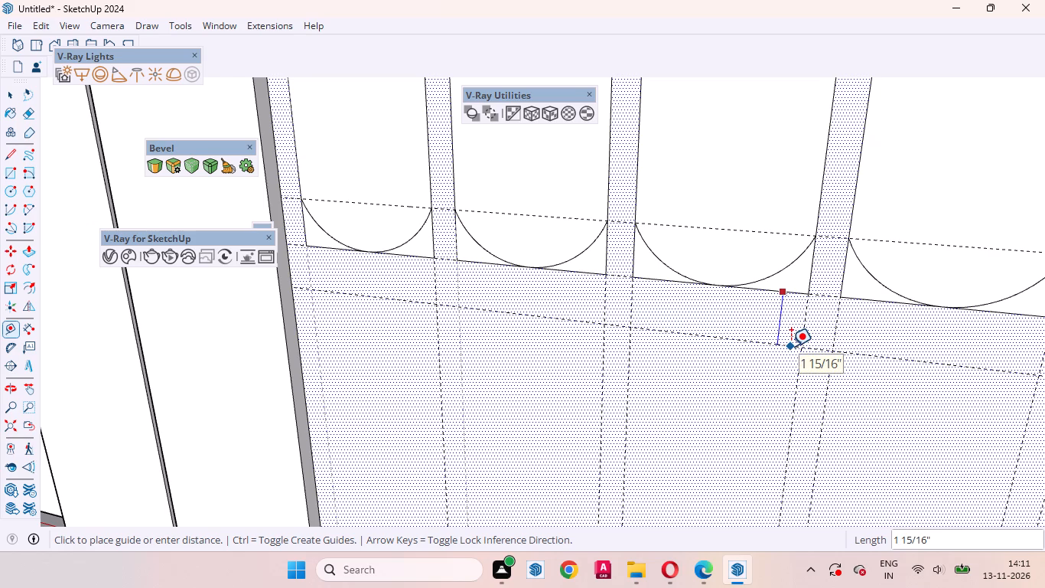
pyautogui.press('1')
pyautogui.press('Return')
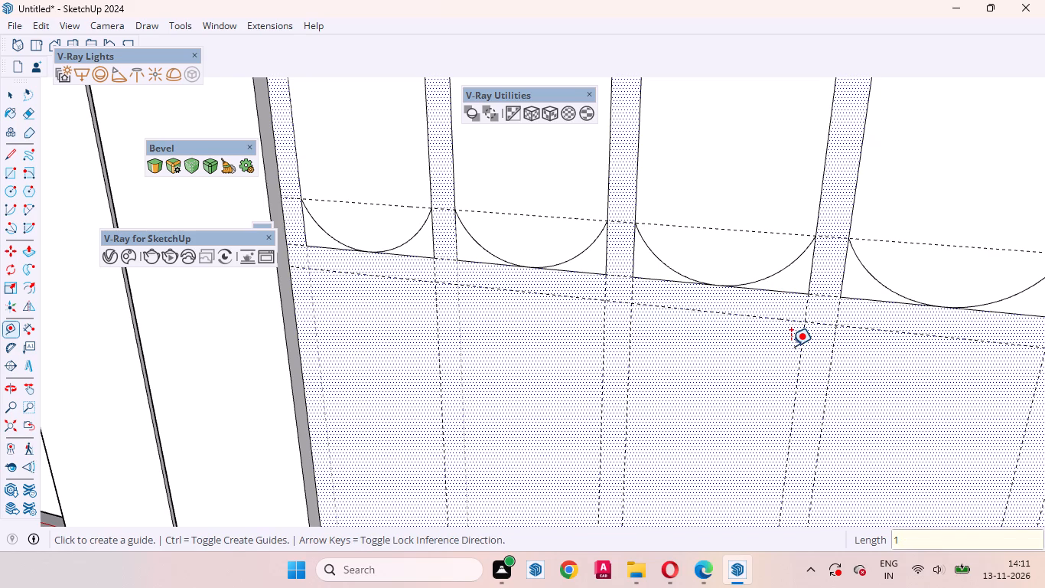
pyautogui.click(763, 321)
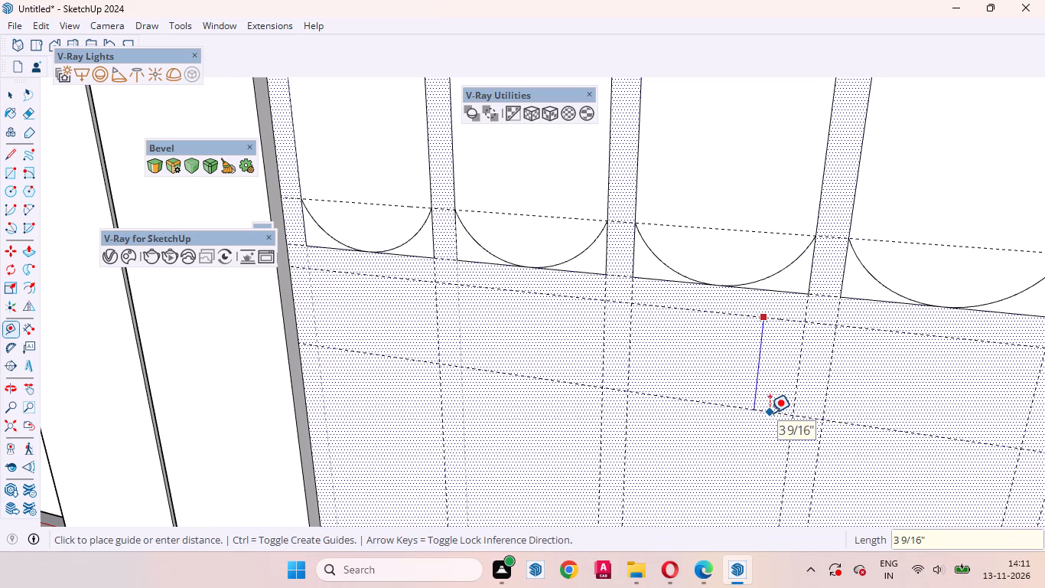
pyautogui.write('12')
pyautogui.press('Return')
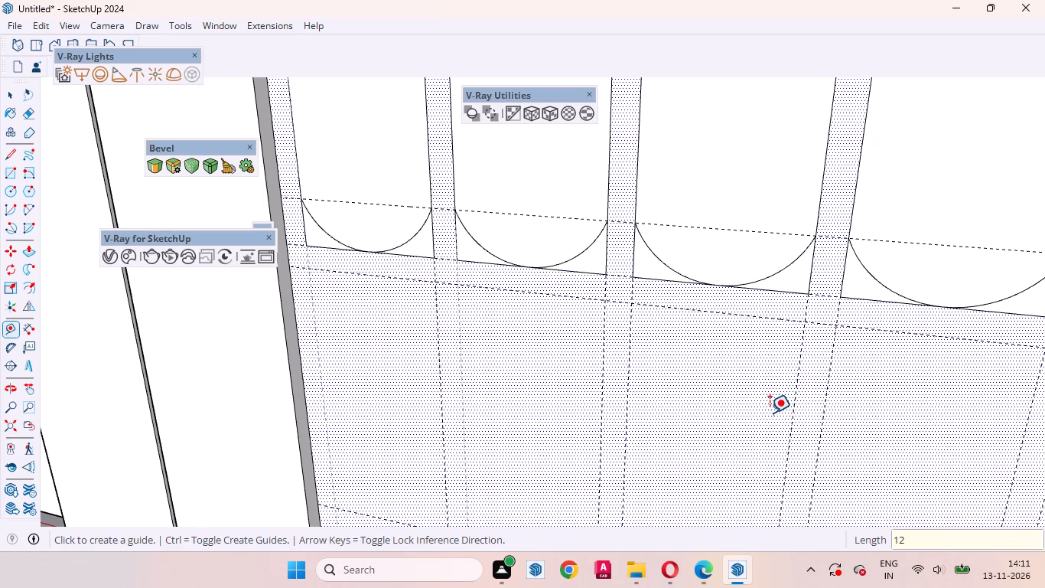
pyautogui.press('space')
# Draw three 6" by 12" rectangles between the guide intersections below the seventh row, starting from the leftmost column, to begin the eighth row.
pyautogui.scroll(-7, 711, 290)
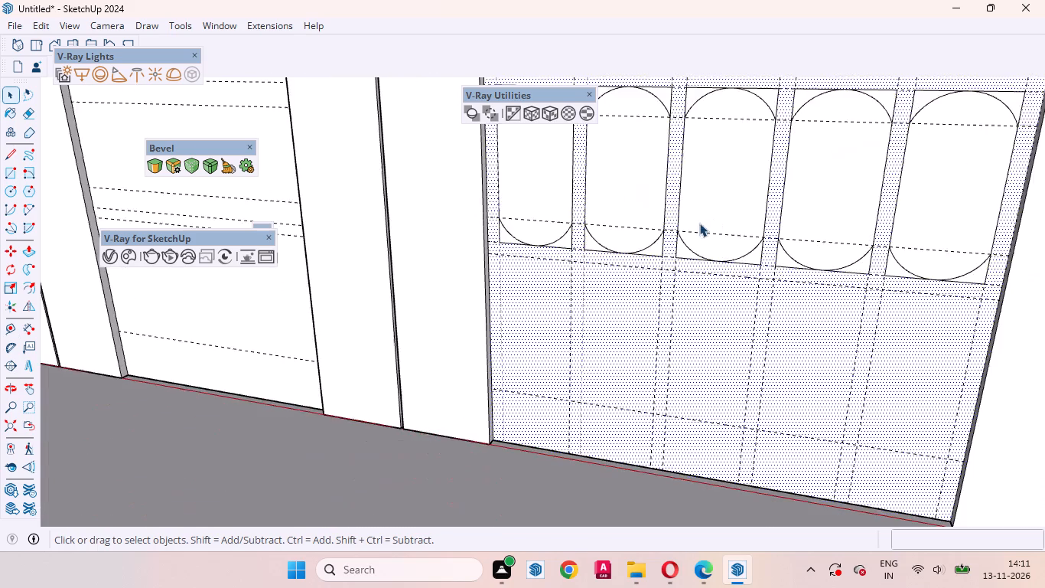
pyautogui.scroll(-5, 699, 223)
pyautogui.moveTo(744, 309); pyautogui.dragTo(802, 283, button='middle')
pyautogui.scroll(4, 666, 234)
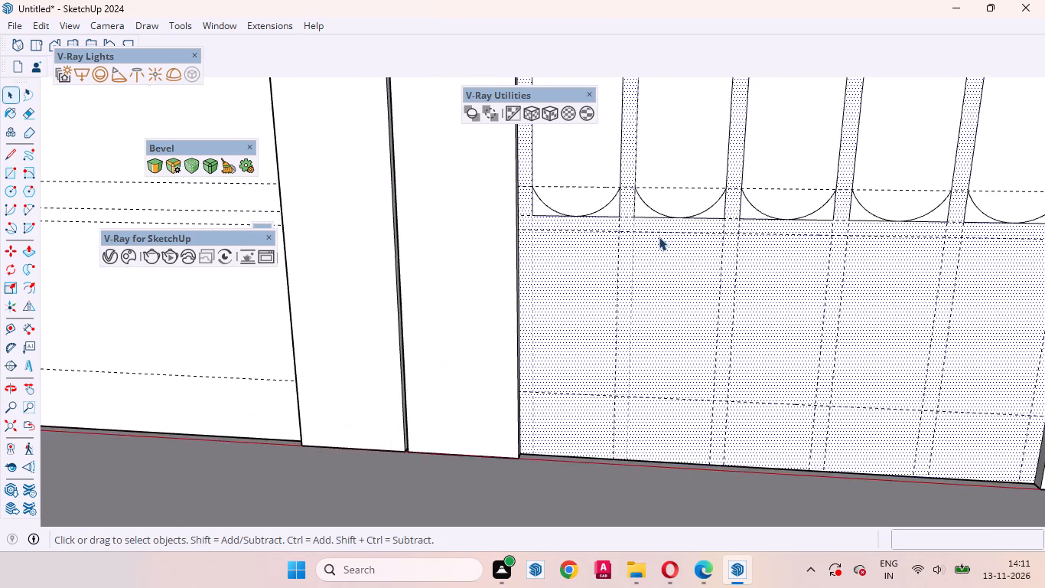
pyautogui.scroll(5, 659, 237)
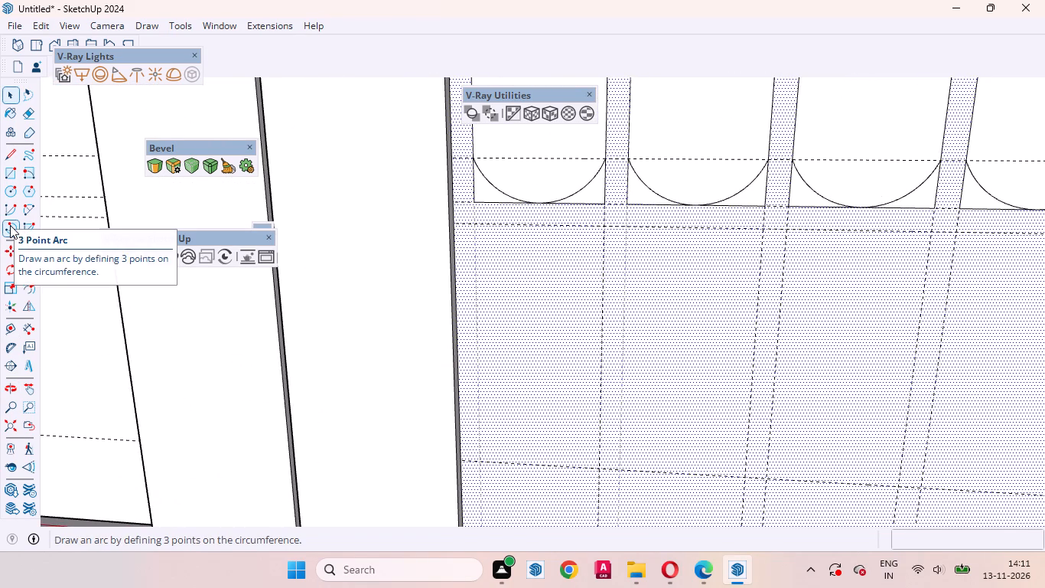
pyautogui.click(13, 172)
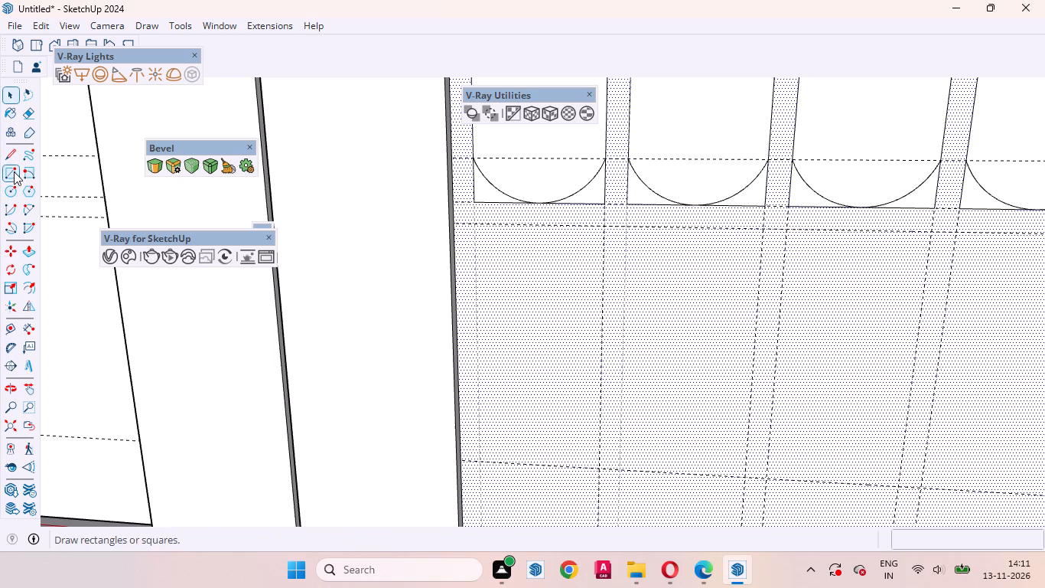
pyautogui.click(482, 458)
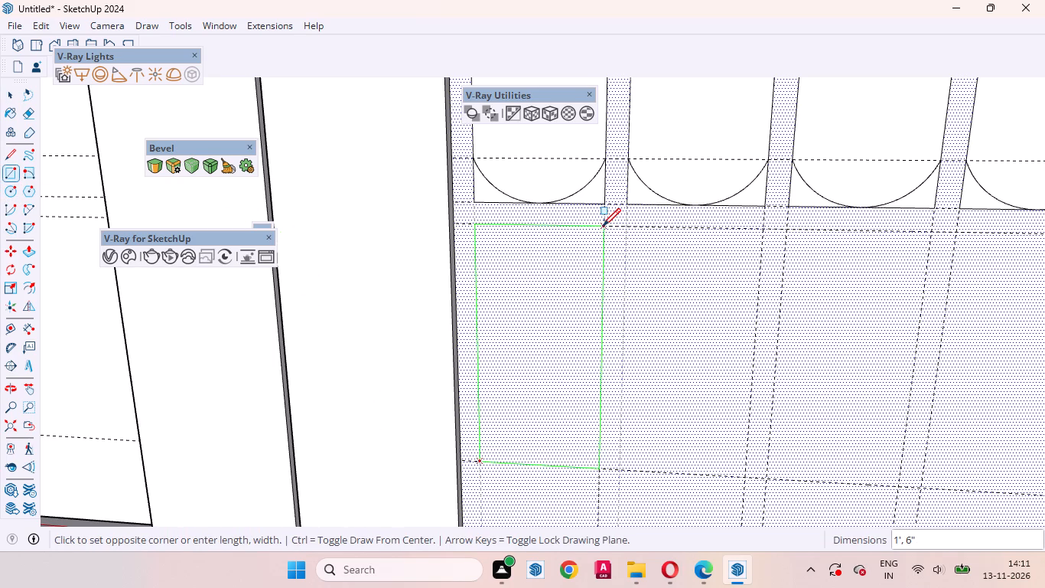
pyautogui.click(603, 226)
pyautogui.click(627, 227)
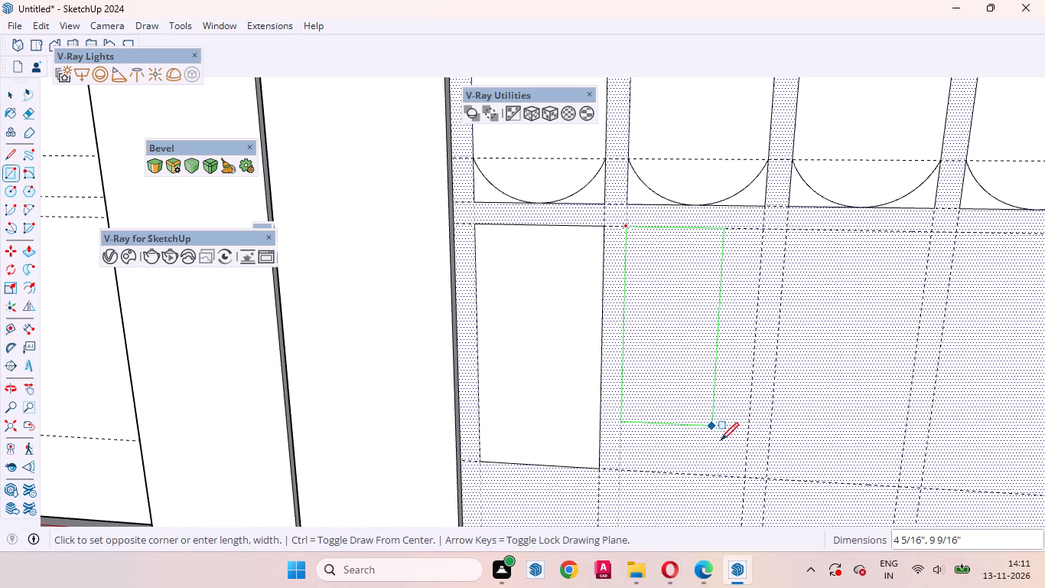
pyautogui.click(744, 481)
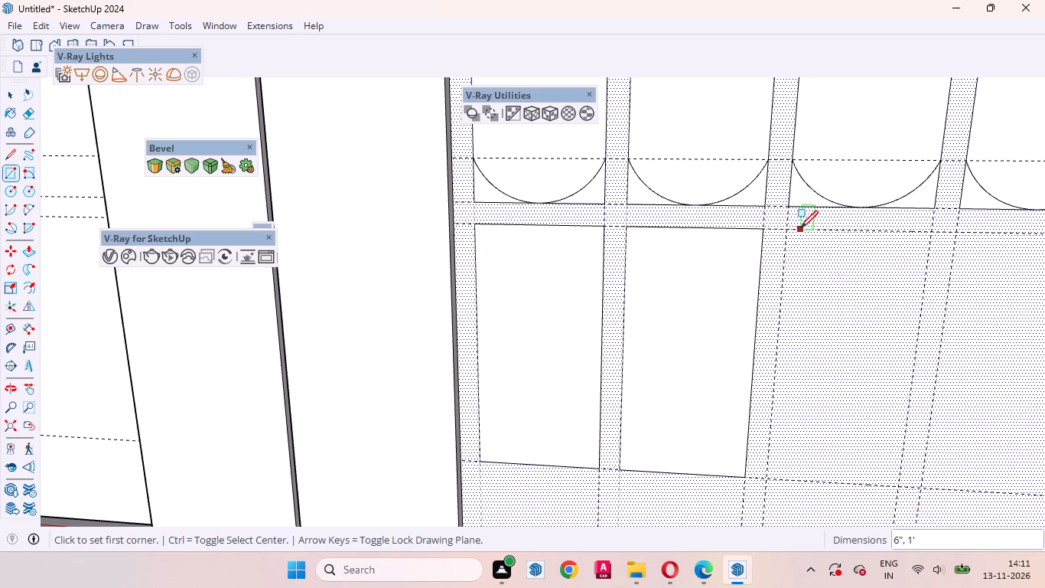
pyautogui.click(786, 227)
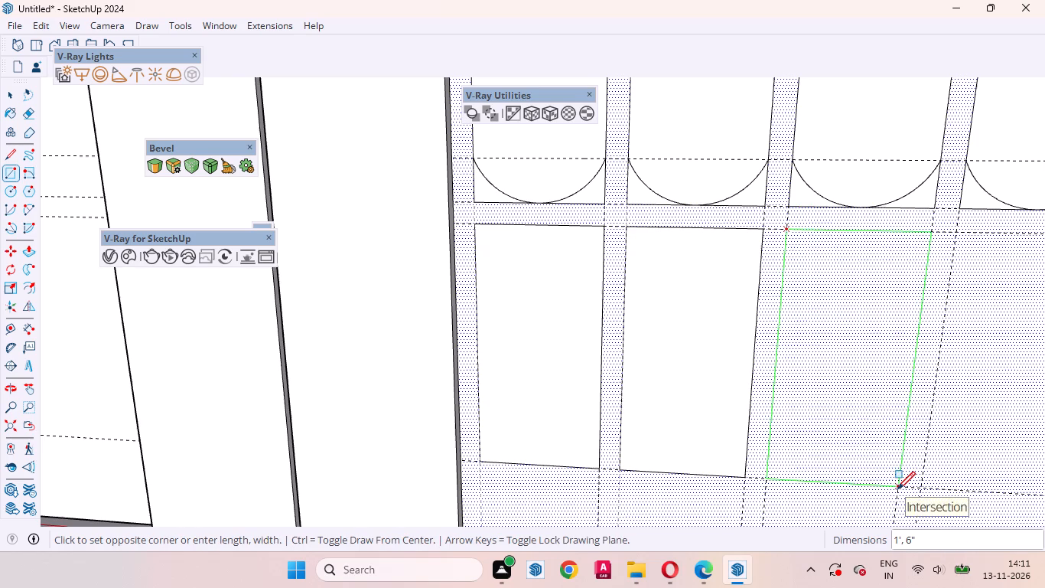
pyautogui.click(897, 489)
# Draw the fourth and rightmost eighth-row rectangles, about 6" by 12", between the remaining guide intersections.
pyautogui.scroll(-8, 565, 372)
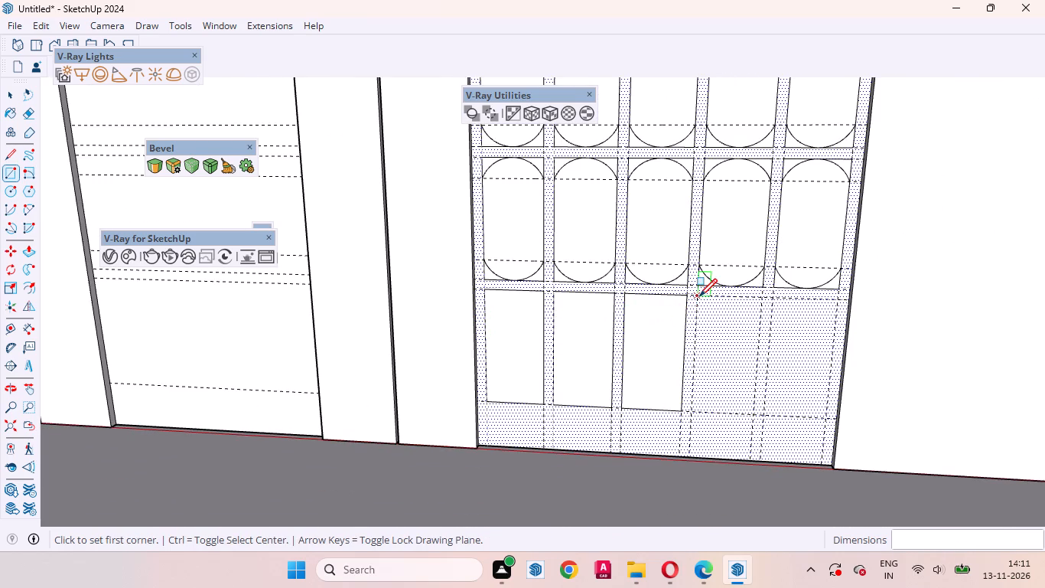
pyautogui.click(699, 296)
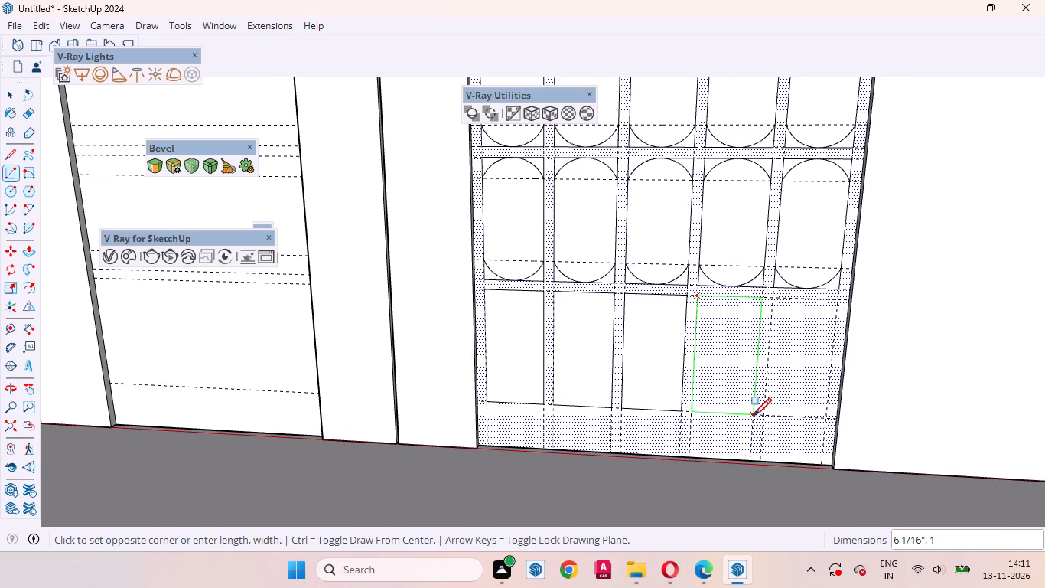
pyautogui.click(754, 416)
pyautogui.click(775, 299)
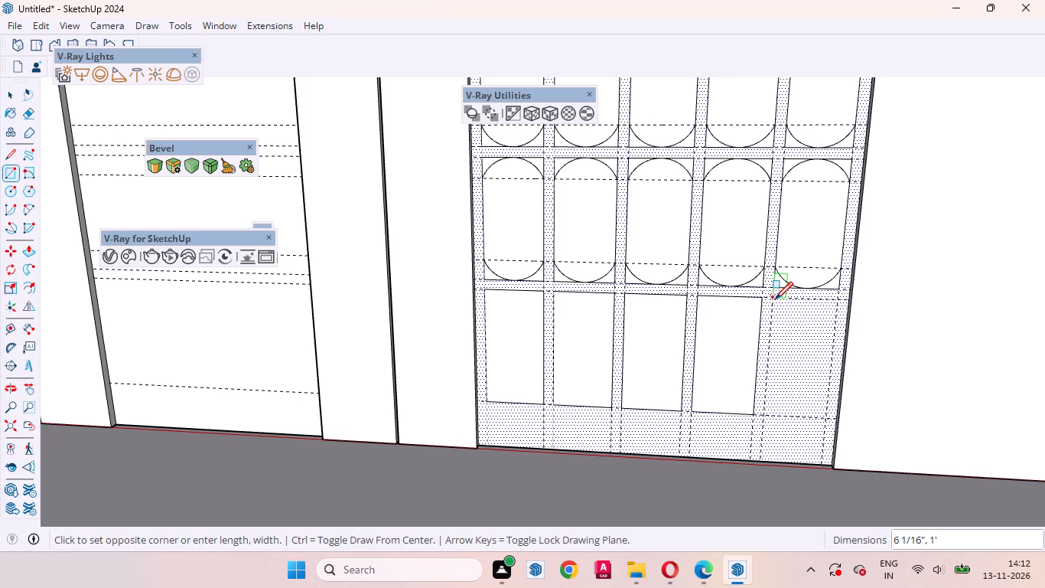
pyautogui.click(826, 416)
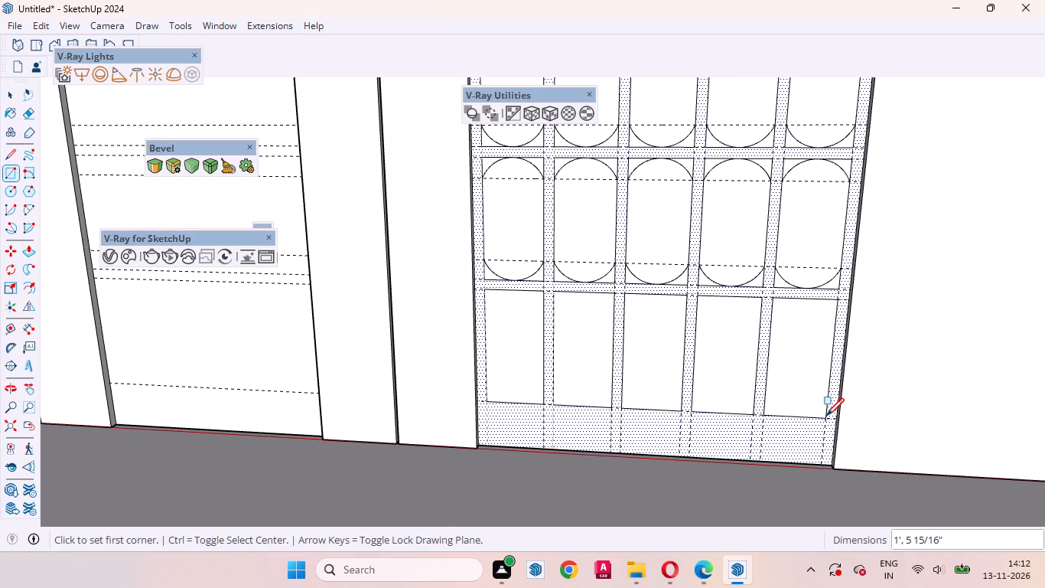
# Place horizontal guides 2" below the top edge and 2" above the bottom edge of the eighth-row rectangles.
pyautogui.click(15, 327)
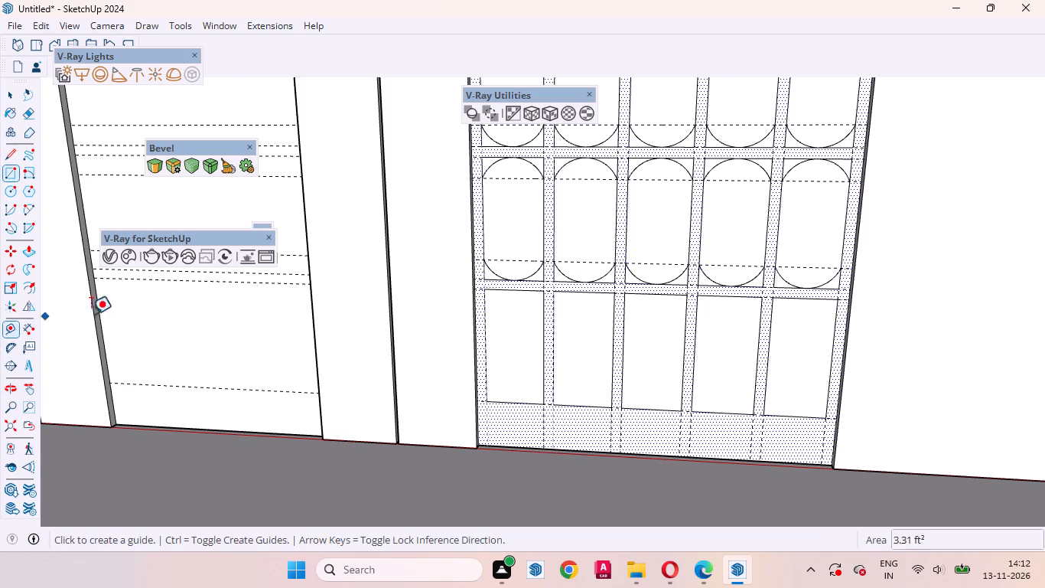
pyautogui.click(530, 291)
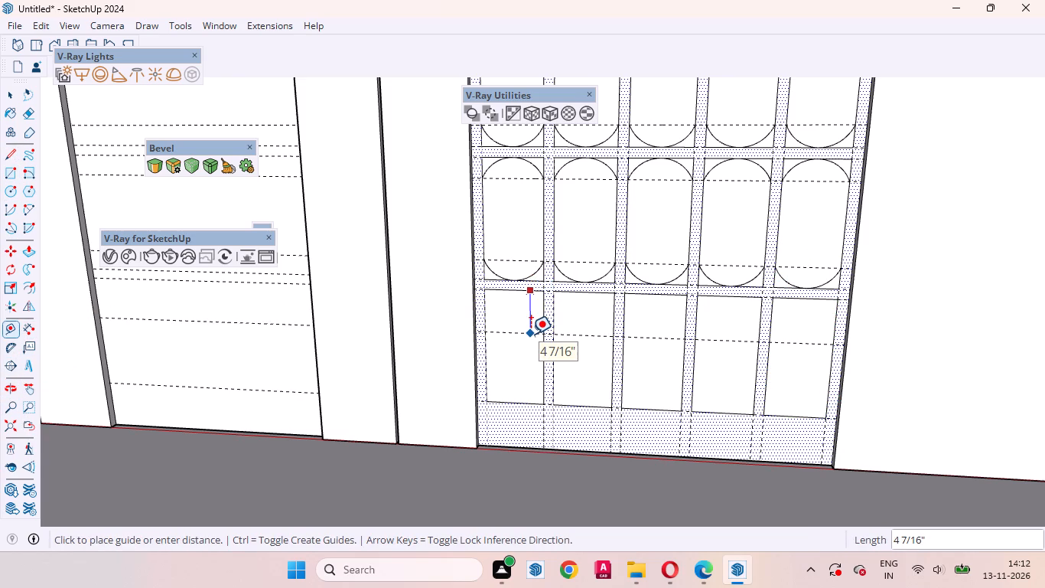
pyautogui.press('2')
pyautogui.press('Return')
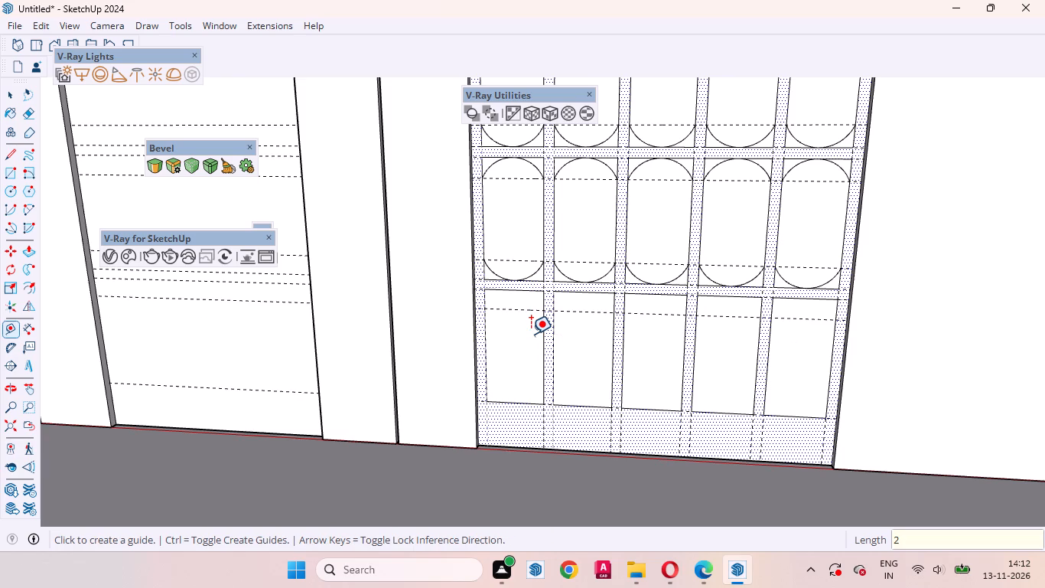
pyautogui.click(526, 405)
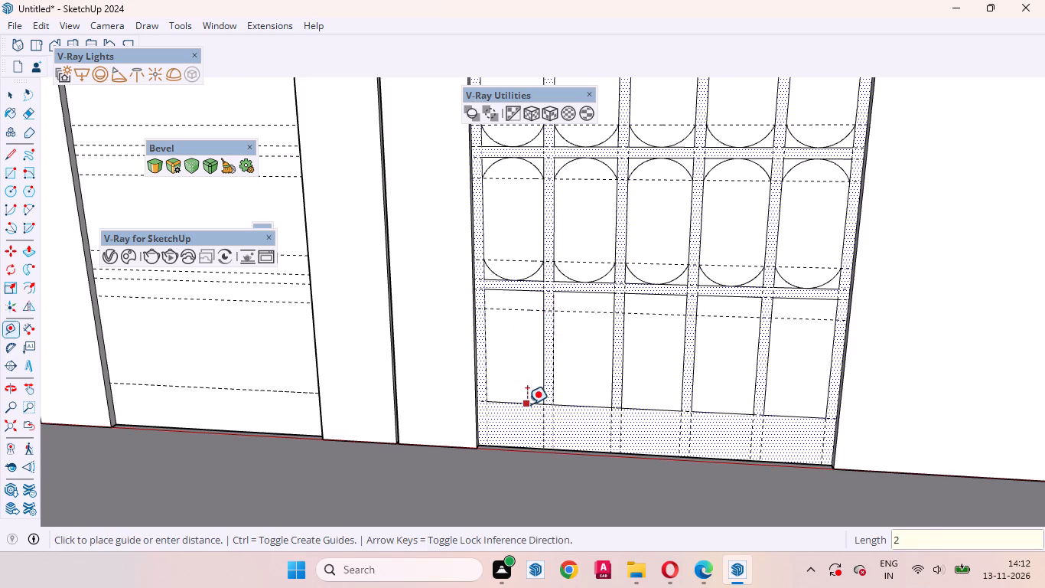
pyautogui.press('2')
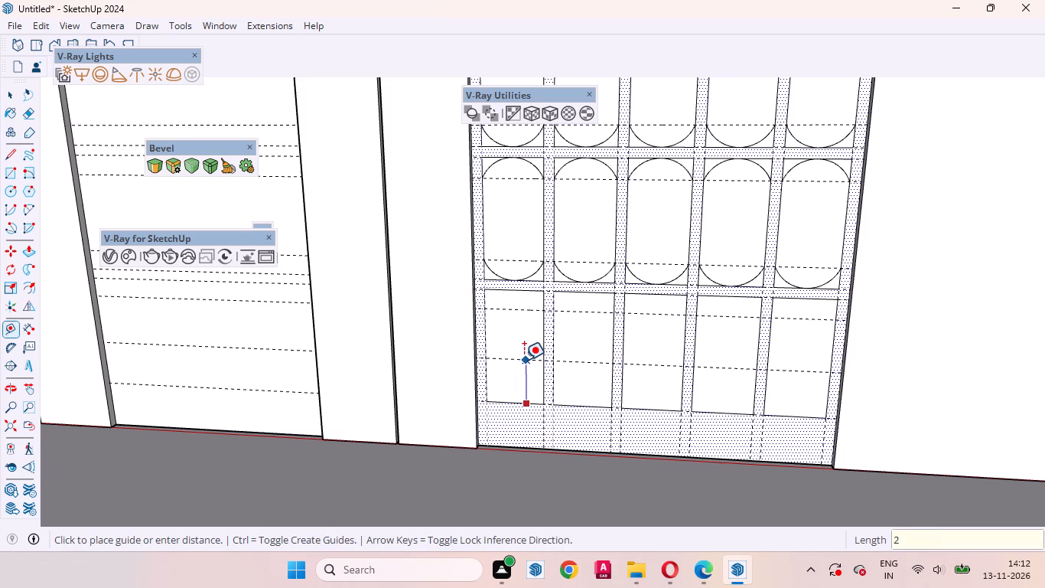
pyautogui.press('Return')
pyautogui.press('space')
# Round the bottoms of the first and second eighth-row rectangles from the left with two tangent arcs each, about 3 5/8" long, from the edge midpoints.
pyautogui.write('a')
pyautogui.scroll(3, 513, 395)
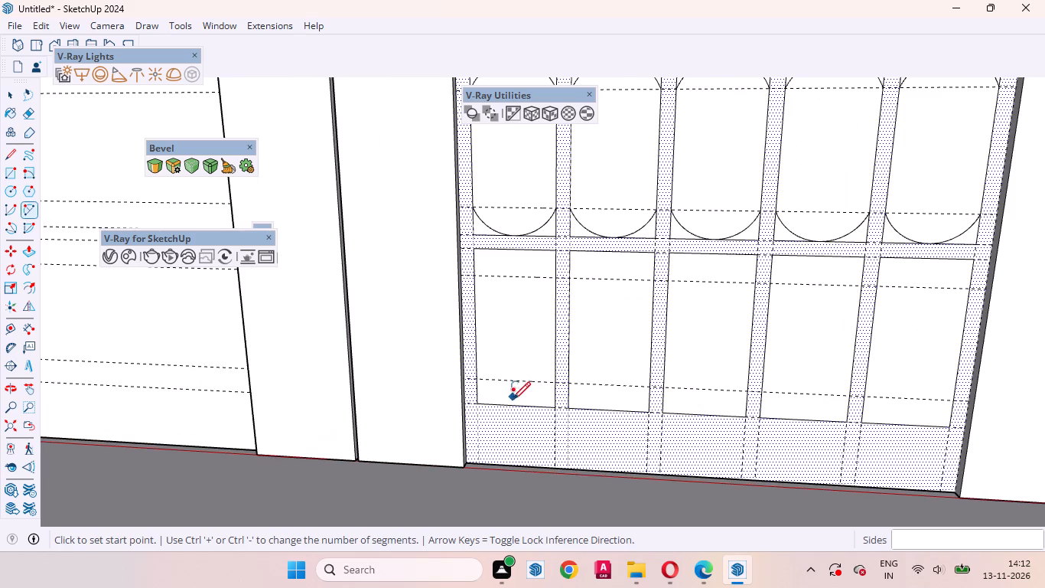
pyautogui.click(517, 407)
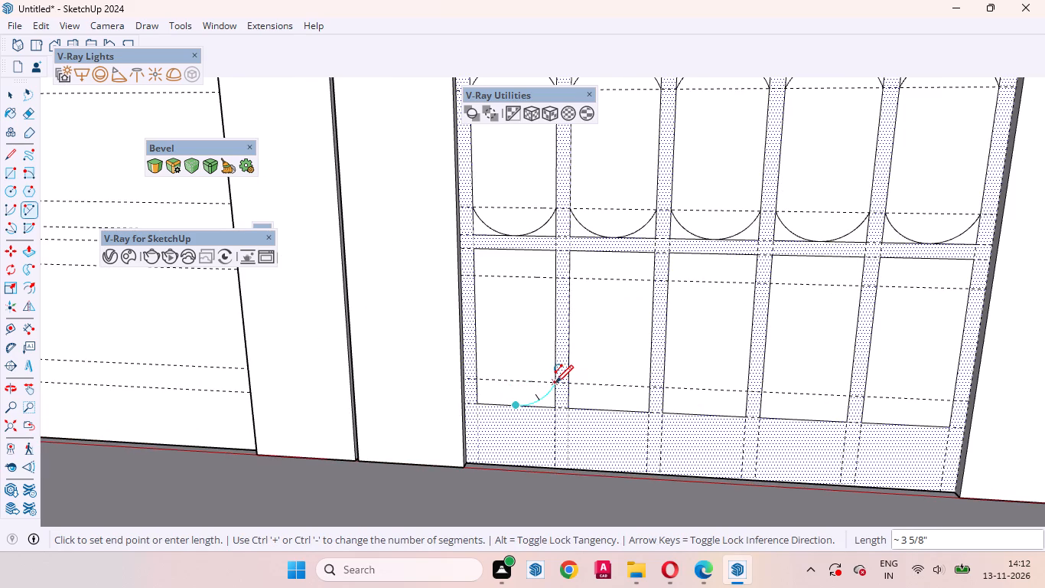
pyautogui.doubleClick(555, 383)
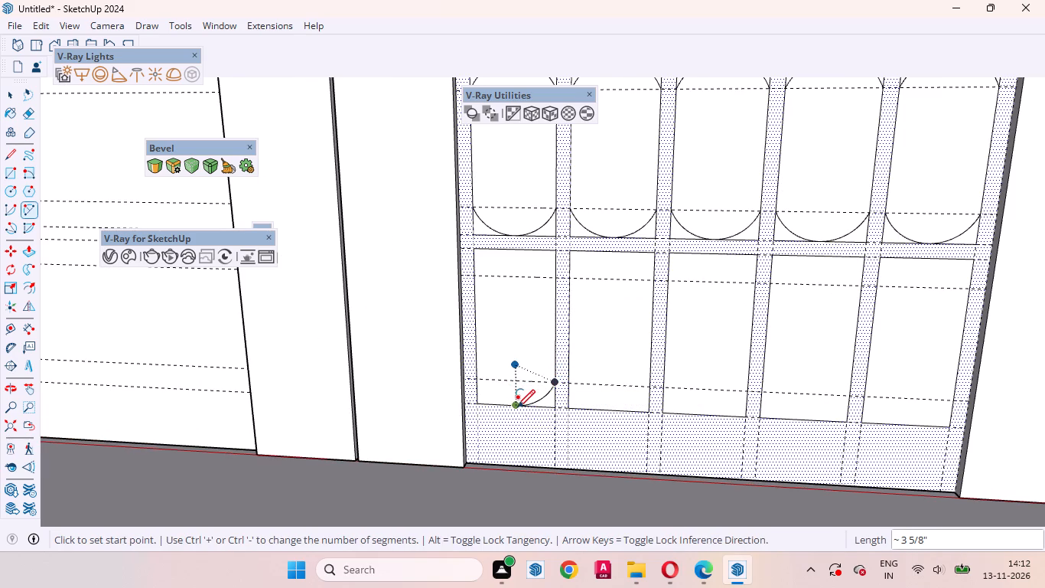
pyautogui.click(517, 407)
pyautogui.doubleClick(476, 378)
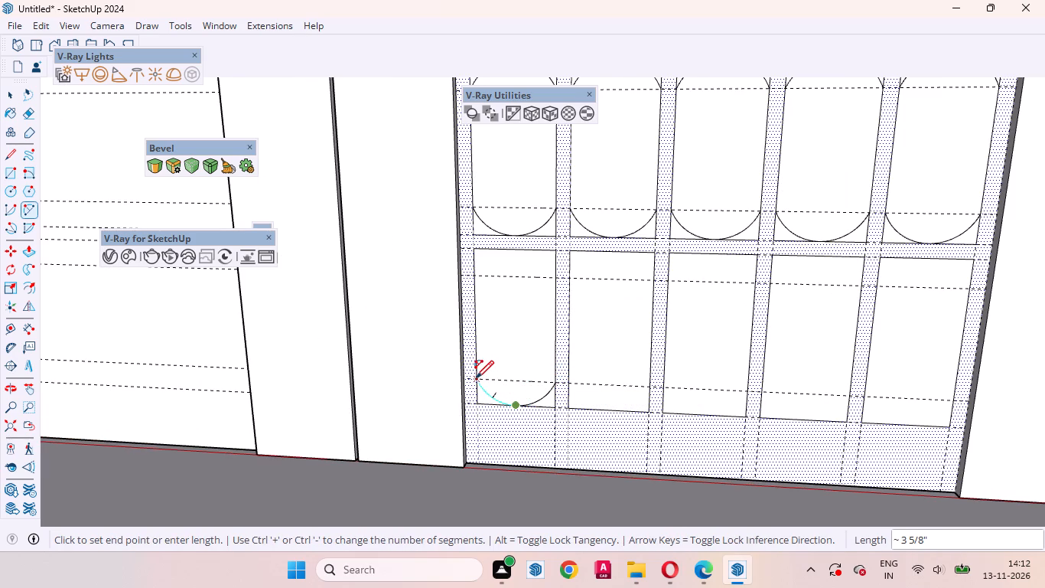
pyautogui.click(609, 411)
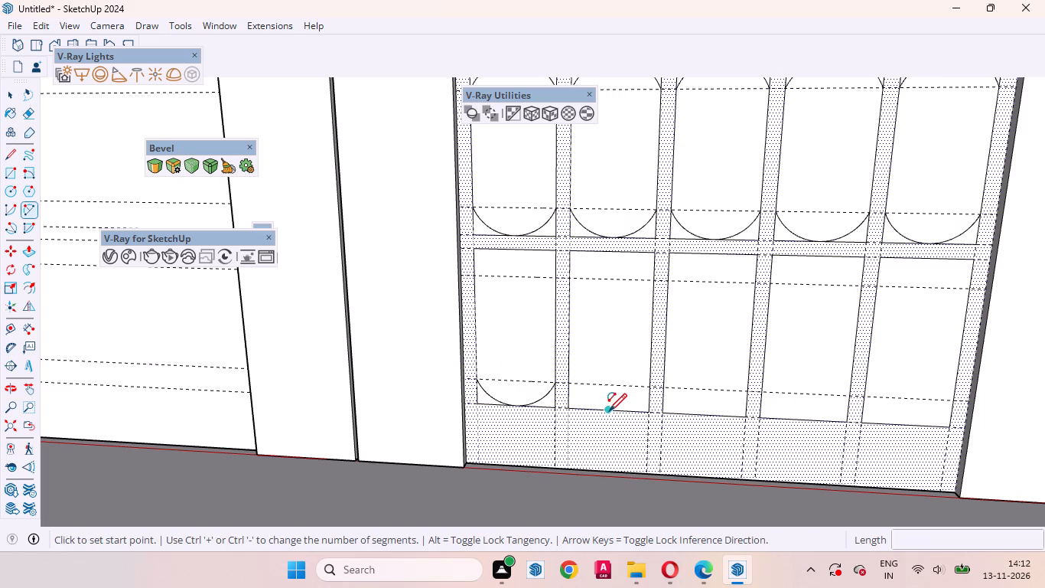
pyautogui.doubleClick(649, 390)
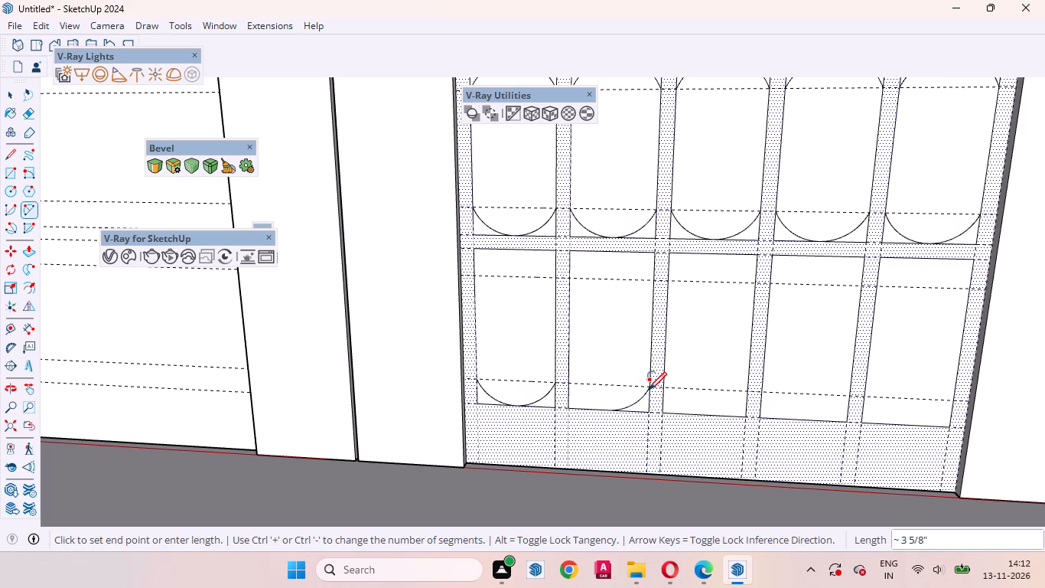
pyautogui.click(604, 412)
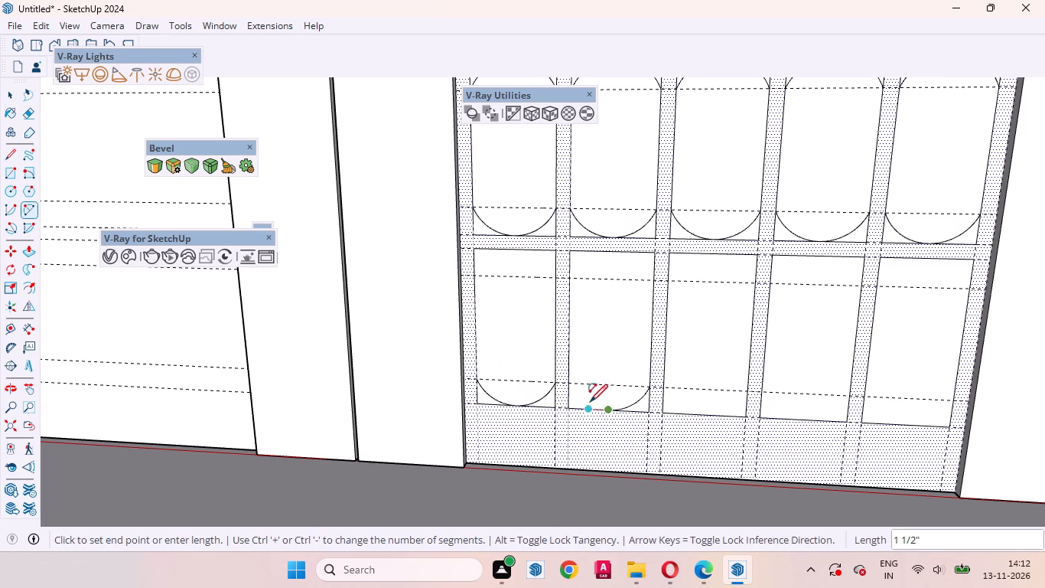
pyautogui.doubleClick(569, 382)
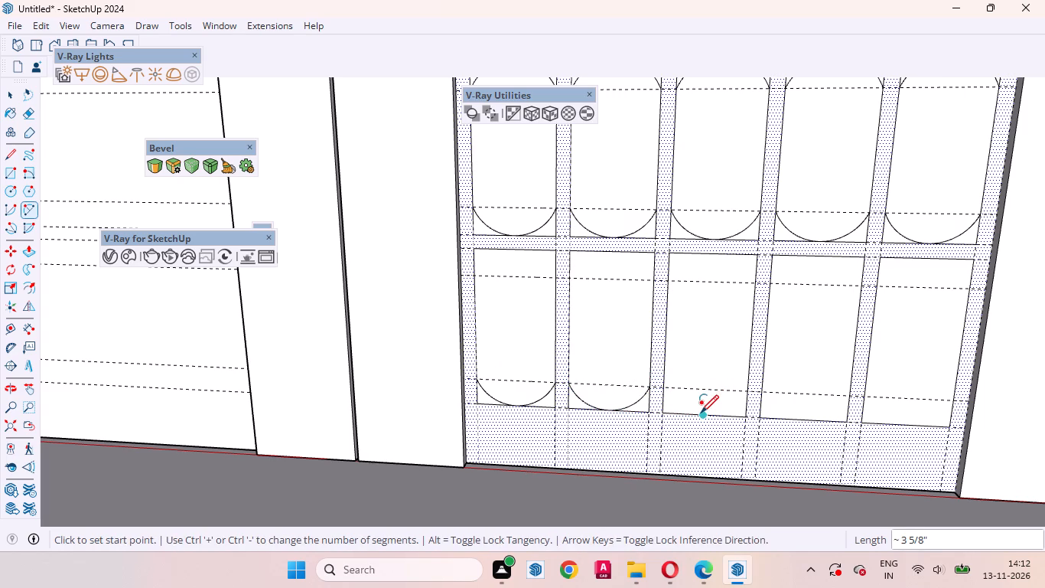
# Round the bottoms of the third and fourth eighth-row rectangles from the left with two tangent arcs each, about 3 5/8" long, from the edge midpoints.
pyautogui.click(701, 413)
pyautogui.doubleClick(749, 394)
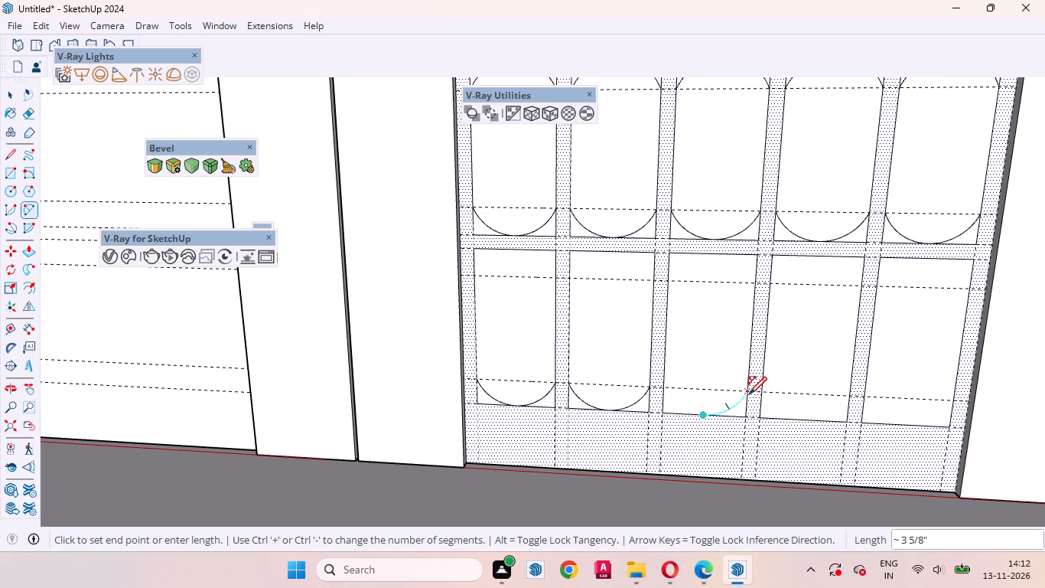
pyautogui.click(703, 416)
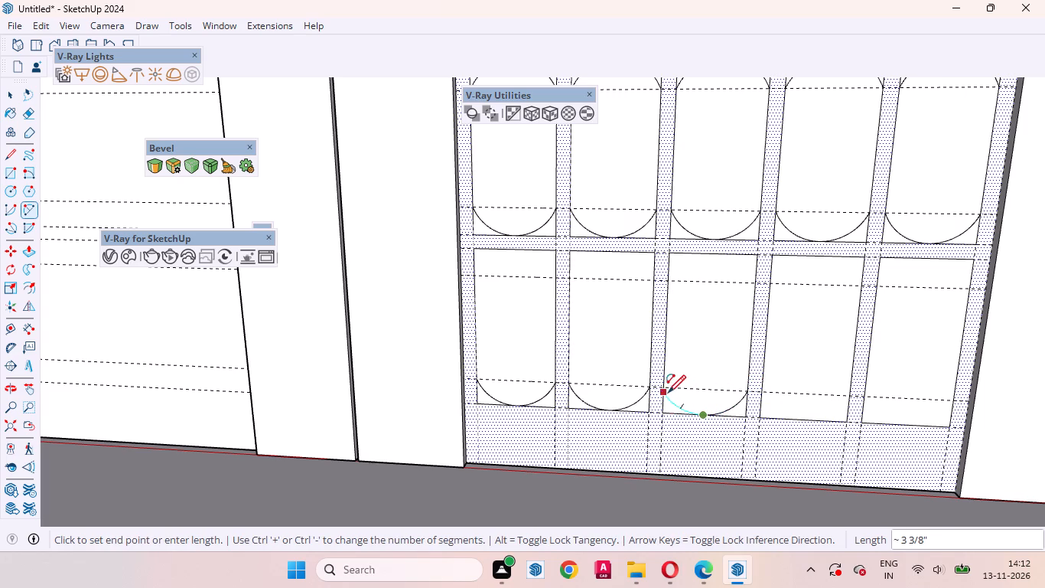
pyautogui.doubleClick(666, 390)
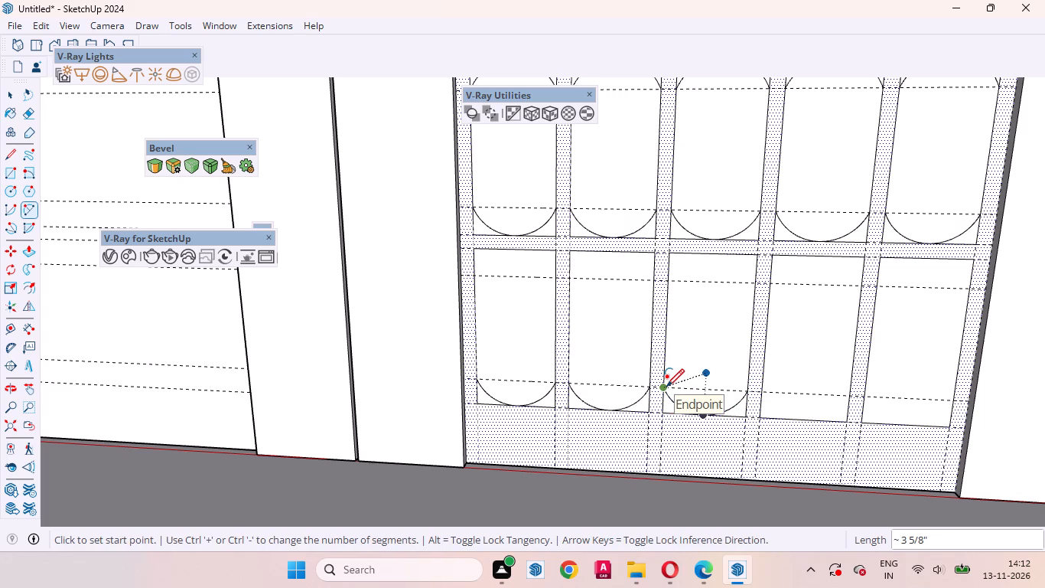
pyautogui.click(805, 418)
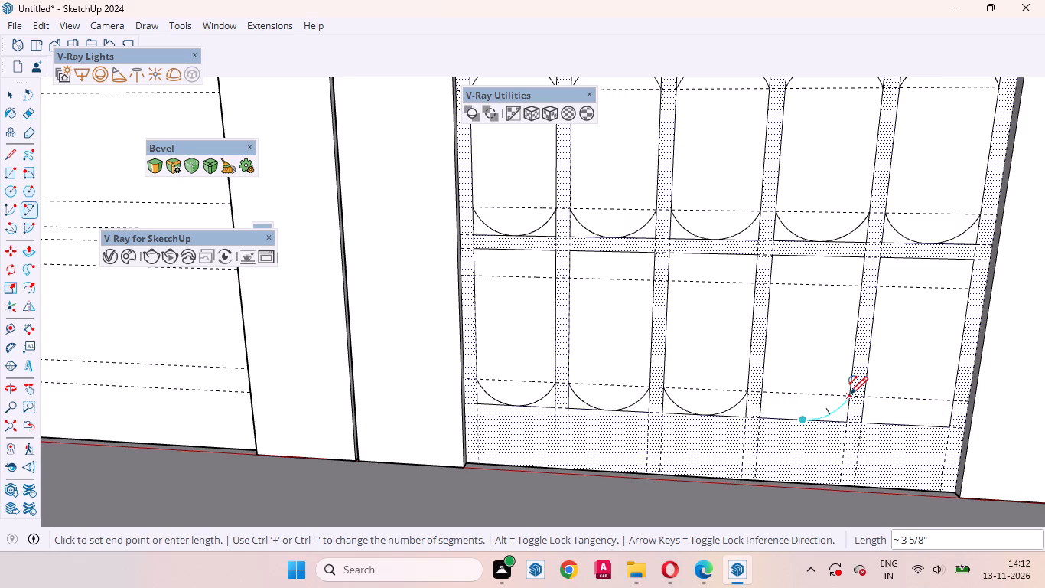
pyautogui.doubleClick(850, 394)
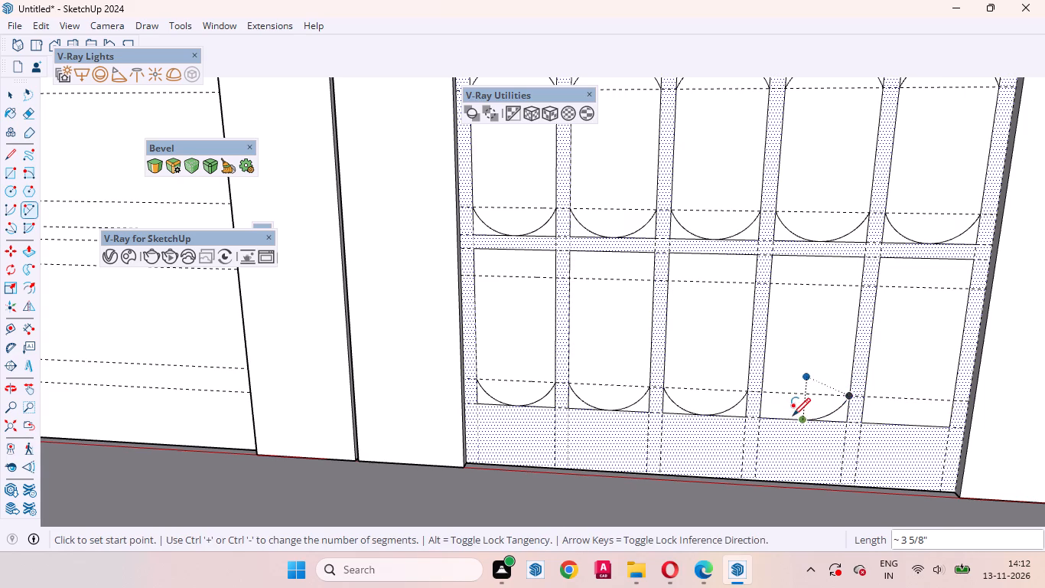
pyautogui.click(802, 423)
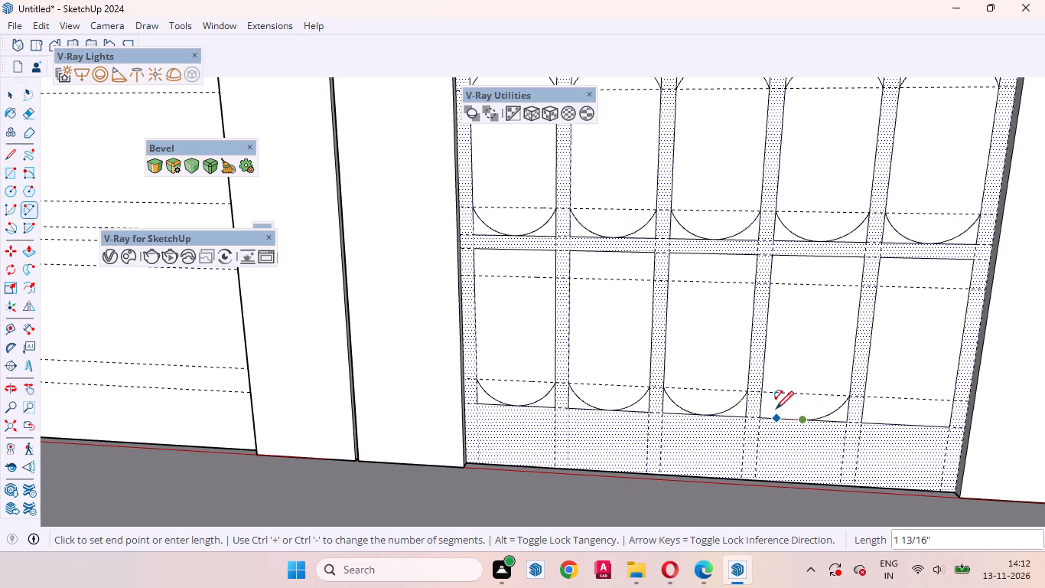
pyautogui.doubleClick(763, 390)
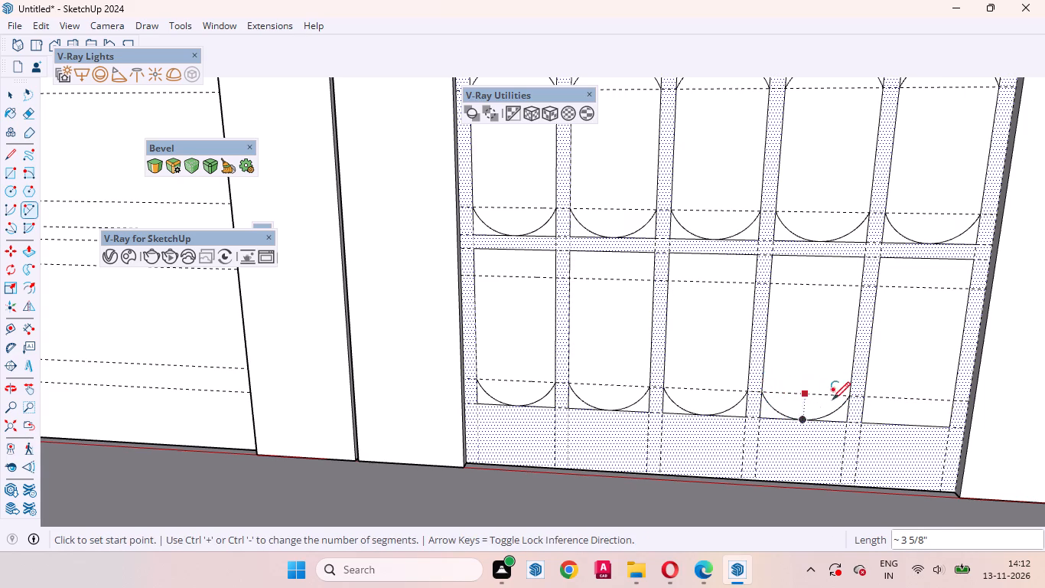
# Round the bottom of the rightmost eighth-row rectangle with two tangent arcs, about 3 9/16" long, from the edge midpoint.
pyautogui.scroll(-3, 689, 423)
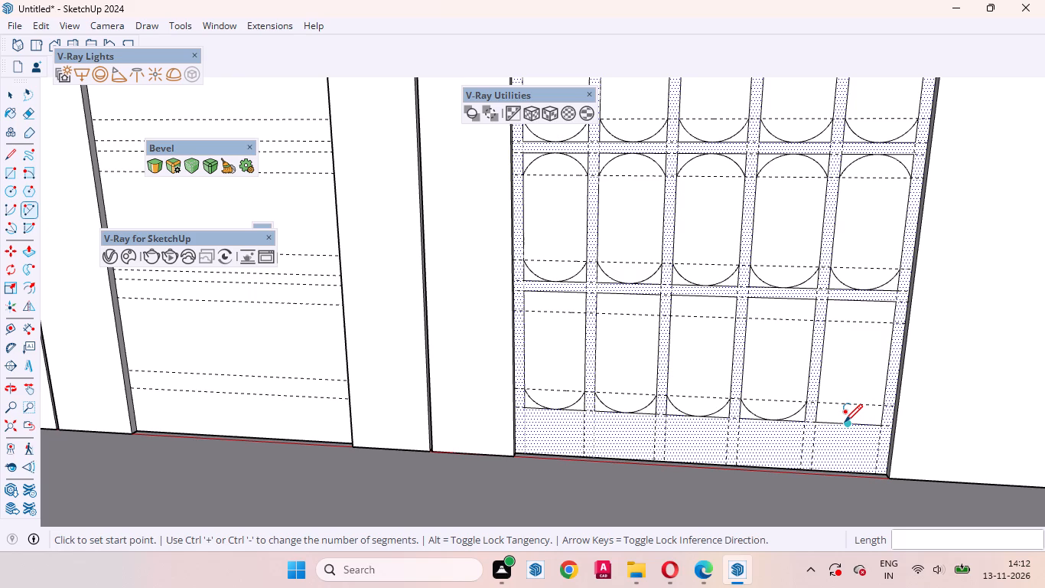
pyautogui.click(846, 424)
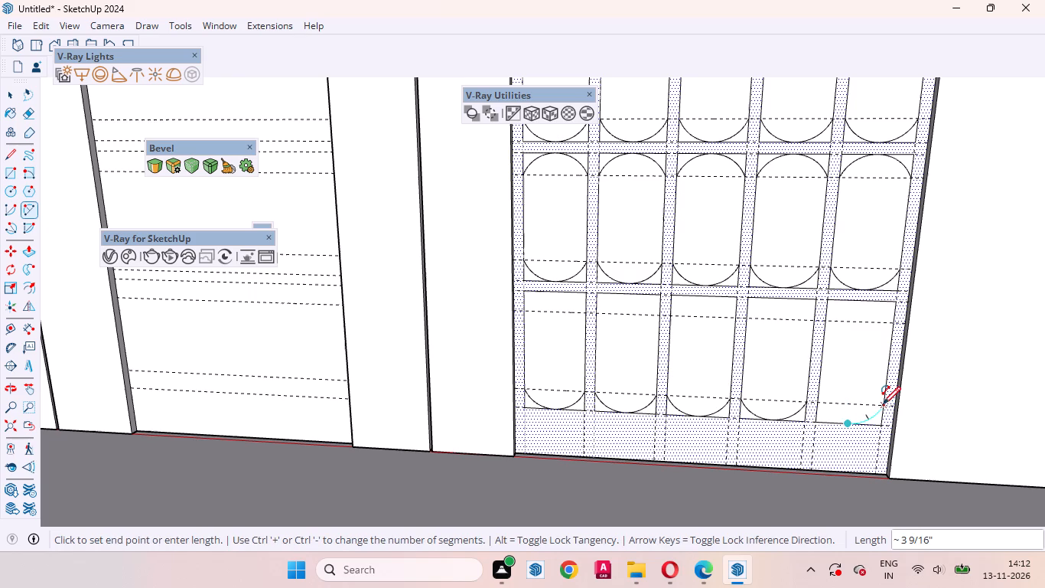
pyautogui.doubleClick(885, 404)
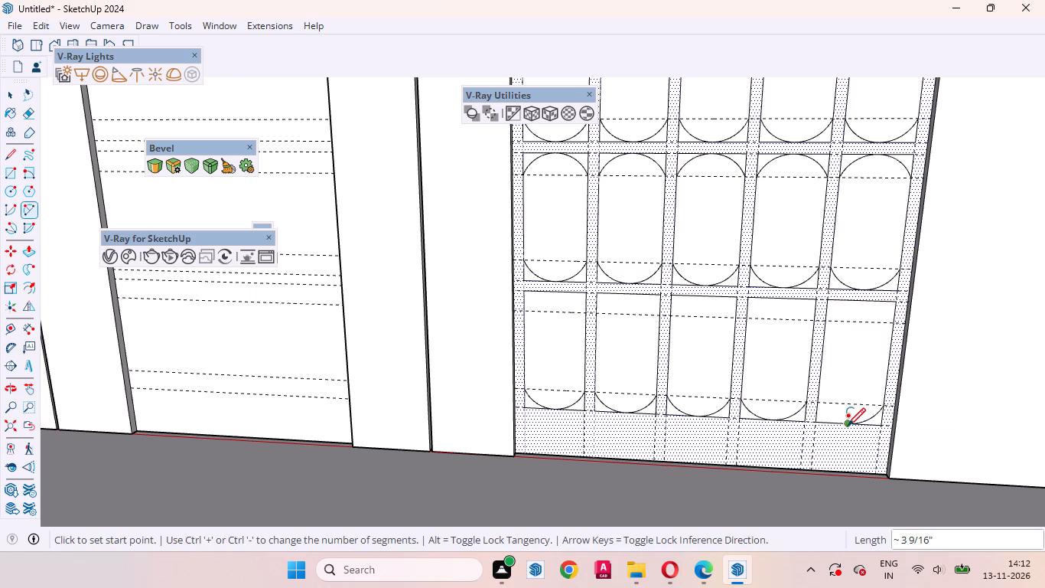
pyautogui.click(848, 426)
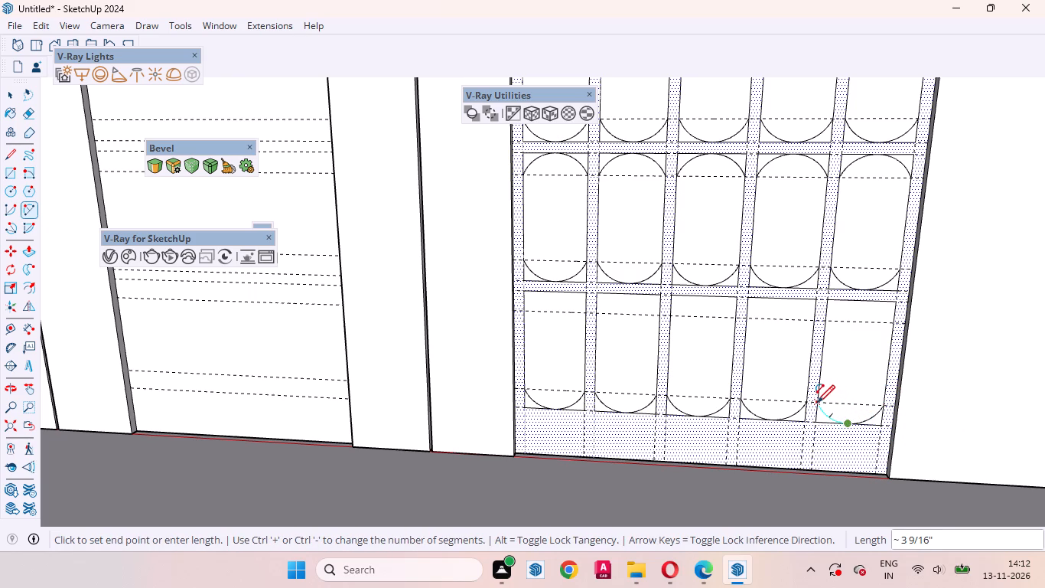
pyautogui.doubleClick(817, 403)
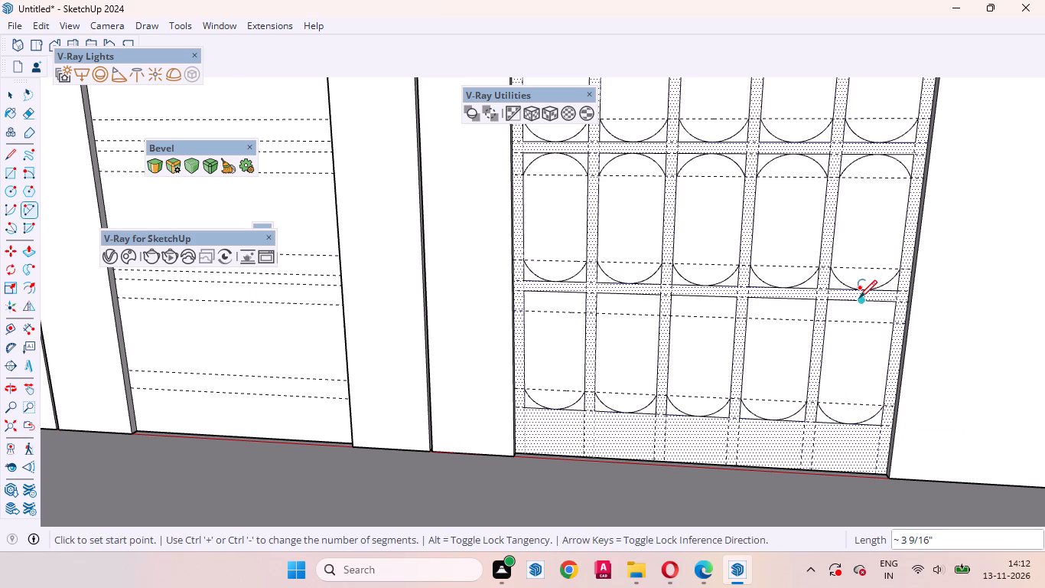
# Round the tops of the rightmost and fourth eighth-row rectangles with two tangent arcs each, about 3 5/8" long, from the top edge midpoints.
pyautogui.click(859, 298)
pyautogui.doubleClick(893, 322)
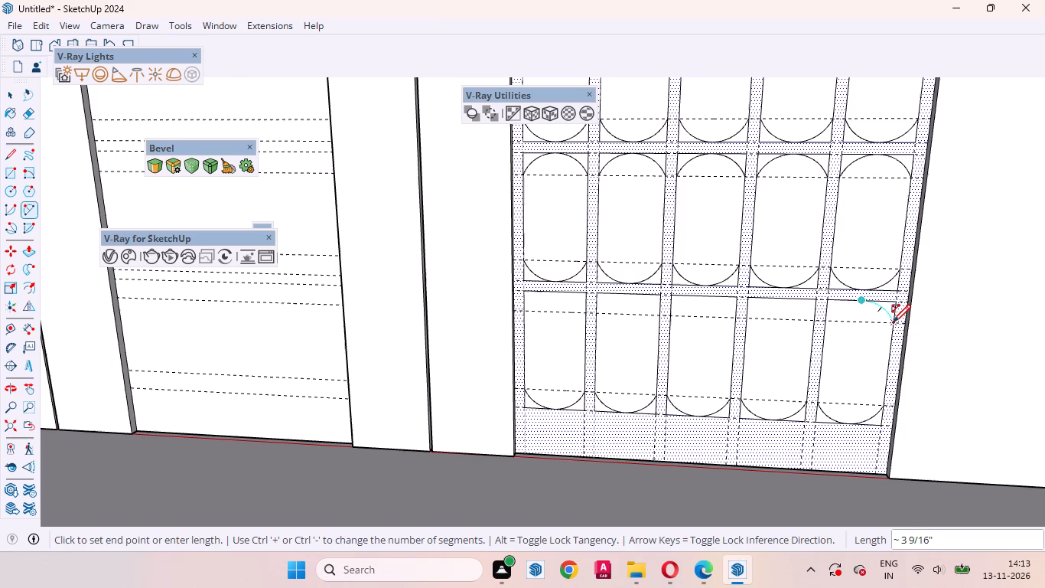
pyautogui.click(861, 302)
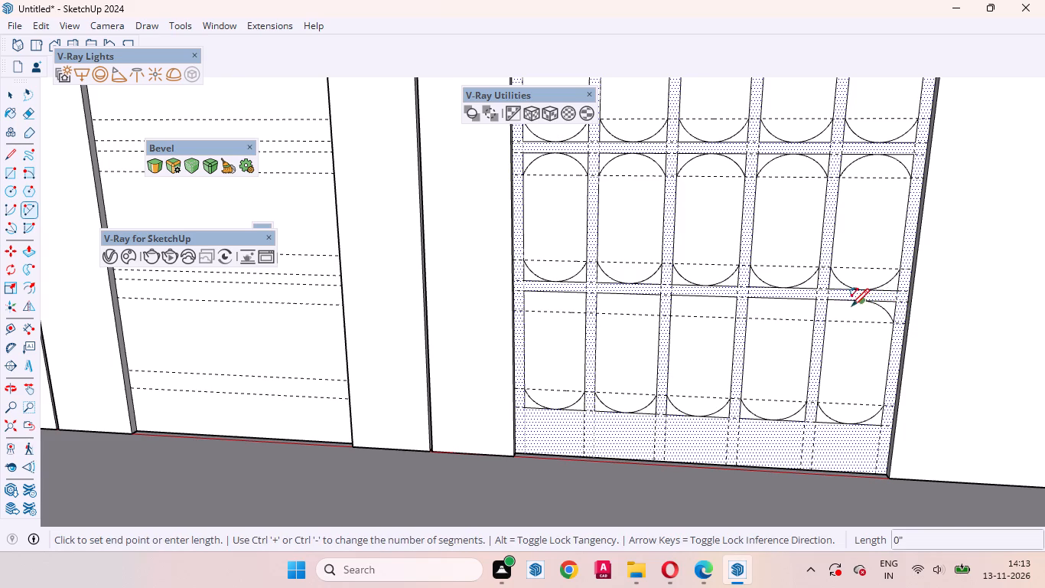
pyautogui.doubleClick(825, 318)
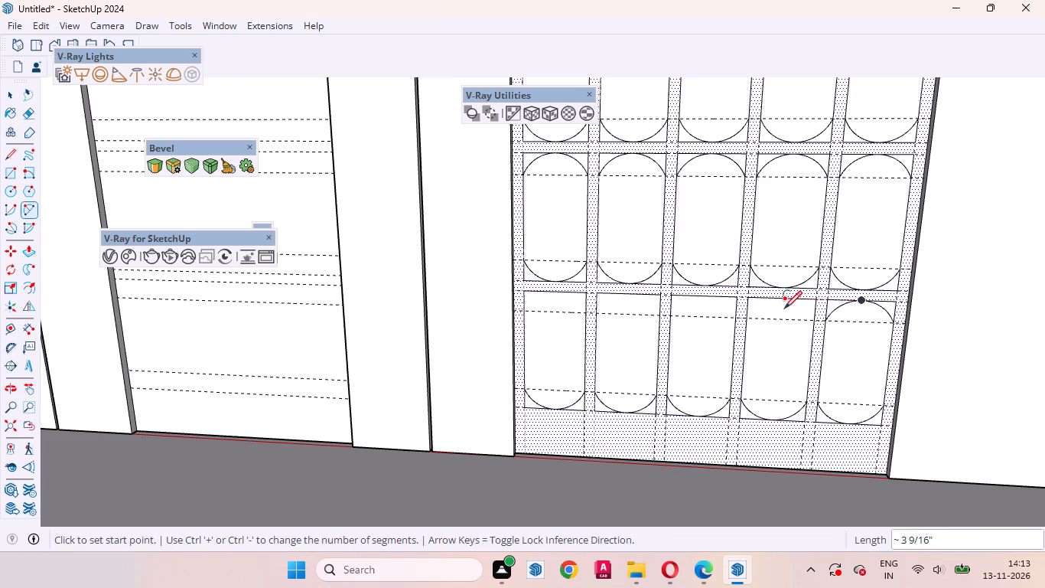
pyautogui.click(780, 301)
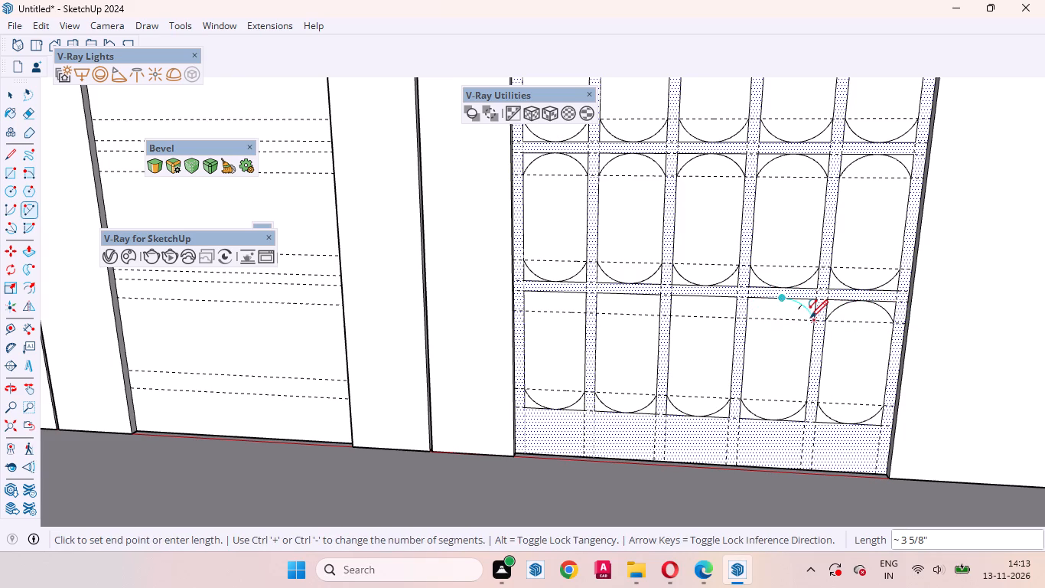
pyautogui.doubleClick(813, 322)
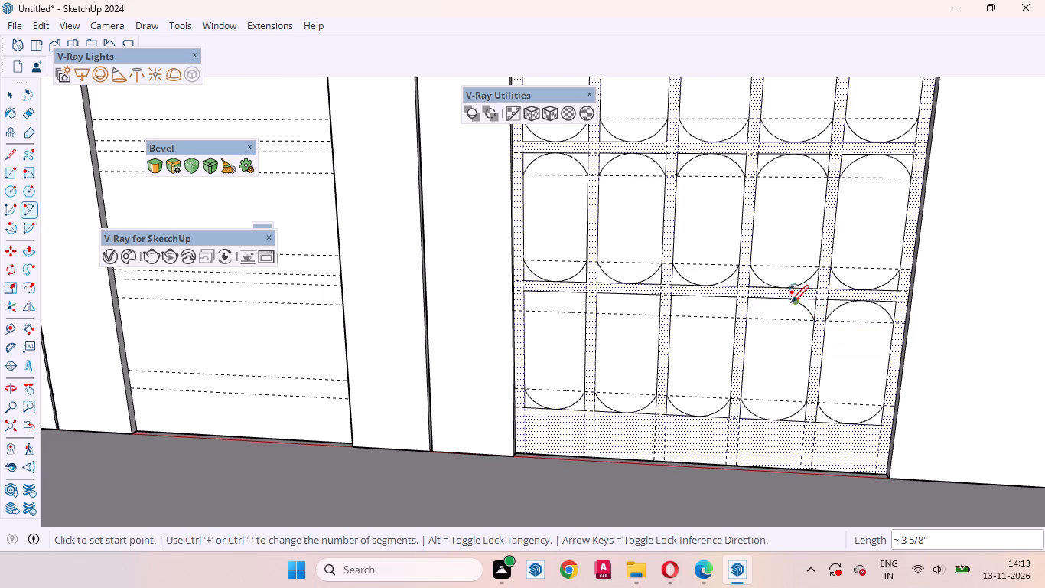
pyautogui.click(782, 299)
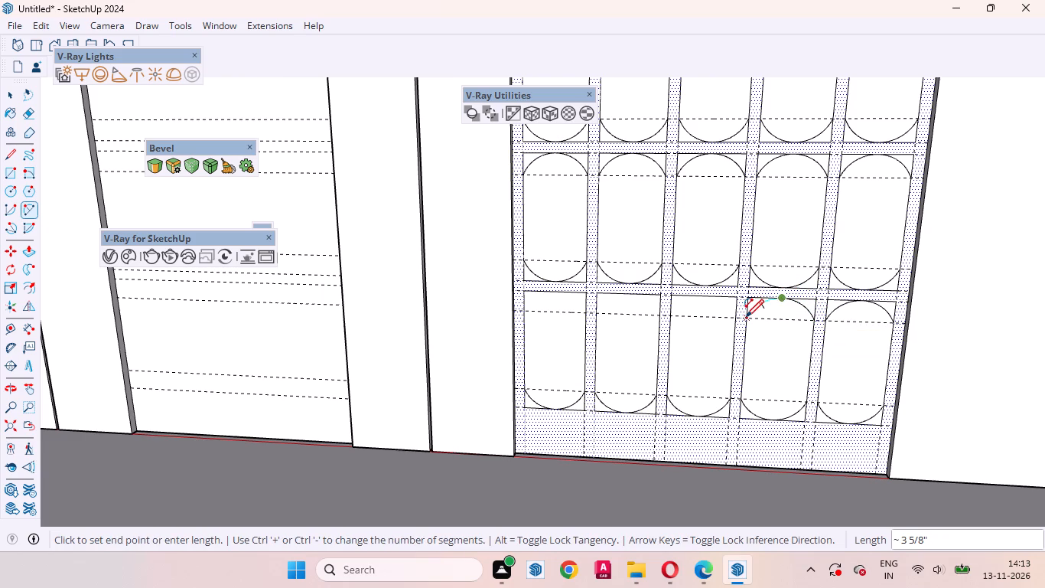
pyautogui.click(745, 318)
pyautogui.scroll(1, 757, 309)
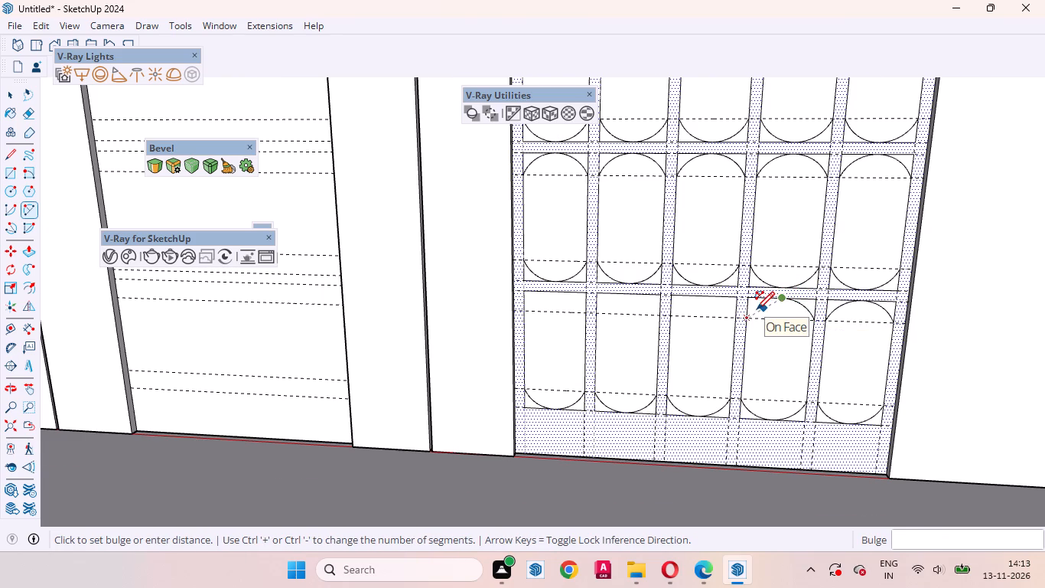
pyautogui.scroll(9, 757, 309)
pyautogui.doubleClick(748, 299)
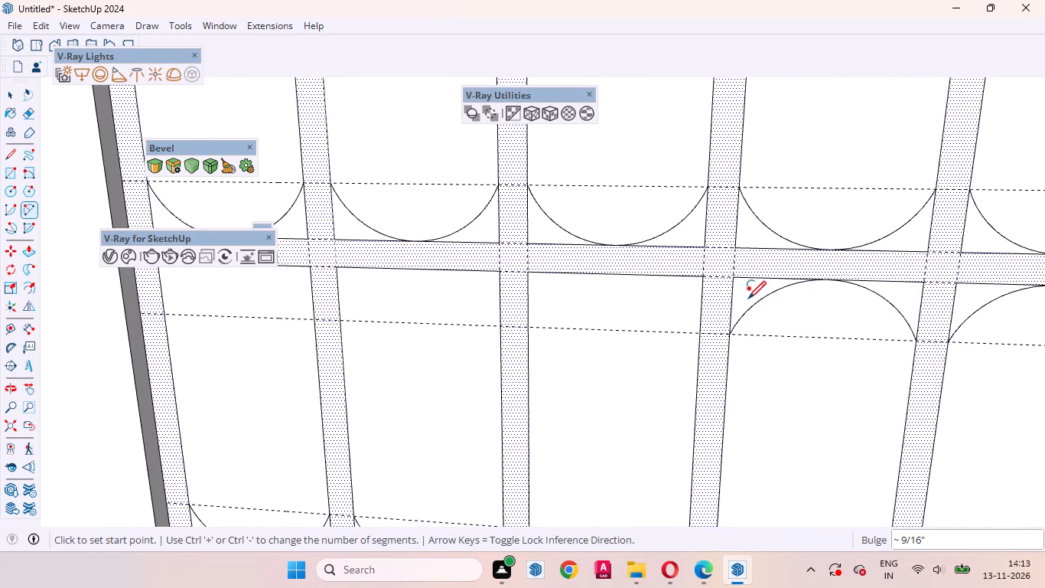
# Round the tops of the third, second and first eighth-row rectangles with two tangent arcs each, about 3 5/8" long, from the top edge midpoints.
pyautogui.scroll(-8, 804, 328)
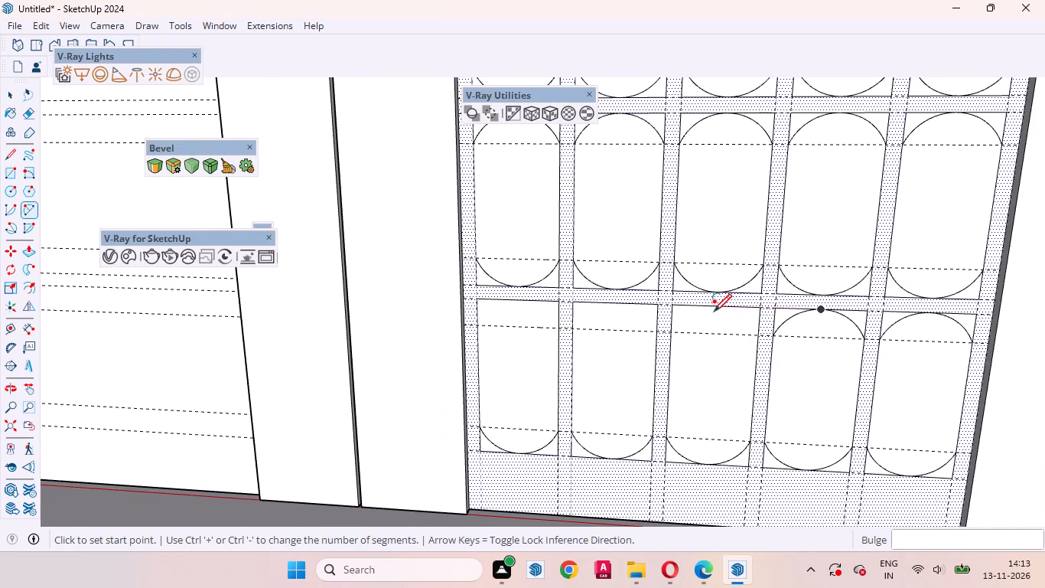
pyautogui.click(713, 303)
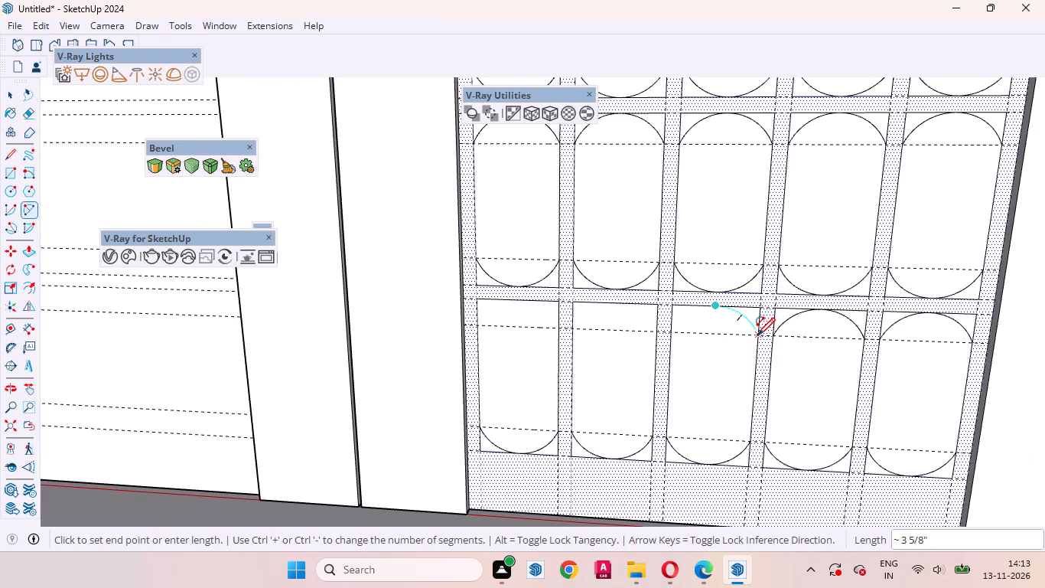
pyautogui.doubleClick(757, 335)
pyautogui.click(713, 309)
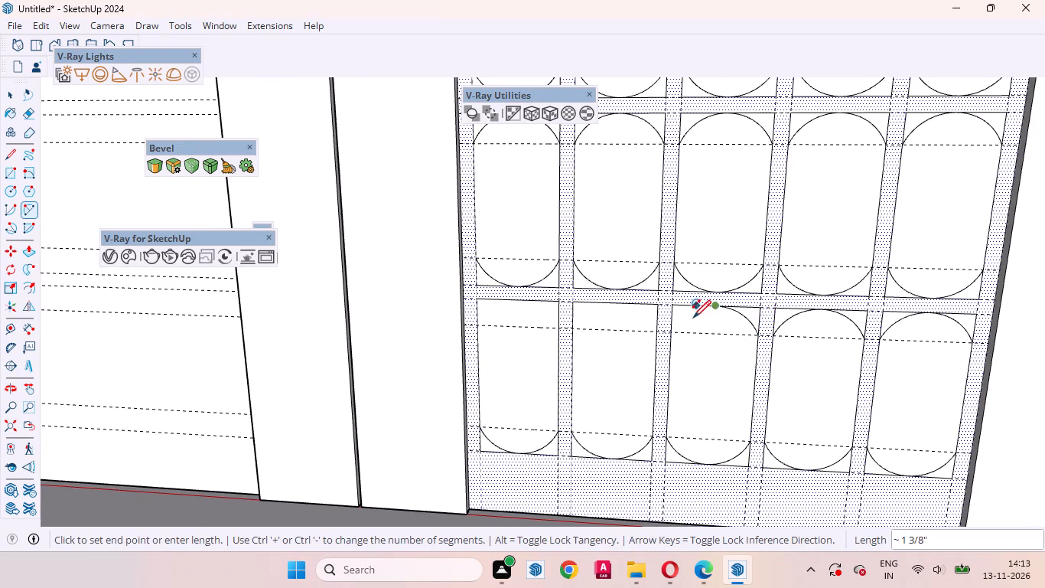
pyautogui.doubleClick(672, 329)
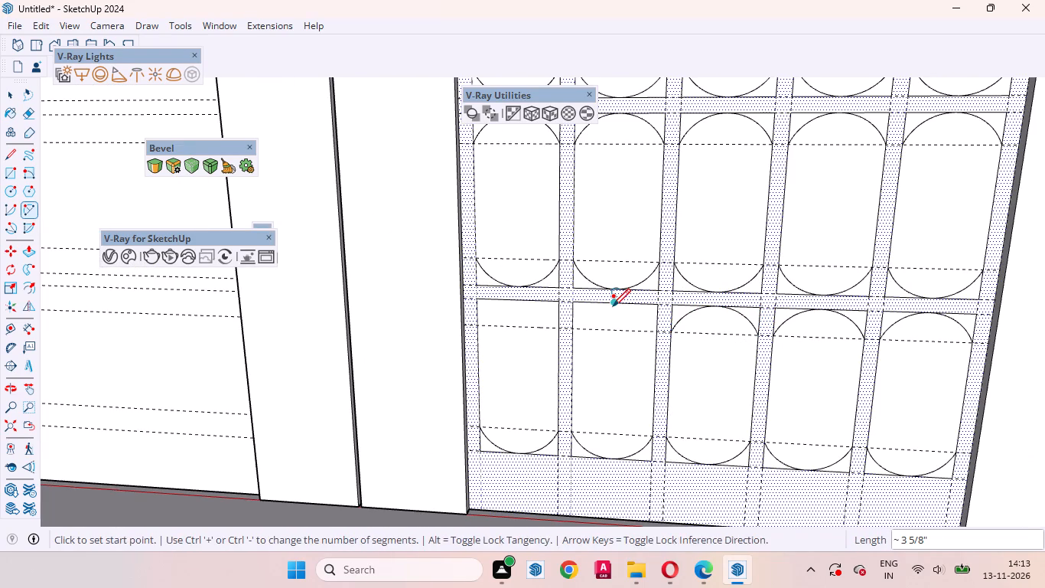
pyautogui.click(613, 306)
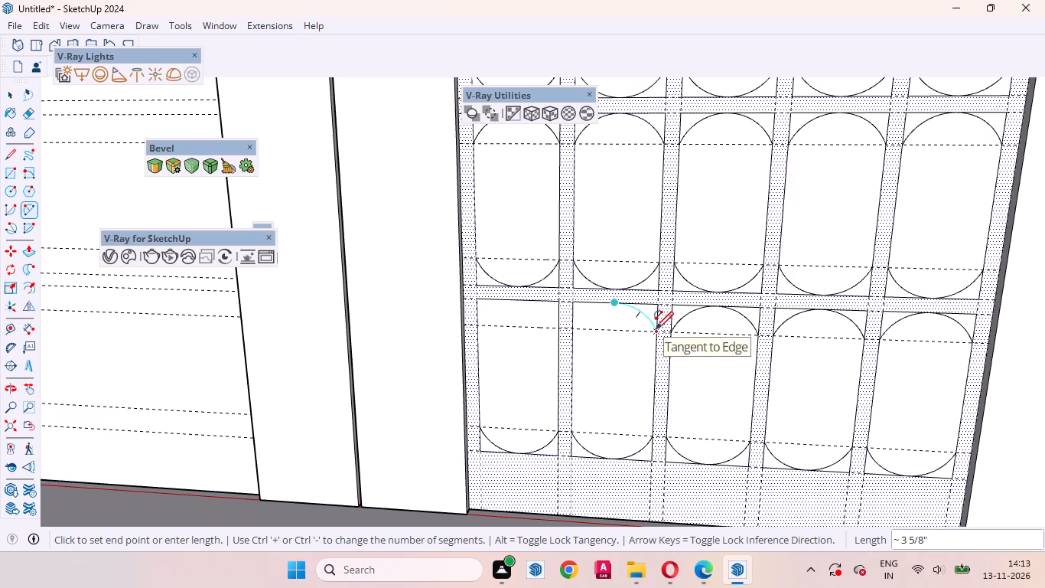
pyautogui.doubleClick(656, 334)
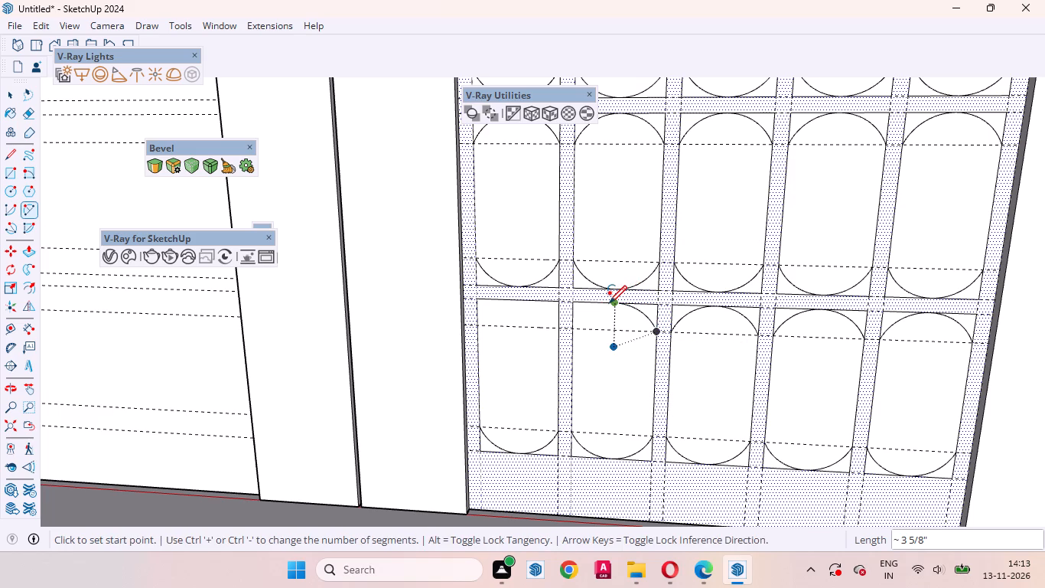
pyautogui.click(611, 303)
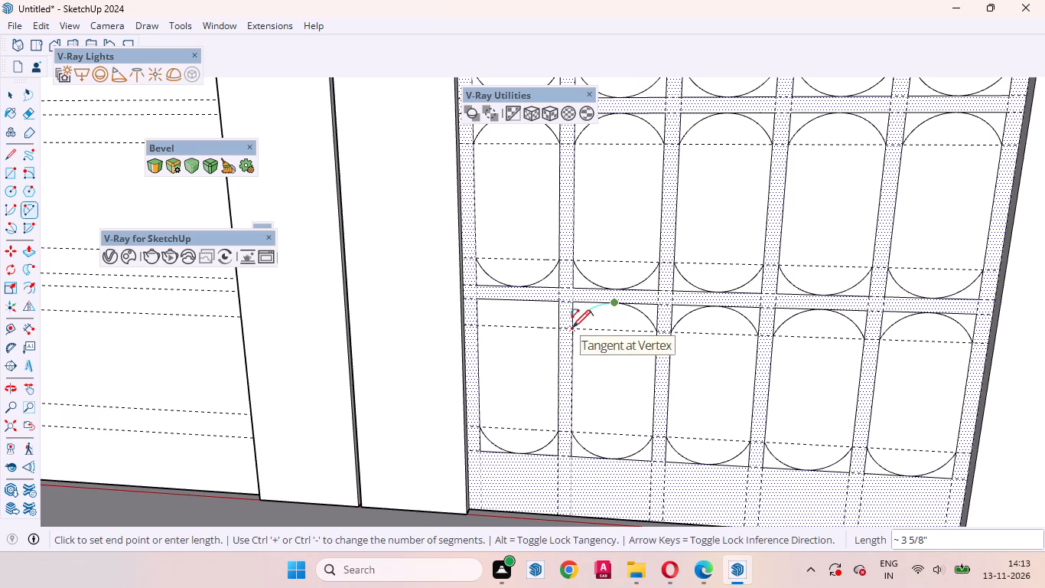
pyautogui.doubleClick(572, 330)
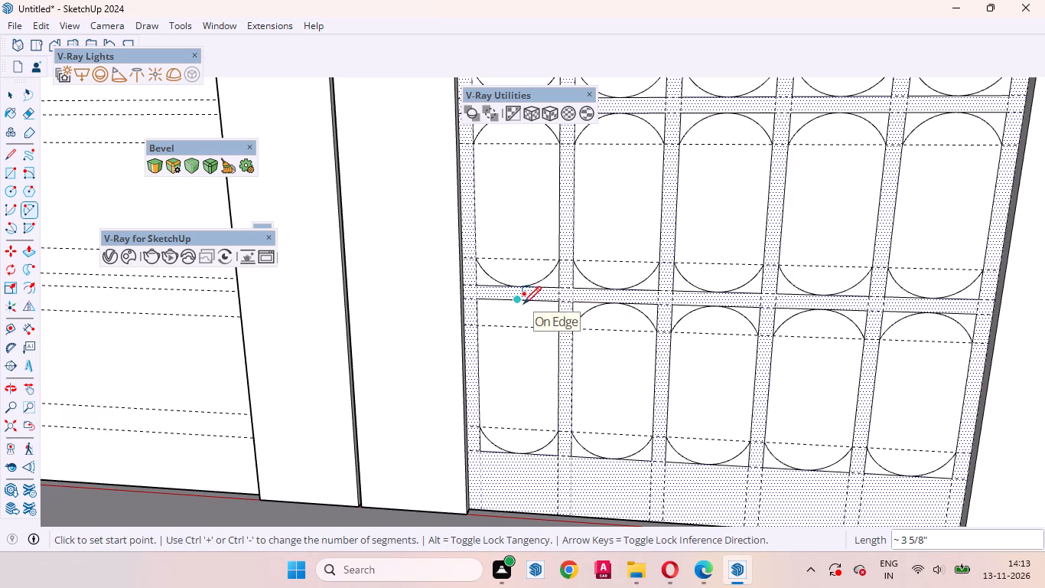
pyautogui.click(518, 303)
pyautogui.doubleClick(558, 331)
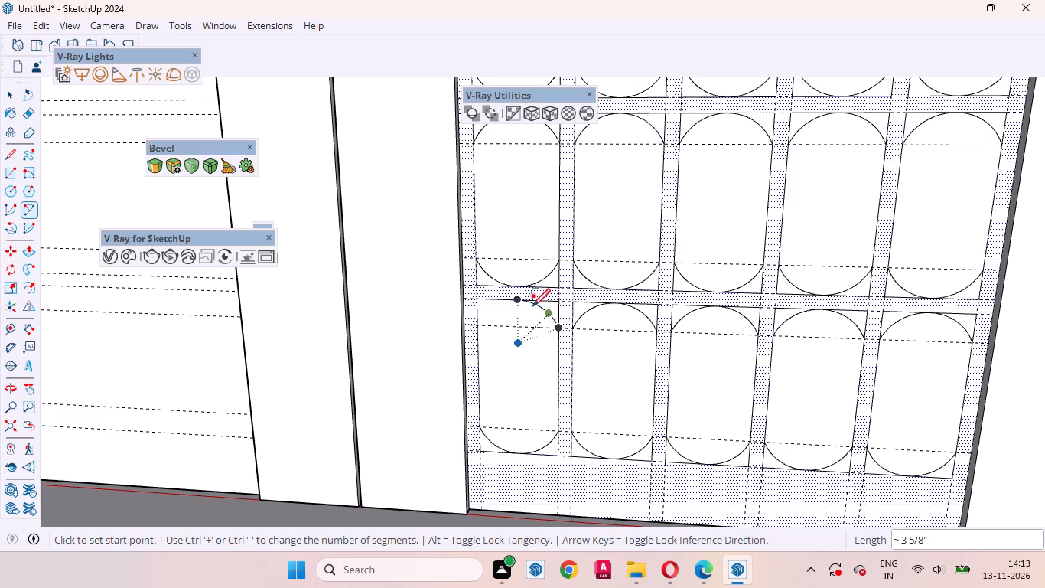
pyautogui.click(516, 299)
pyautogui.doubleClick(477, 323)
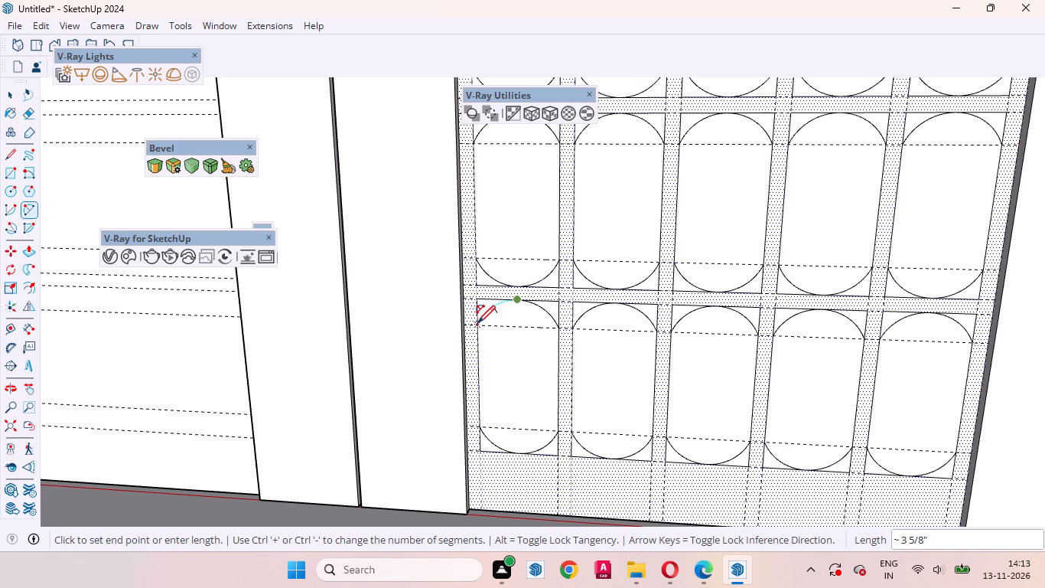
pyautogui.click(13, 95)
# Place a horizontal guide 1" below the bottom edge of the eighth-row rectangles.
pyautogui.scroll(-7, 275, 326)
pyautogui.moveTo(694, 390); pyautogui.dragTo(519, 318, button='middle')
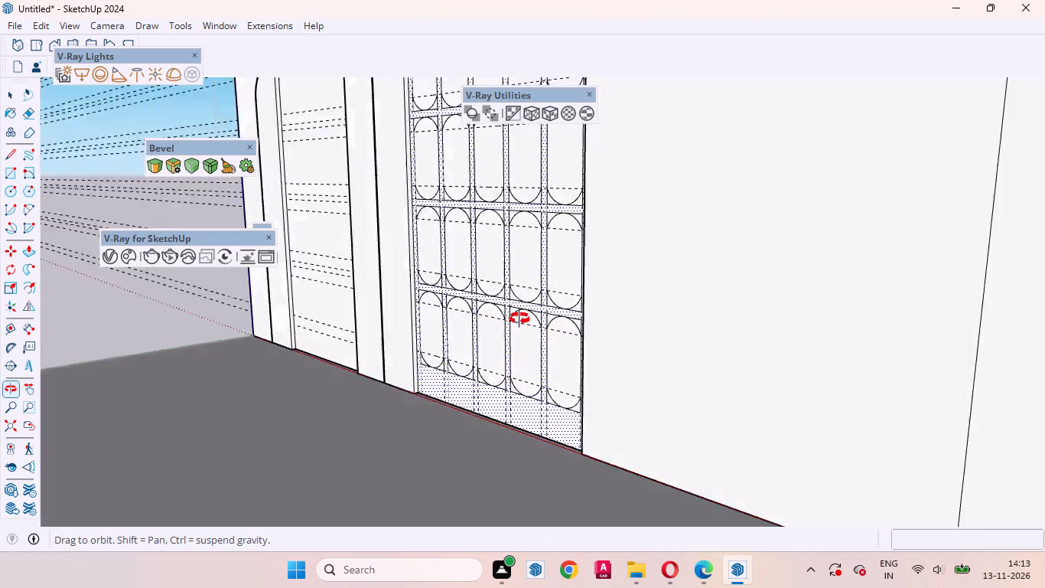
pyautogui.moveTo(519, 318); pyautogui.dragTo(522, 309, button='middle')
pyautogui.scroll(12, 522, 327)
pyautogui.press('t')
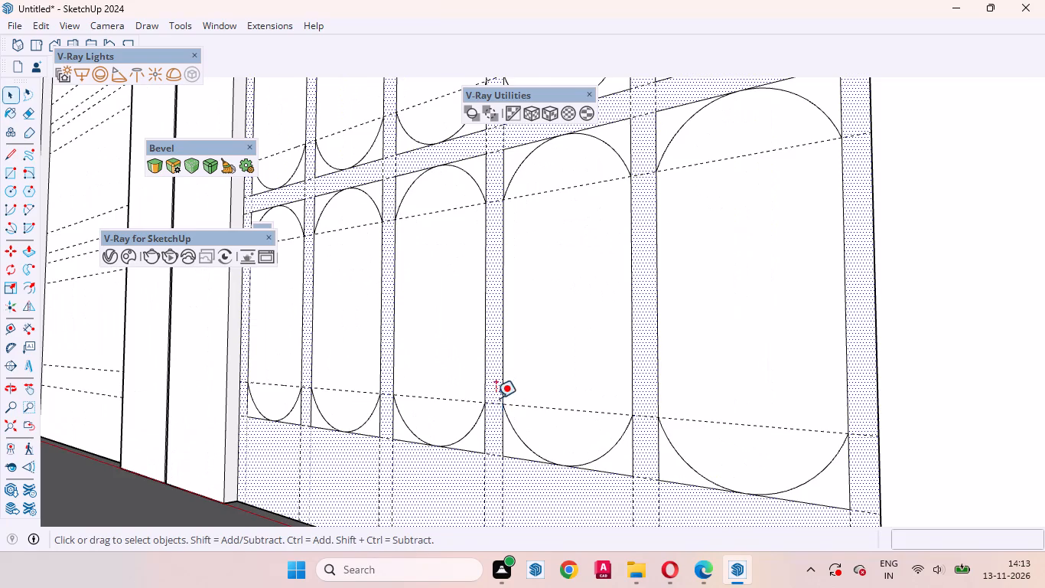
pyautogui.scroll(4, 490, 449)
pyautogui.click(468, 453)
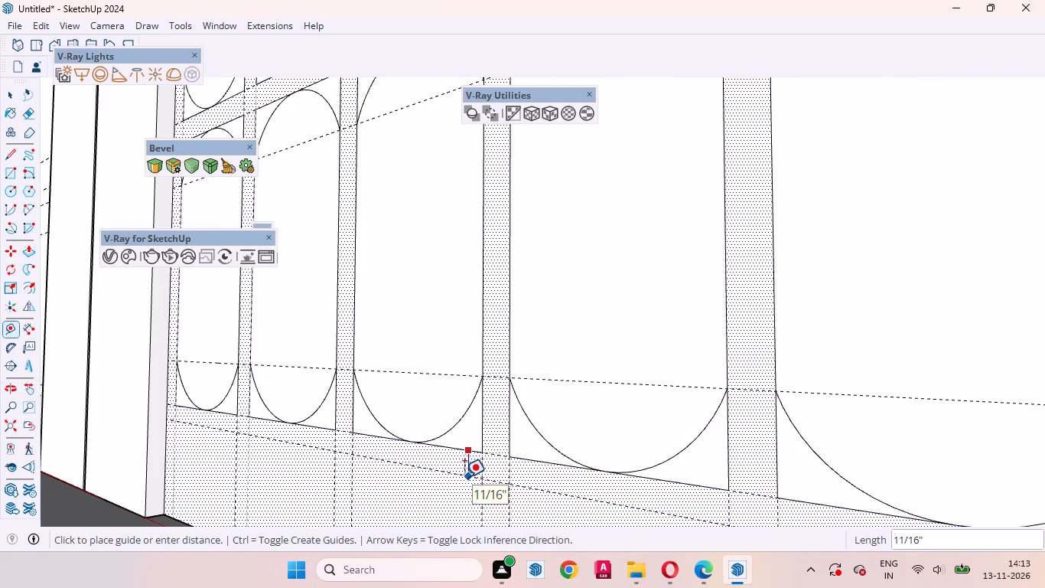
pyautogui.press('1')
pyautogui.press('Return')
pyautogui.scroll(-6, 486, 341)
pyautogui.press('space')
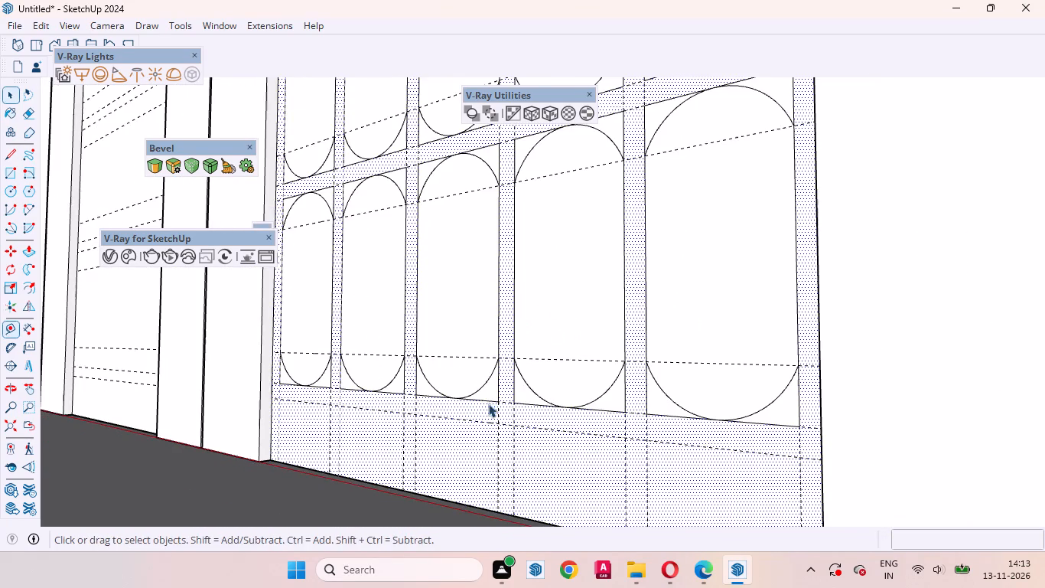
# Draw the ninth row of five rectangles, about 6" by 4" each, between the vertical guides from the lowest horizontal guide to the floor.
pyautogui.moveTo(418, 420); pyautogui.dragTo(626, 456, button='middle')
pyautogui.scroll(-8, 664, 413)
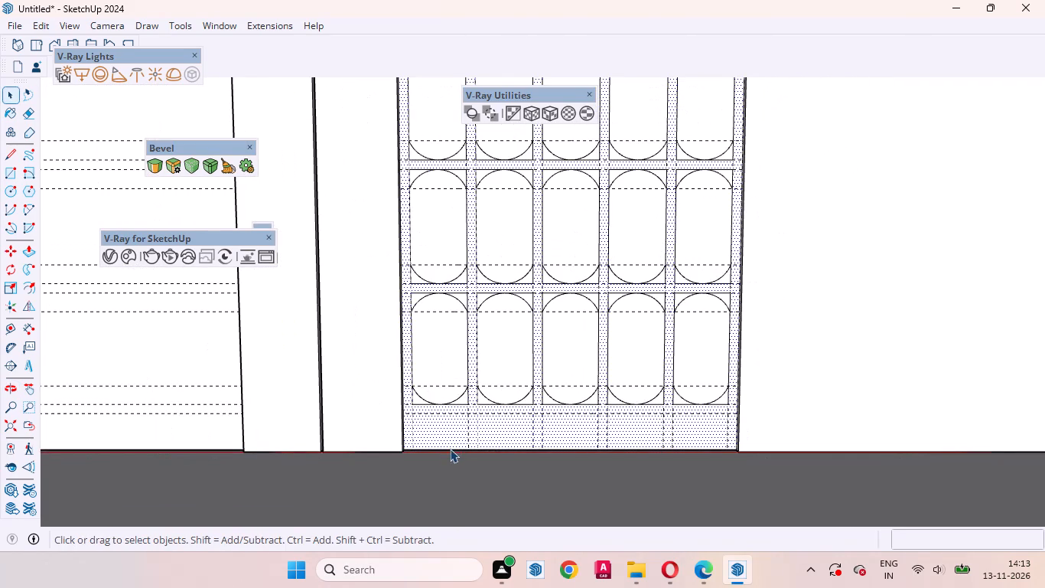
pyautogui.press('r')
pyautogui.scroll(3, 408, 451)
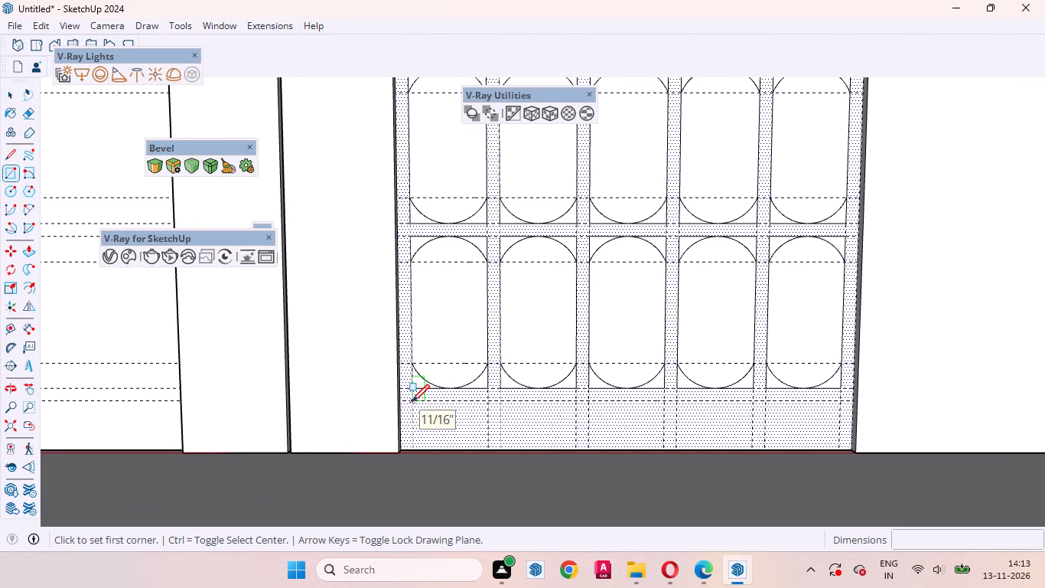
pyautogui.click(412, 402)
pyautogui.click(488, 450)
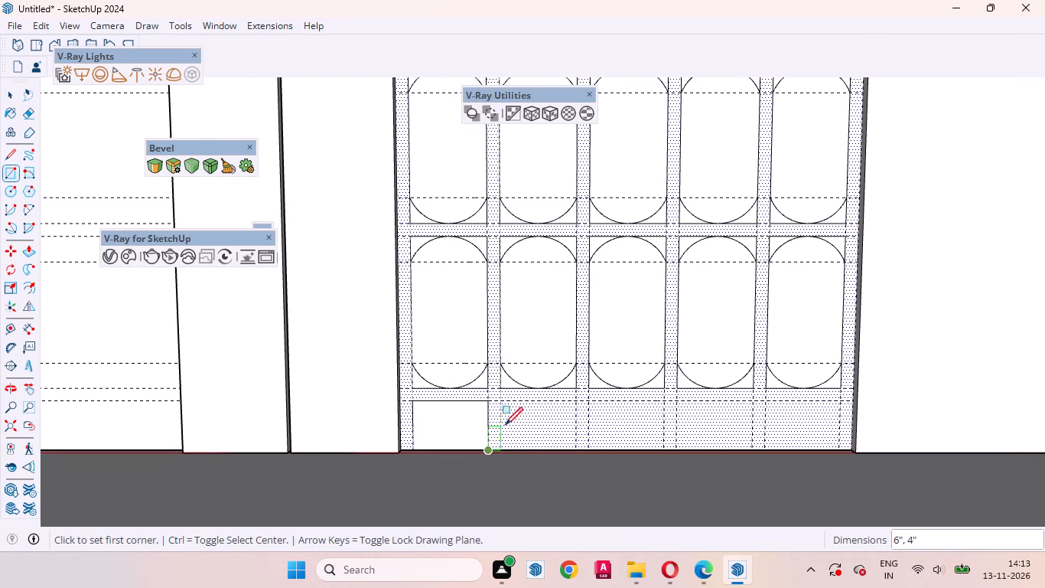
pyautogui.click(503, 401)
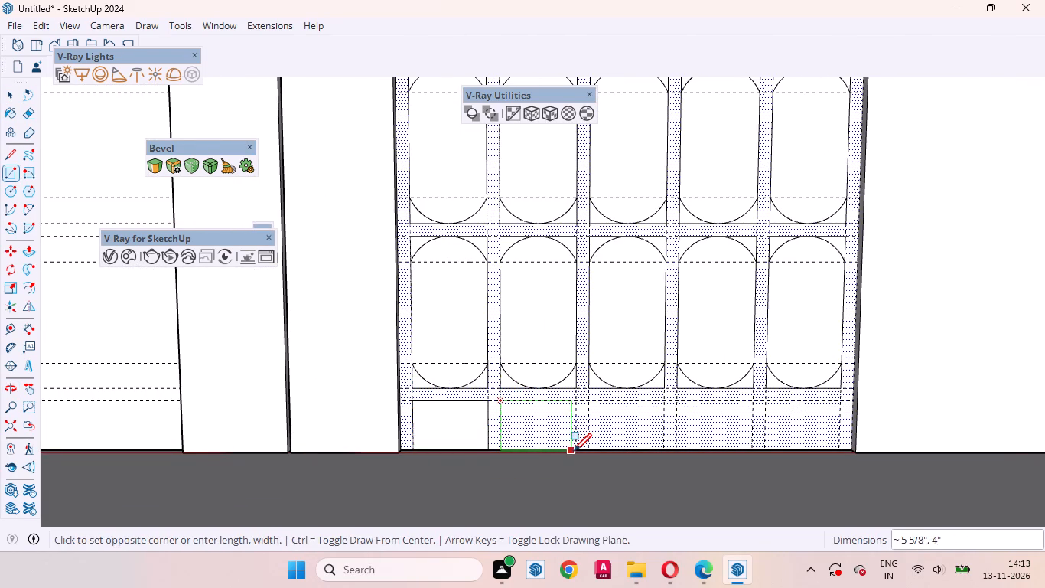
pyautogui.click(575, 449)
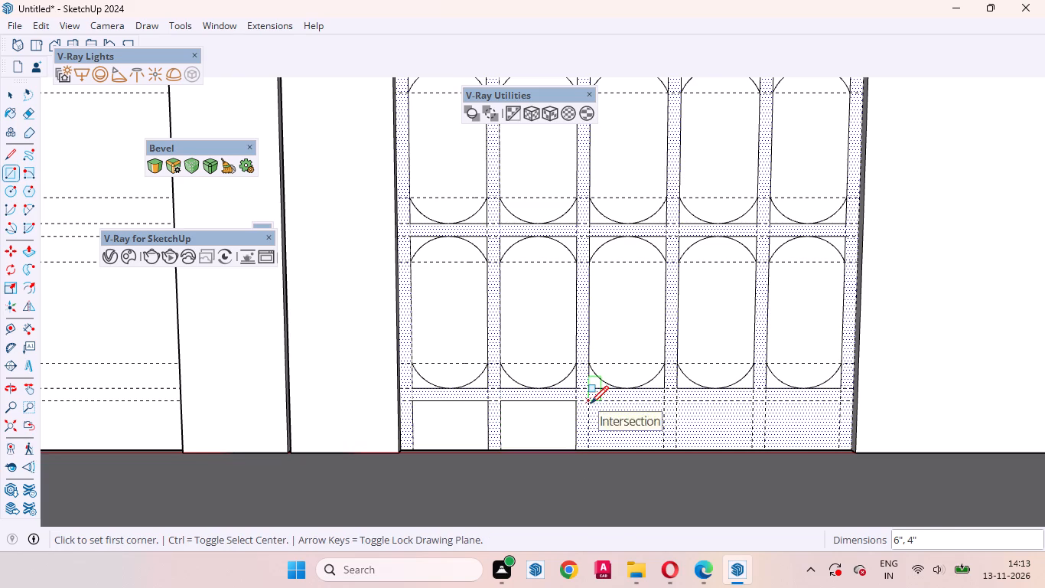
pyautogui.click(591, 403)
pyautogui.click(663, 449)
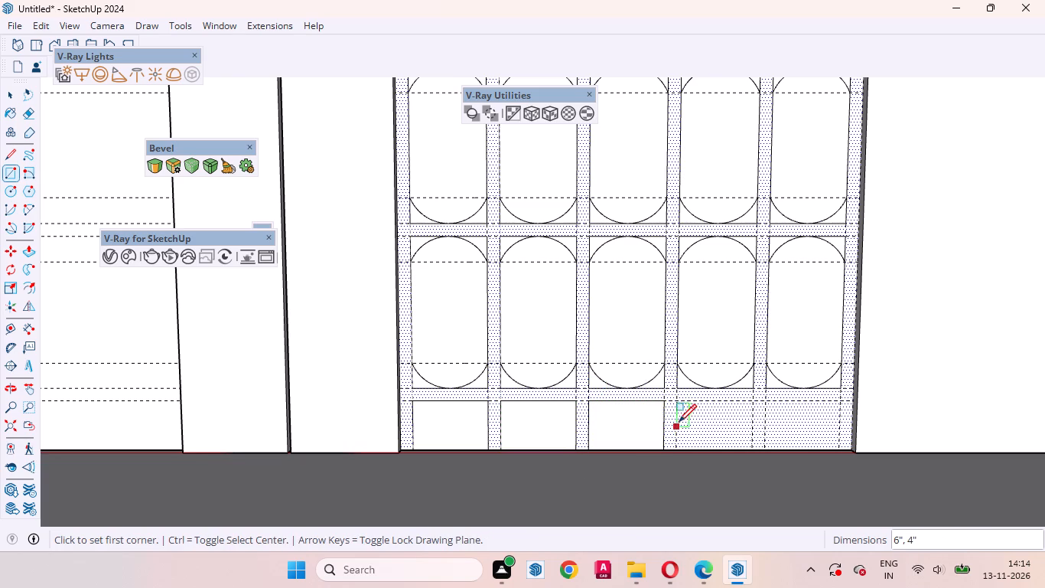
pyautogui.click(679, 403)
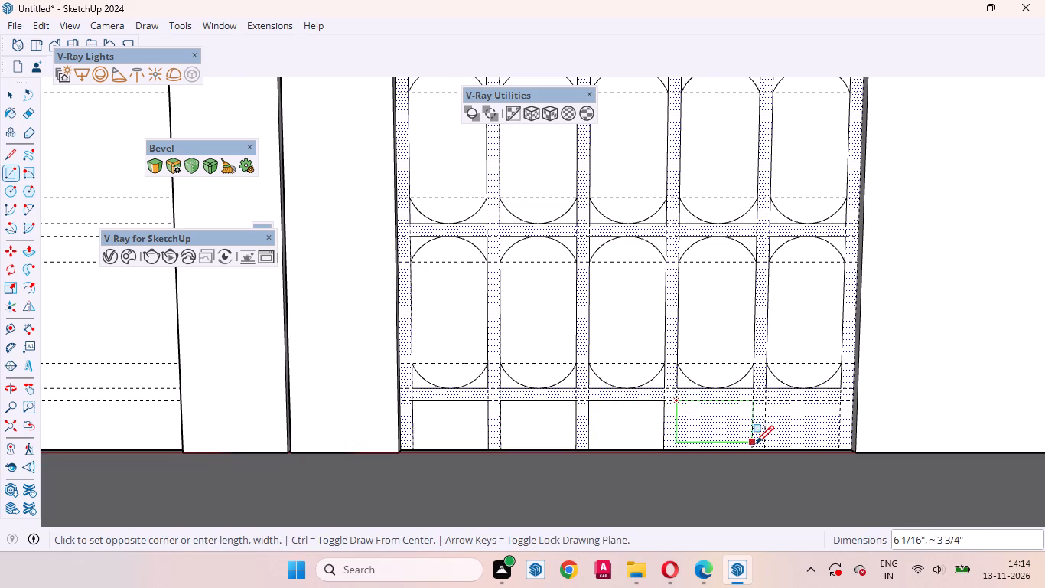
pyautogui.click(754, 446)
pyautogui.click(769, 400)
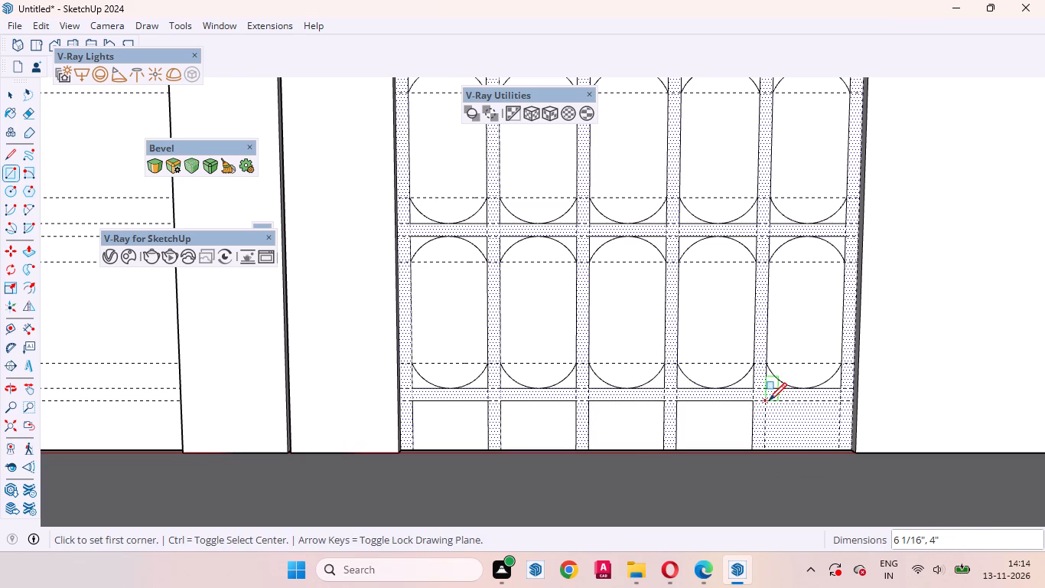
pyautogui.click(840, 447)
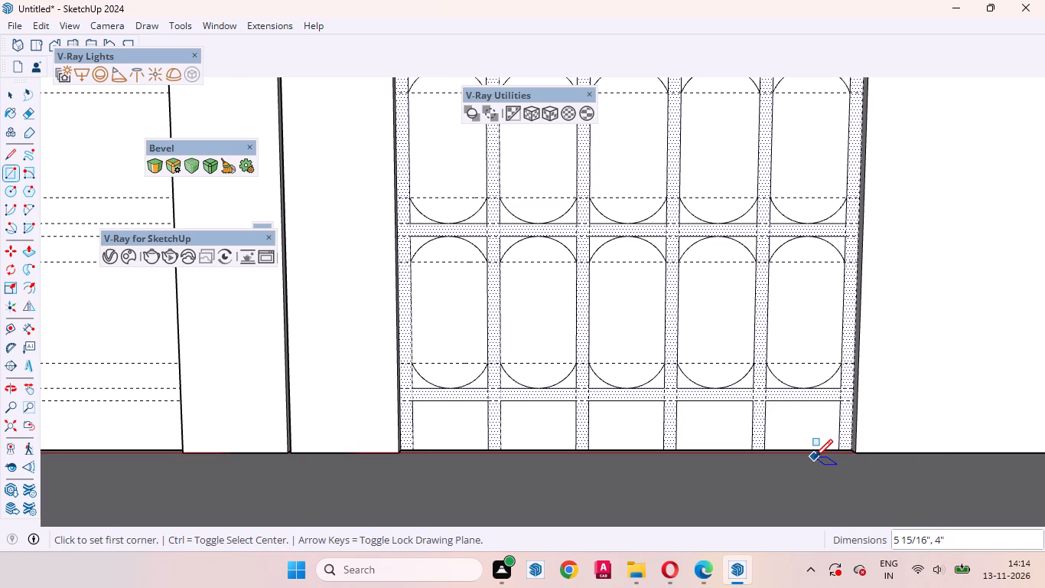
pyautogui.press('space')
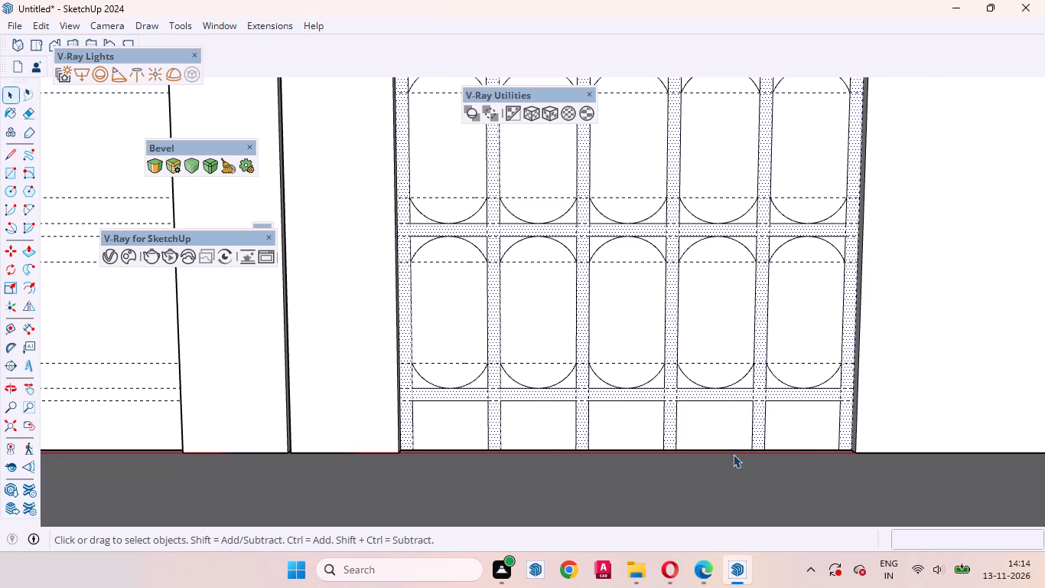
# Place a horizontal guide 2" below the top edge of the ninth-row rectangles.
pyautogui.press('t')
pyautogui.scroll(7, 477, 424)
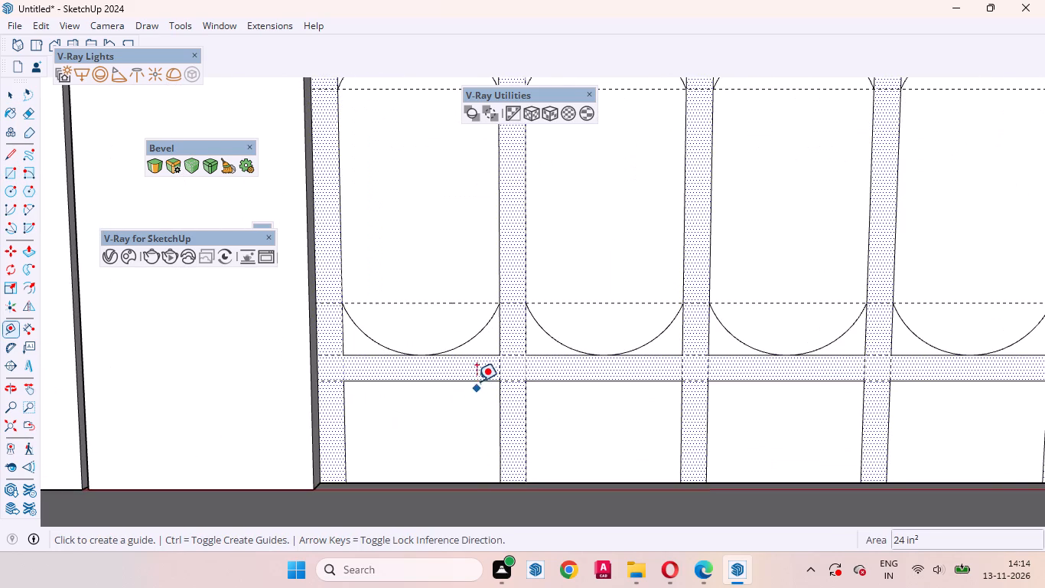
pyautogui.click(477, 381)
pyautogui.press('2')
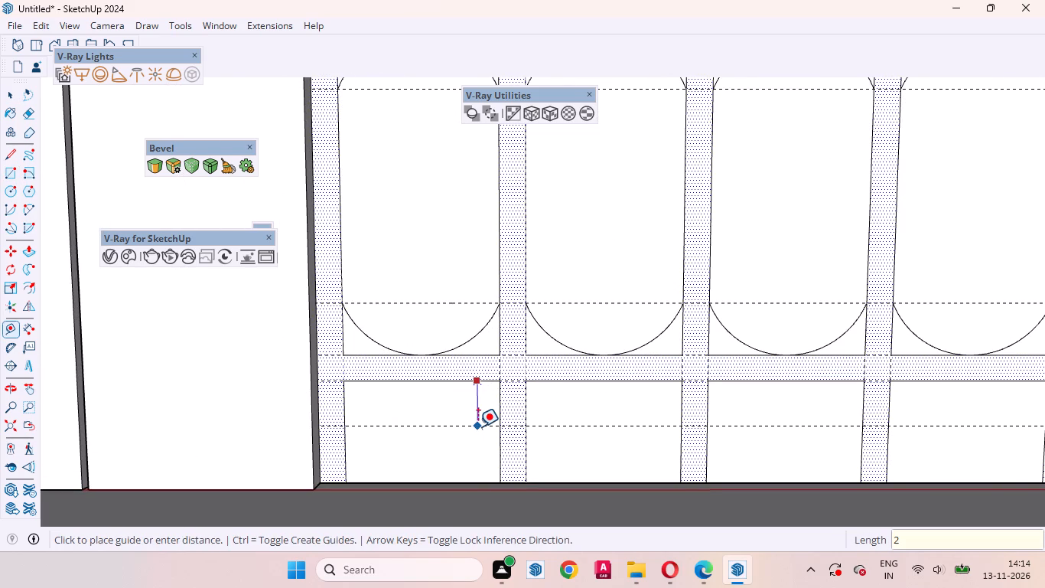
pyautogui.press('Return')
pyautogui.press('space')
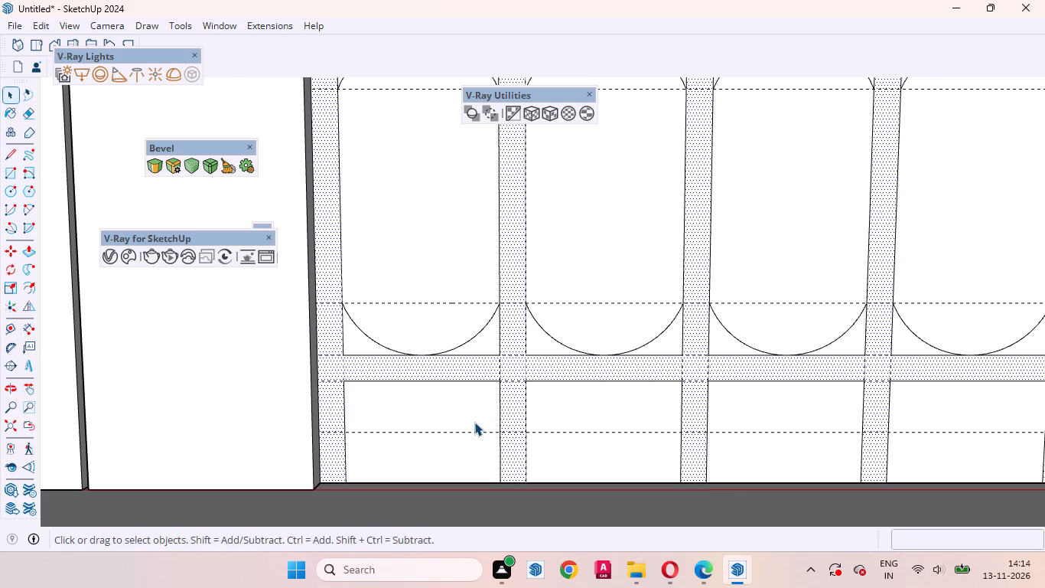
# Round the tops of the first and second ninth-row rectangles with two tangent arcs each, about 3 5/8" long, from the top edge midpoints.
pyautogui.press('a')
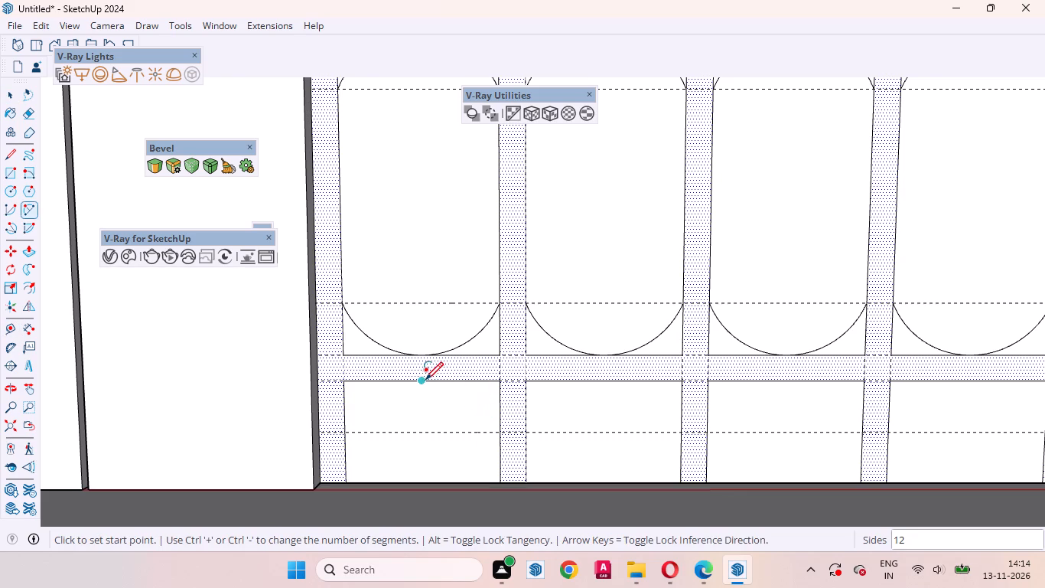
pyautogui.click(425, 377)
pyautogui.doubleClick(503, 433)
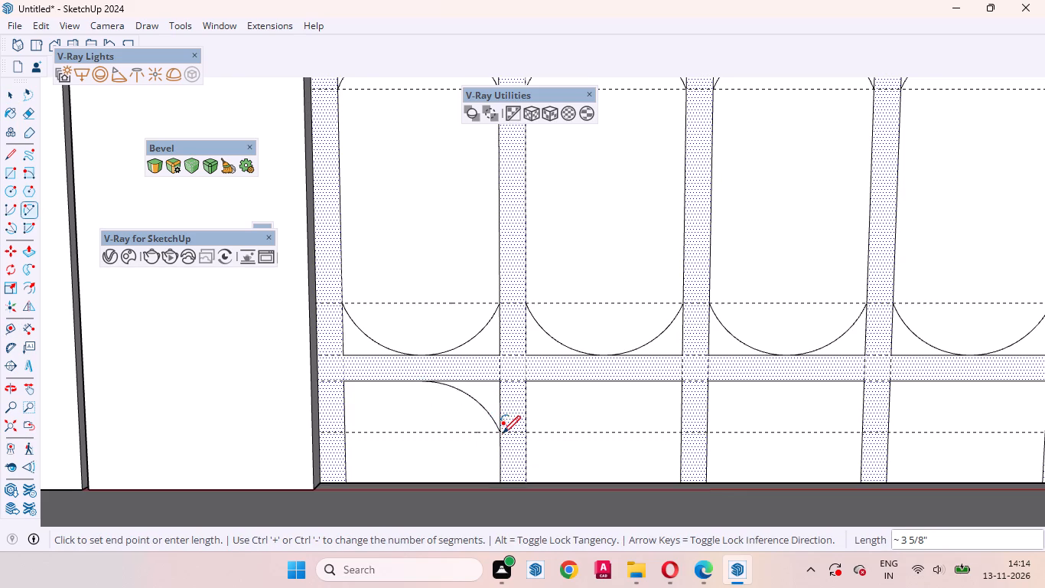
pyautogui.click(423, 381)
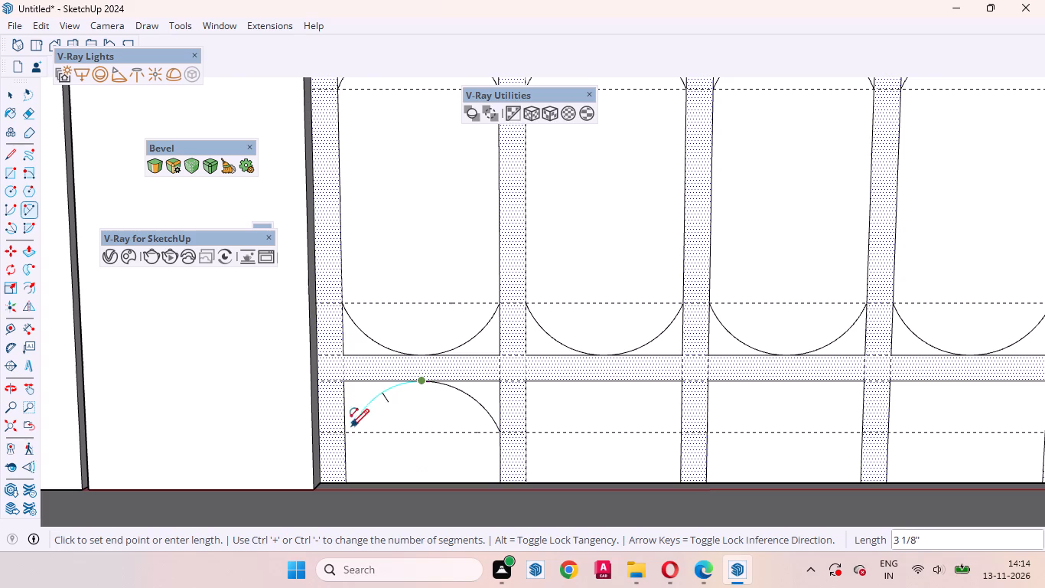
pyautogui.tripleClick(348, 430)
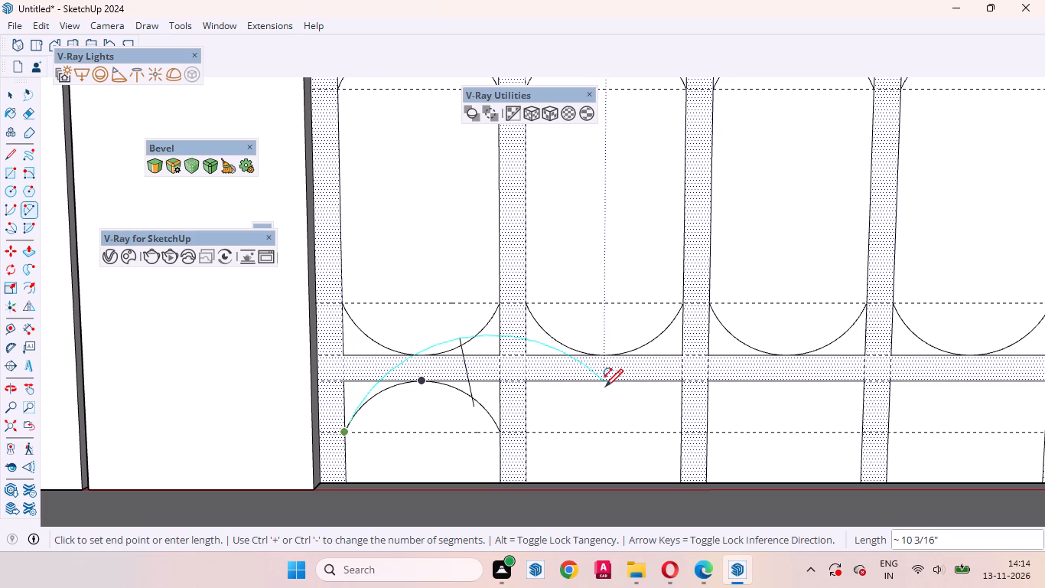
pyautogui.press('space')
pyautogui.press('a')
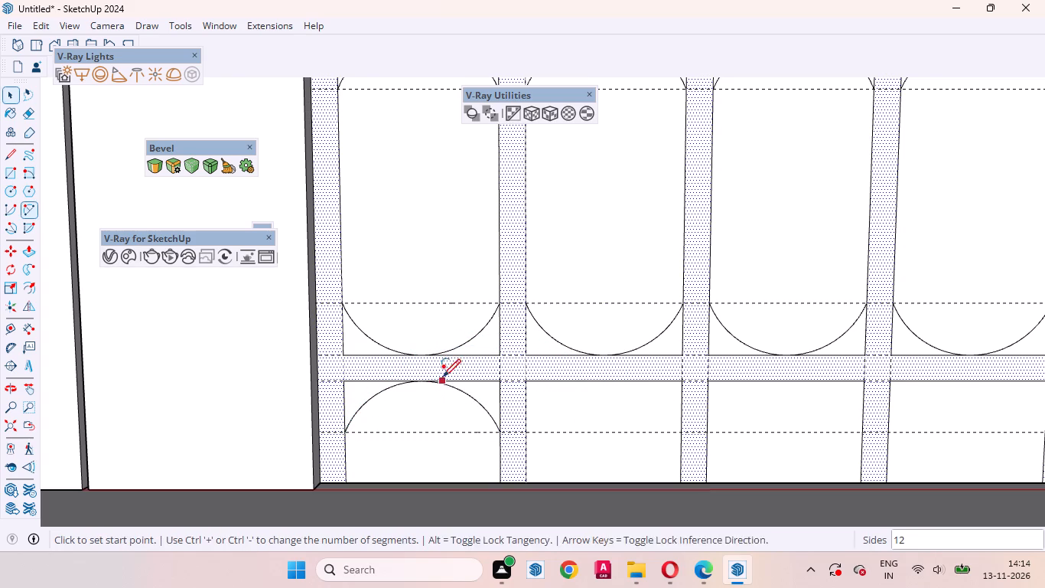
pyautogui.click(604, 384)
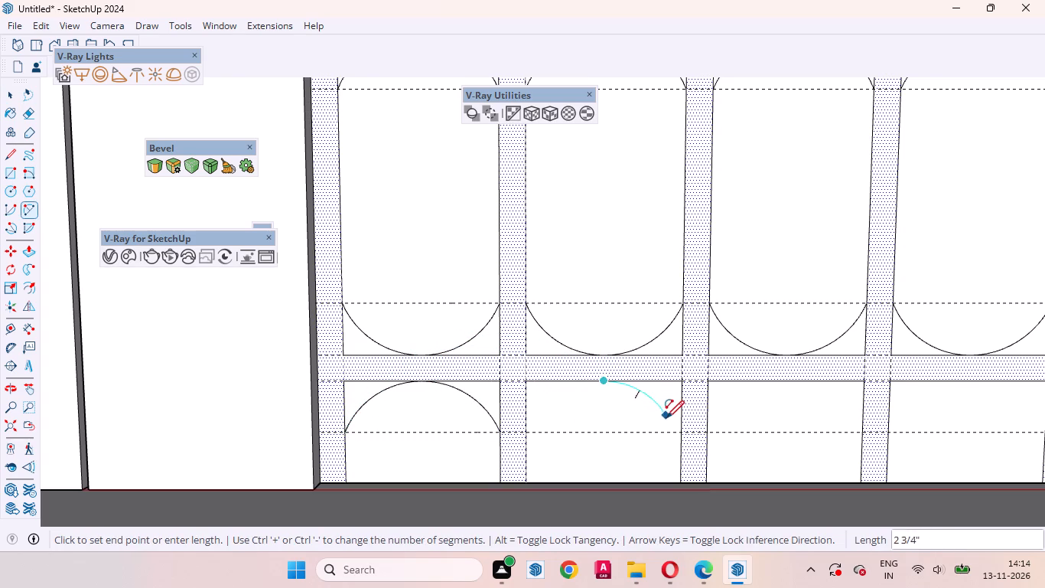
pyautogui.doubleClick(679, 433)
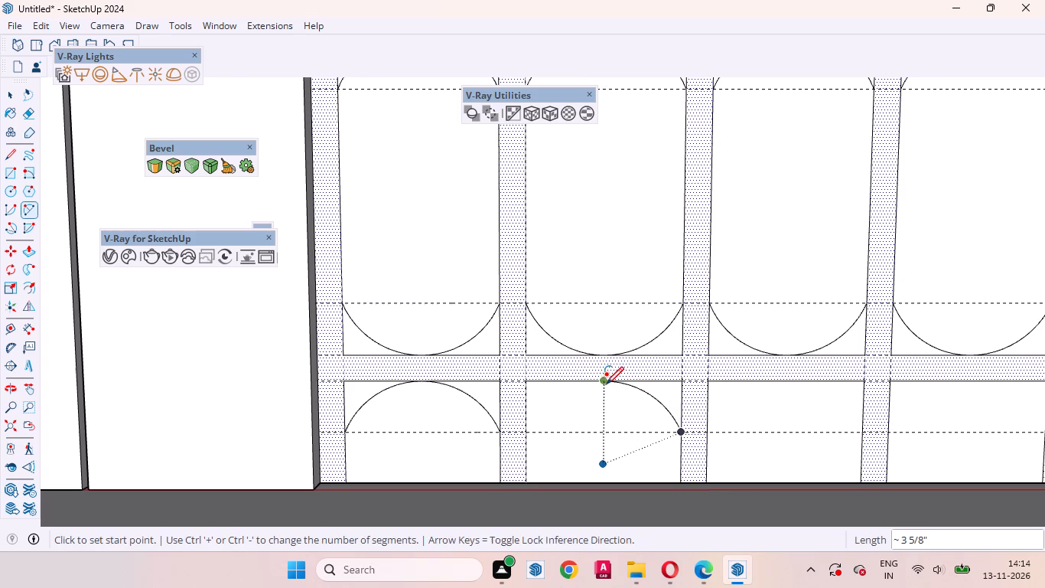
pyautogui.click(604, 380)
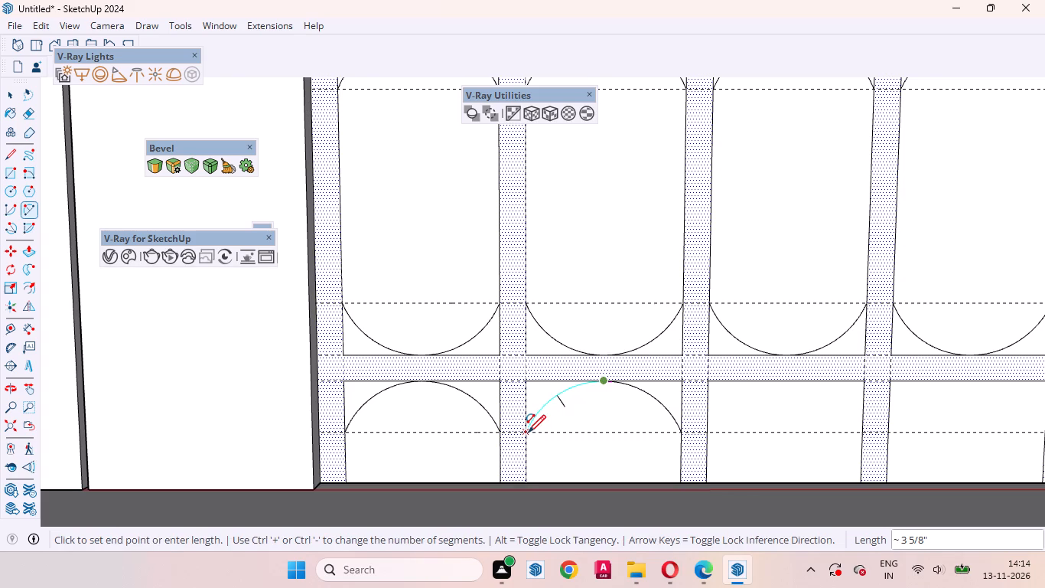
pyautogui.doubleClick(527, 433)
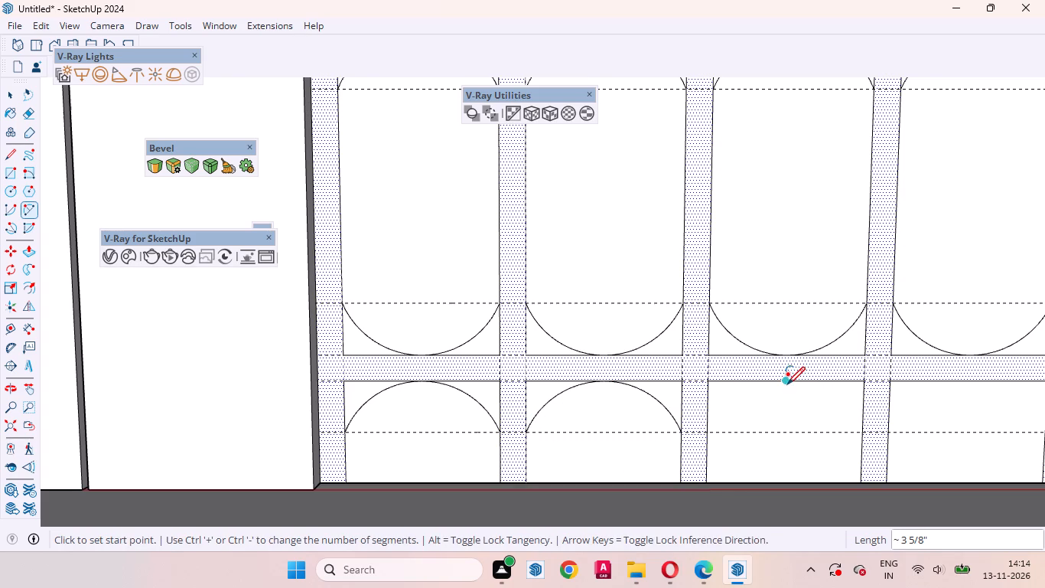
# Round the tops of the third and fourth ninth-row rectangles with two tangent arcs each, about 3 5/8" long, from the top edge midpoints.
pyautogui.click(787, 382)
pyautogui.doubleClick(859, 435)
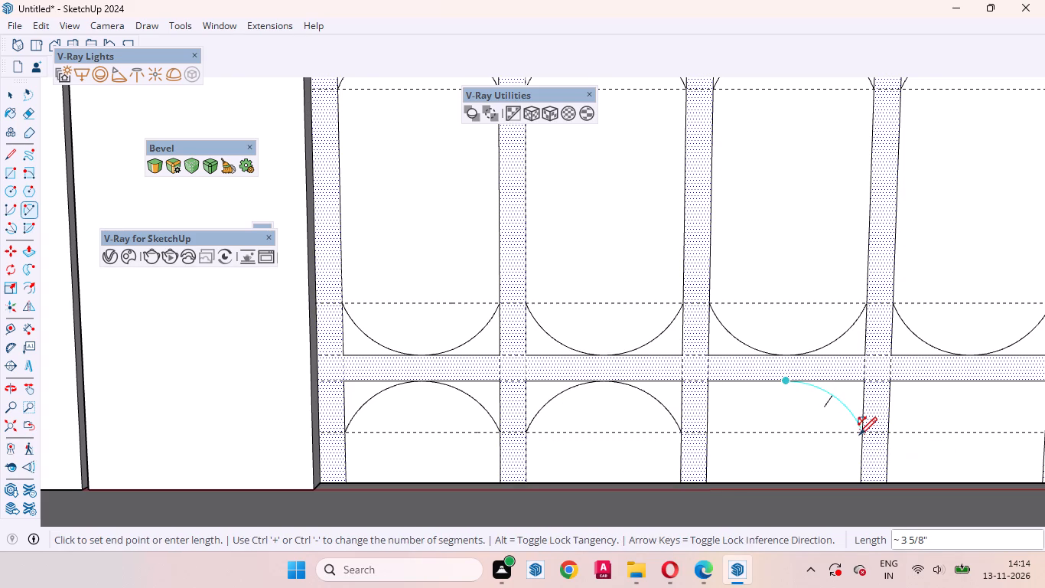
pyautogui.click(785, 382)
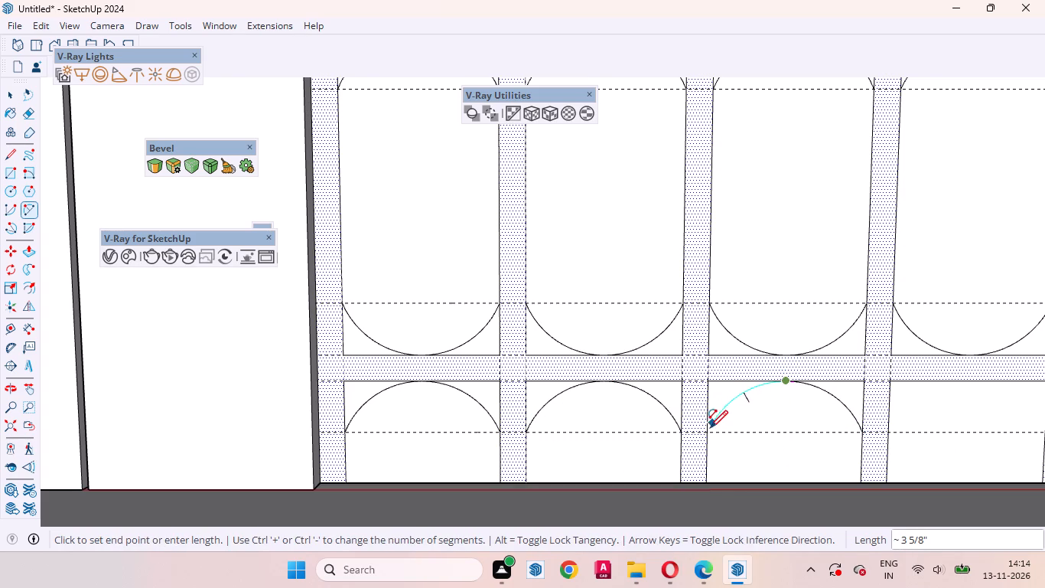
pyautogui.doubleClick(709, 433)
pyautogui.scroll(-11, 526, 366)
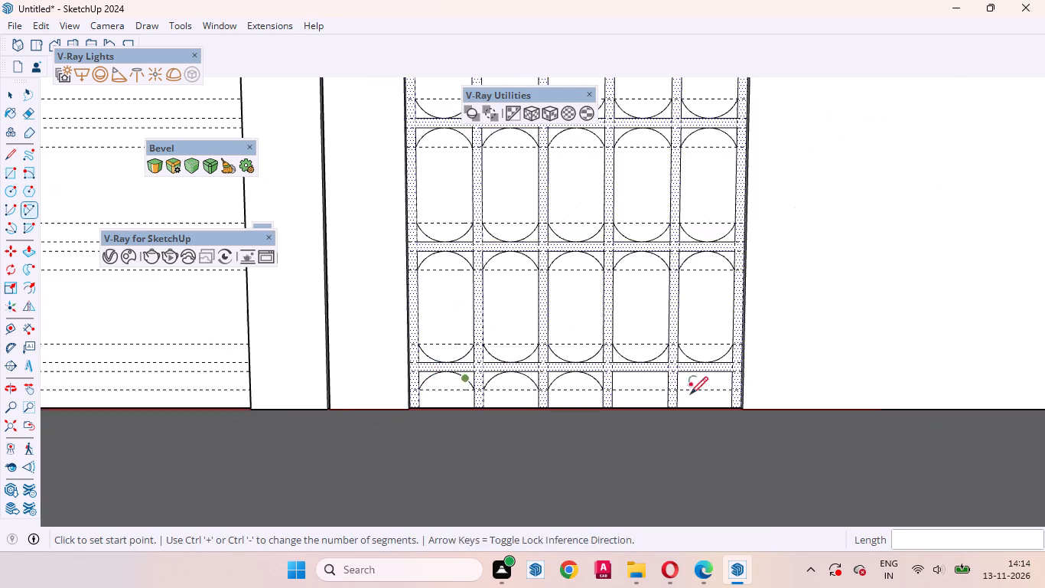
pyautogui.scroll(10, 728, 397)
pyautogui.click(581, 346)
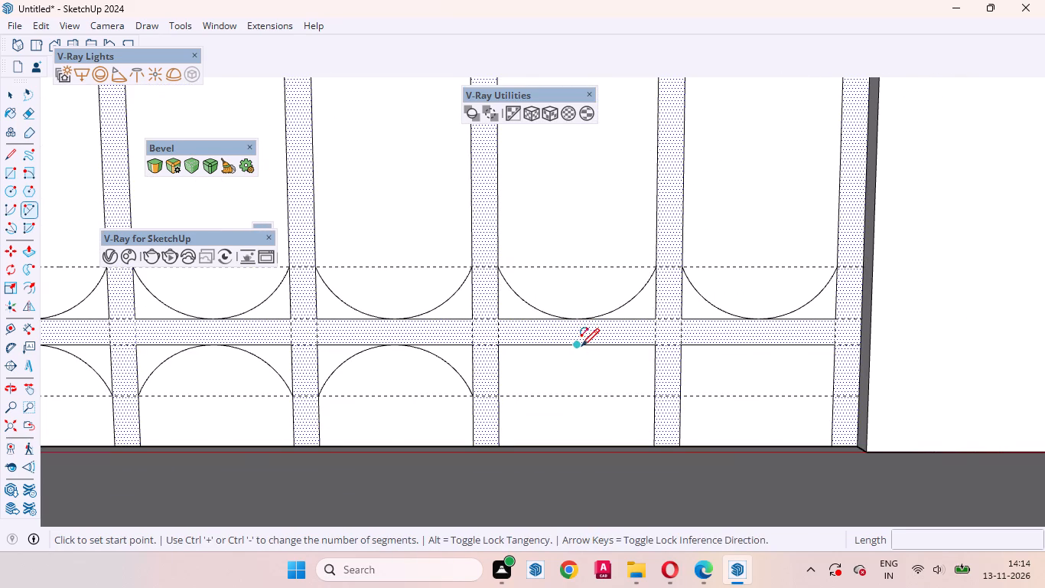
pyautogui.doubleClick(656, 396)
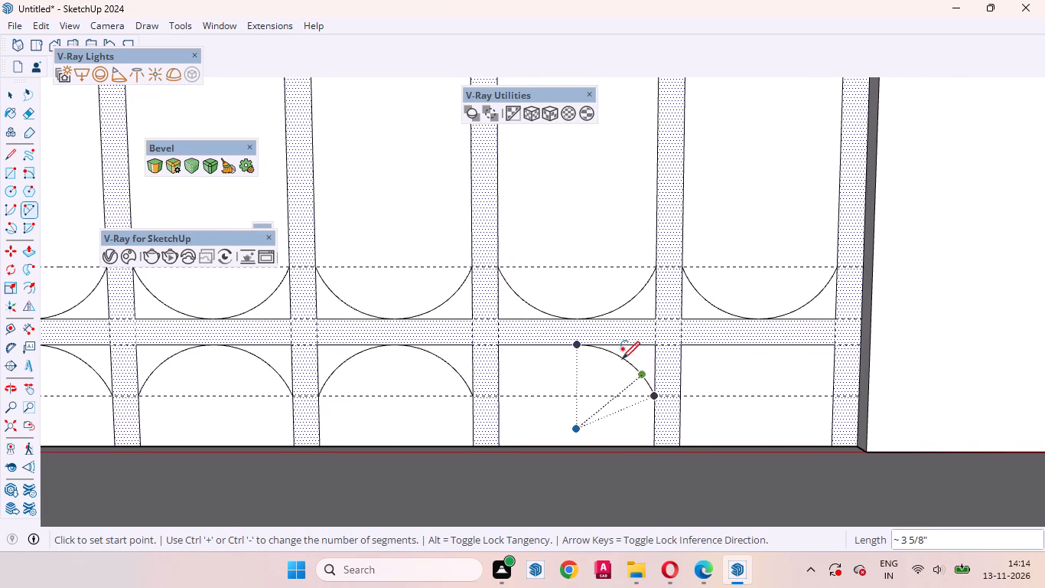
pyautogui.click(579, 345)
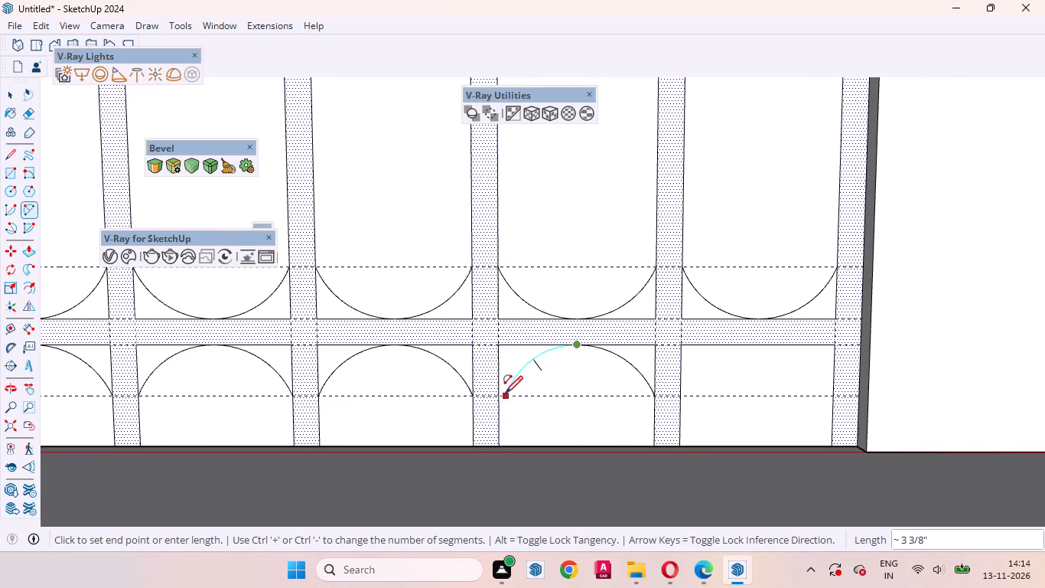
pyautogui.doubleClick(501, 396)
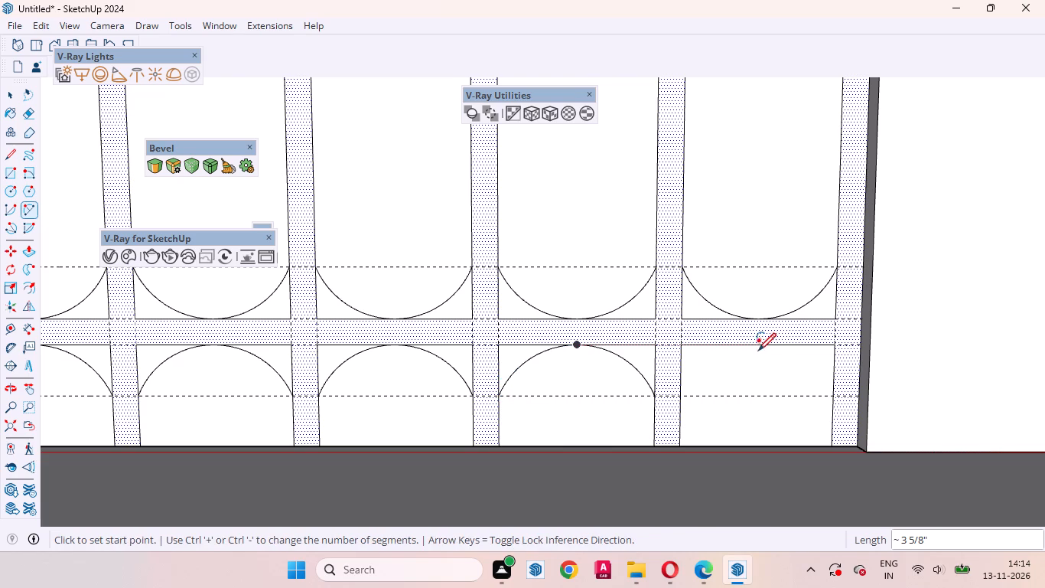
# Round the top of the rightmost ninth-row rectangle with two tangent arcs, about 3 9/16" long, from the top edge midpoint.
pyautogui.click(758, 345)
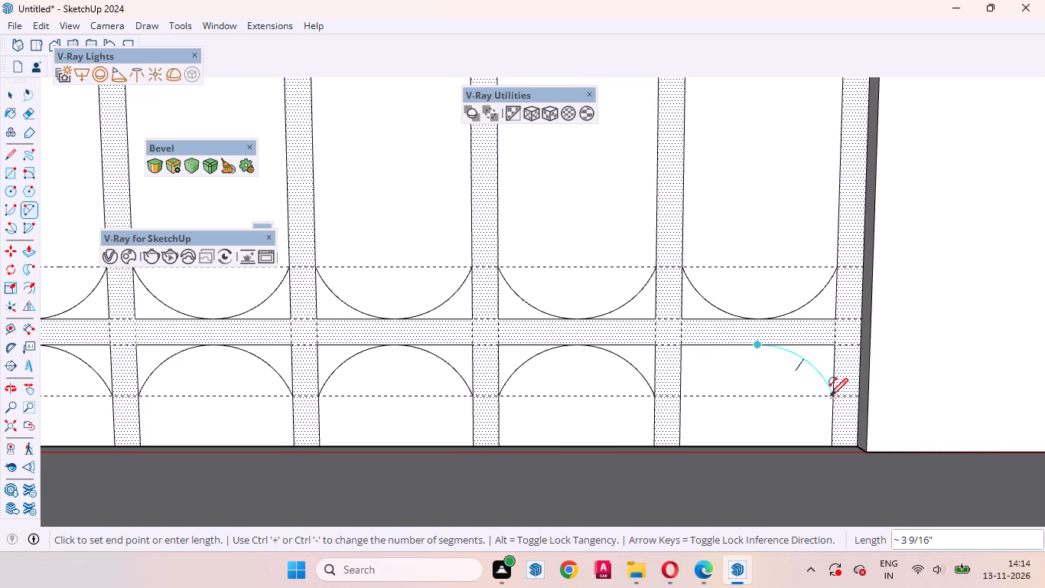
pyautogui.click(831, 396)
pyautogui.click(831, 396)
pyautogui.click(758, 345)
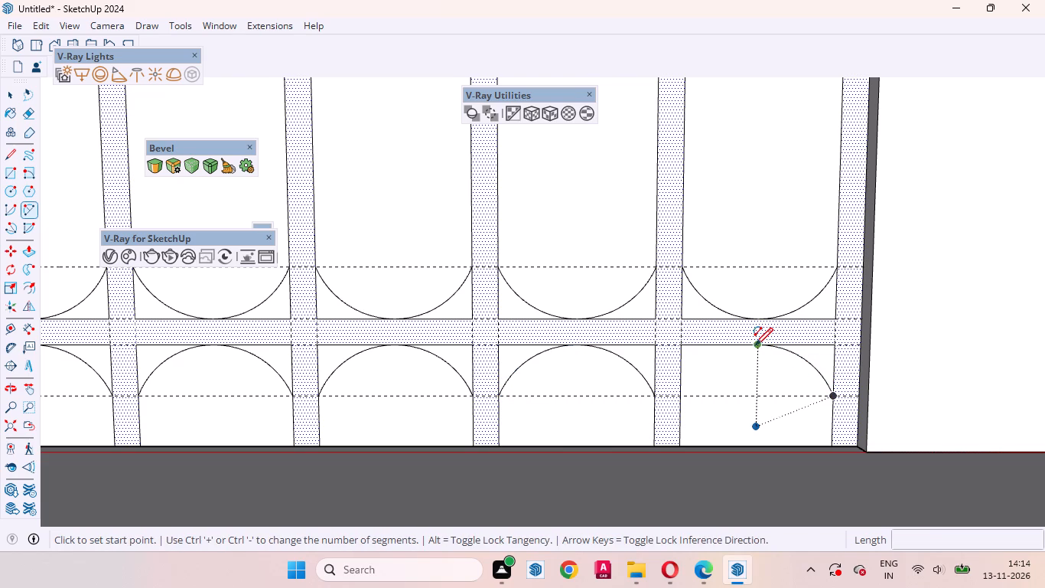
pyautogui.doubleClick(682, 393)
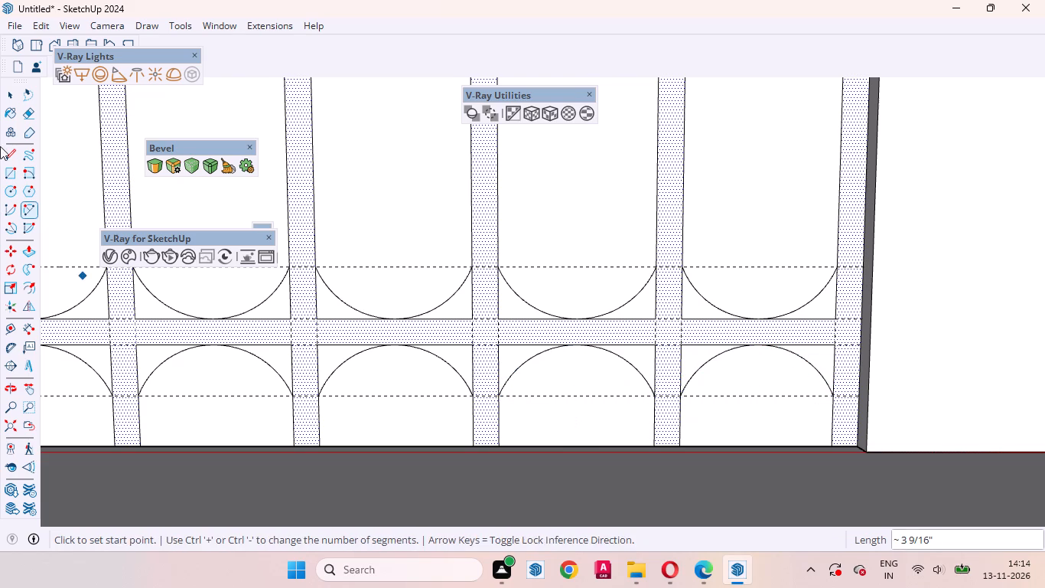
# Erase the leftover square corners and guides between the eighth and ninth rows, around the fourth-fifth column gap and the rightmost rectangles' outer side.
pyautogui.click(23, 113)
pyautogui.scroll(11, 711, 304)
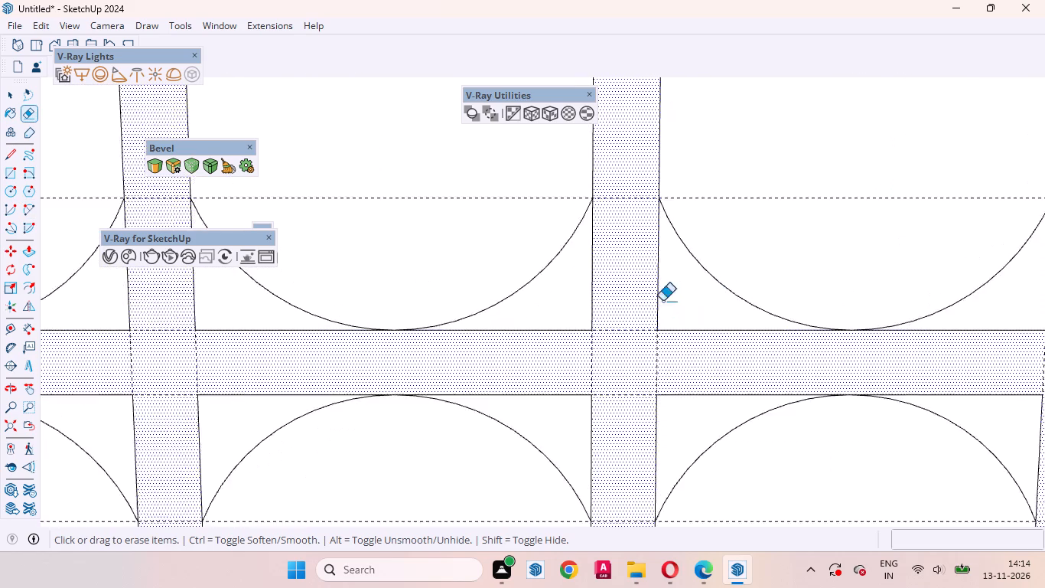
pyautogui.click(653, 276)
pyautogui.moveTo(560, 272); pyautogui.dragTo(697, 346)
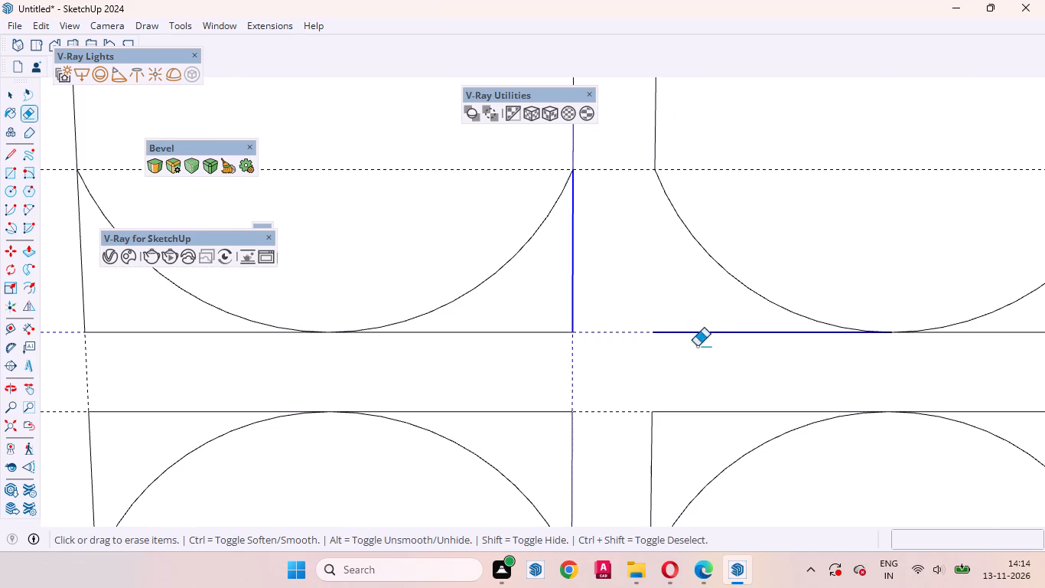
pyautogui.moveTo(697, 346); pyautogui.dragTo(685, 463)
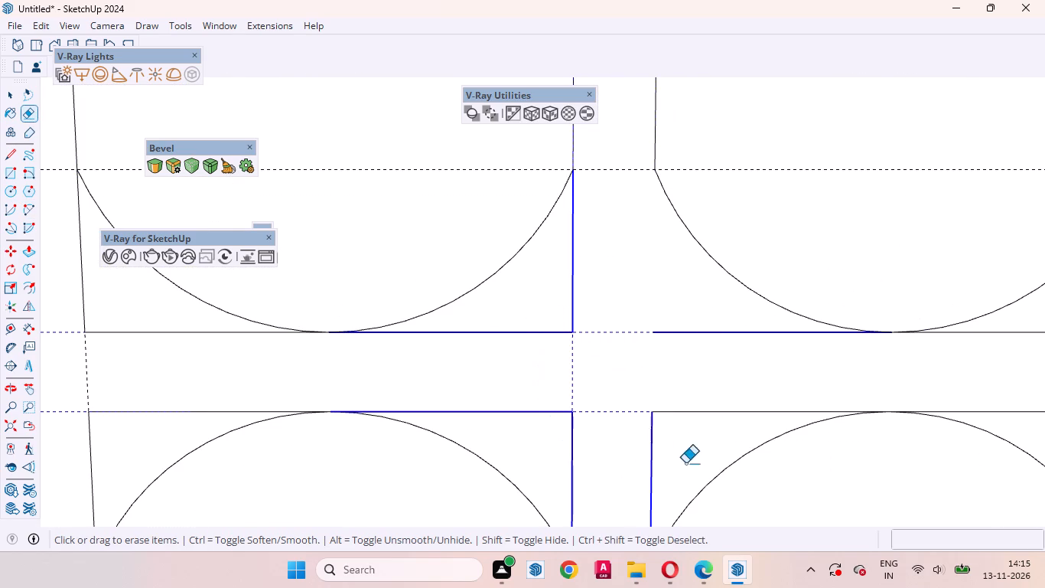
pyautogui.moveTo(685, 463); pyautogui.dragTo(715, 413)
pyautogui.scroll(-12, 625, 354)
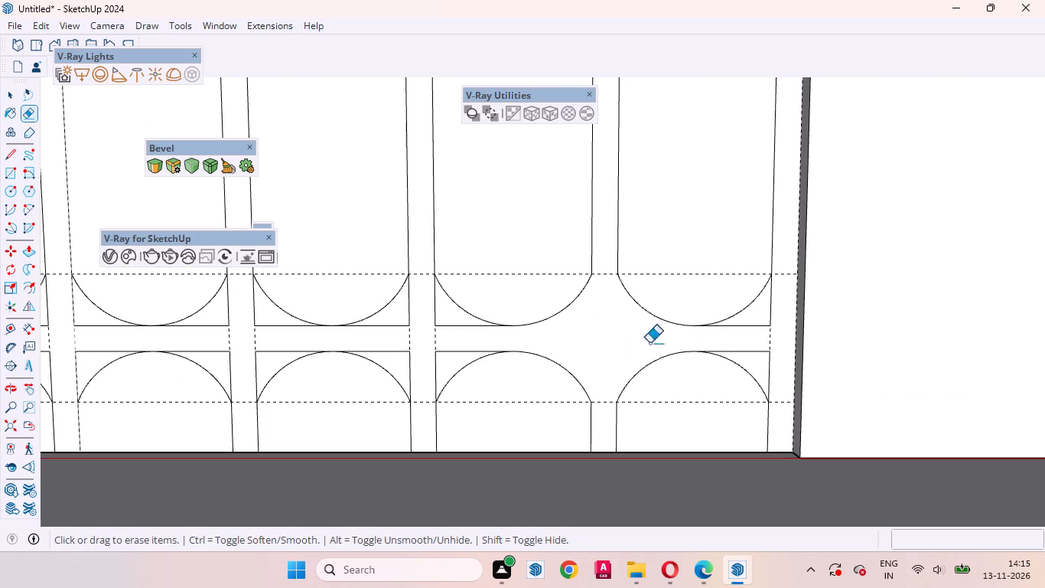
pyautogui.scroll(3, 770, 359)
pyautogui.moveTo(782, 279); pyautogui.dragTo(762, 289)
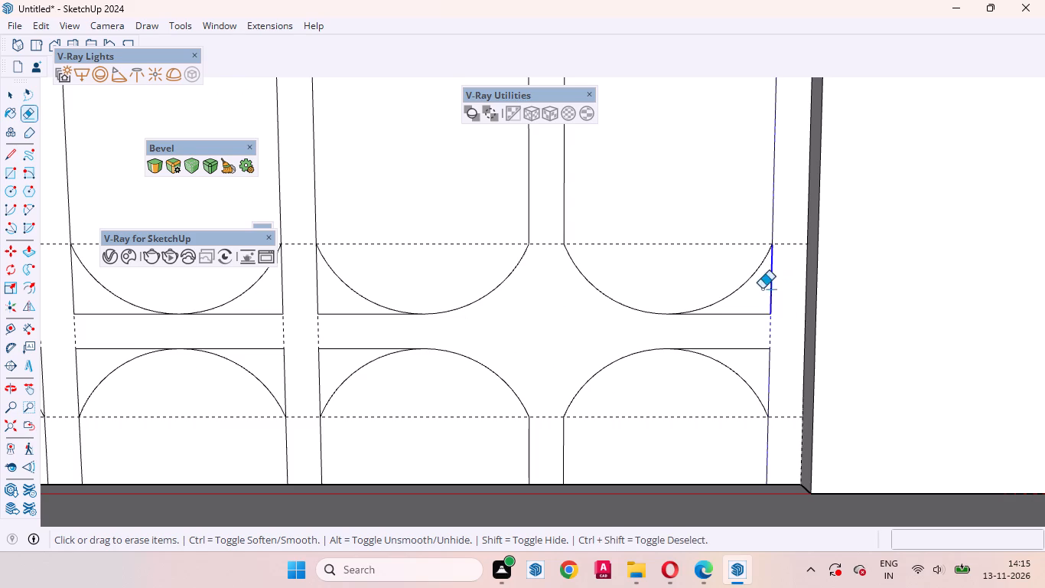
pyautogui.moveTo(762, 289); pyautogui.dragTo(789, 428)
pyautogui.moveTo(793, 224); pyautogui.dragTo(792, 293)
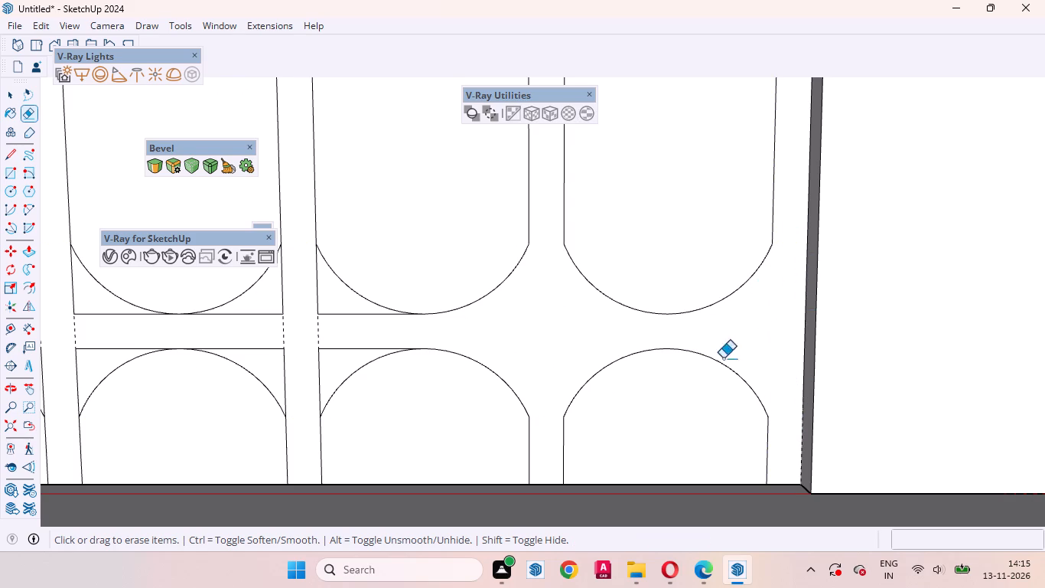
# Erase the leftover square corners and dashed guides between the eighth and ninth rows at the third-fourth and second-third column gaps.
pyautogui.scroll(-12, 1021, 328)
pyautogui.scroll(9, 536, 310)
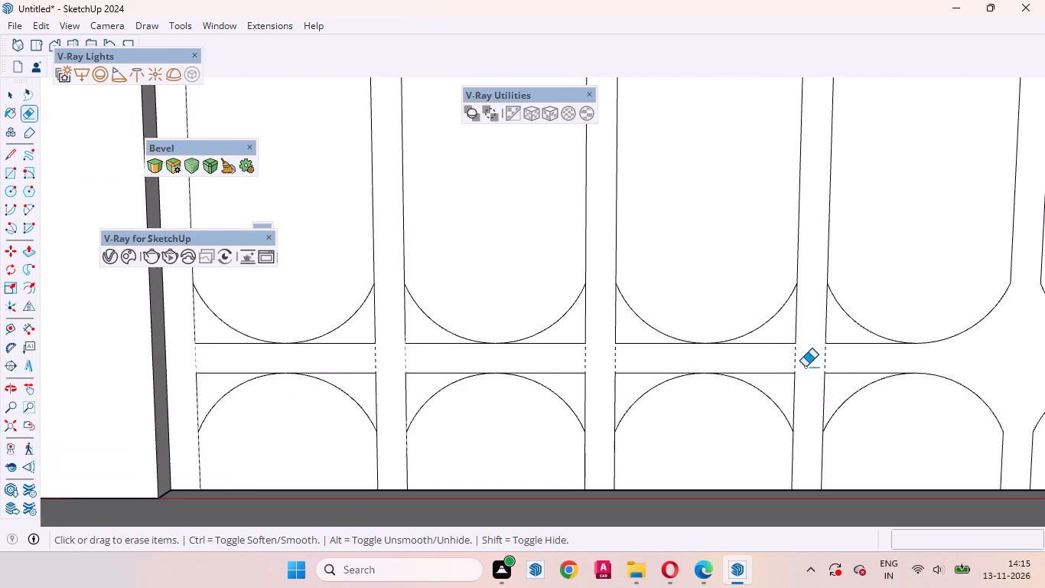
pyautogui.scroll(6, 805, 367)
pyautogui.moveTo(821, 289); pyautogui.dragTo(799, 425)
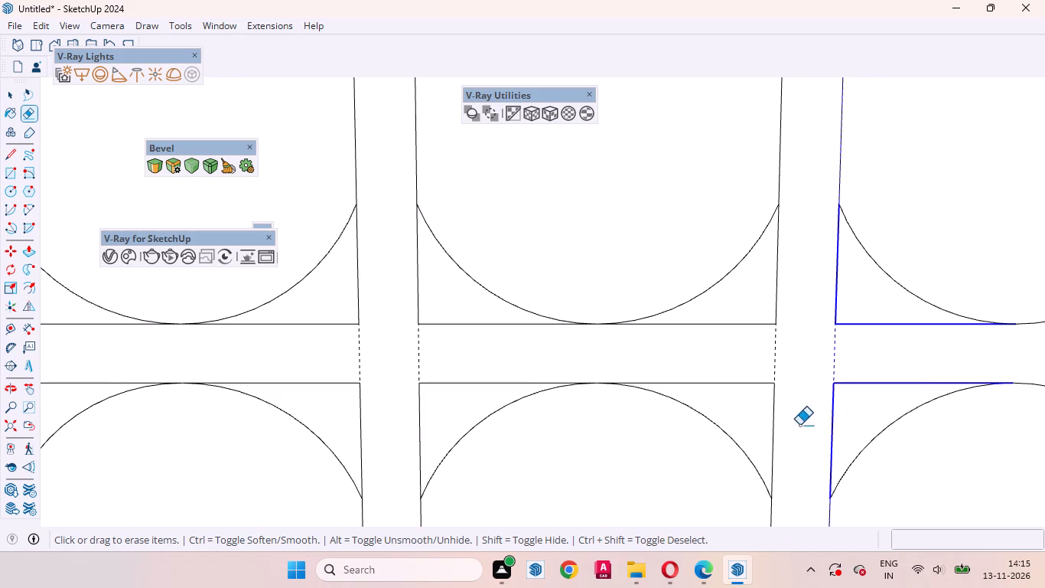
pyautogui.moveTo(799, 425); pyautogui.dragTo(804, 298)
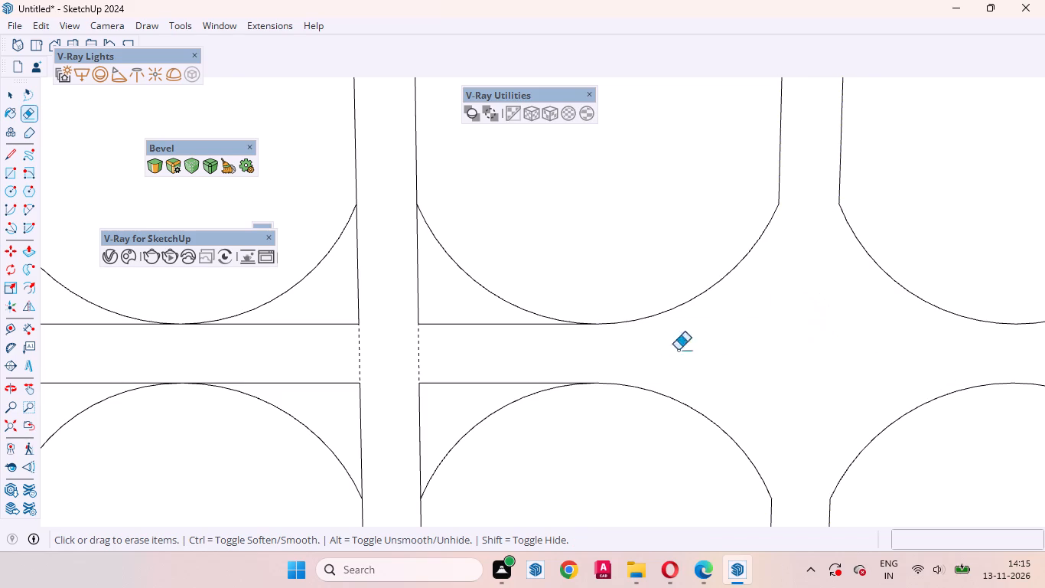
pyautogui.scroll(-16, 816, 350)
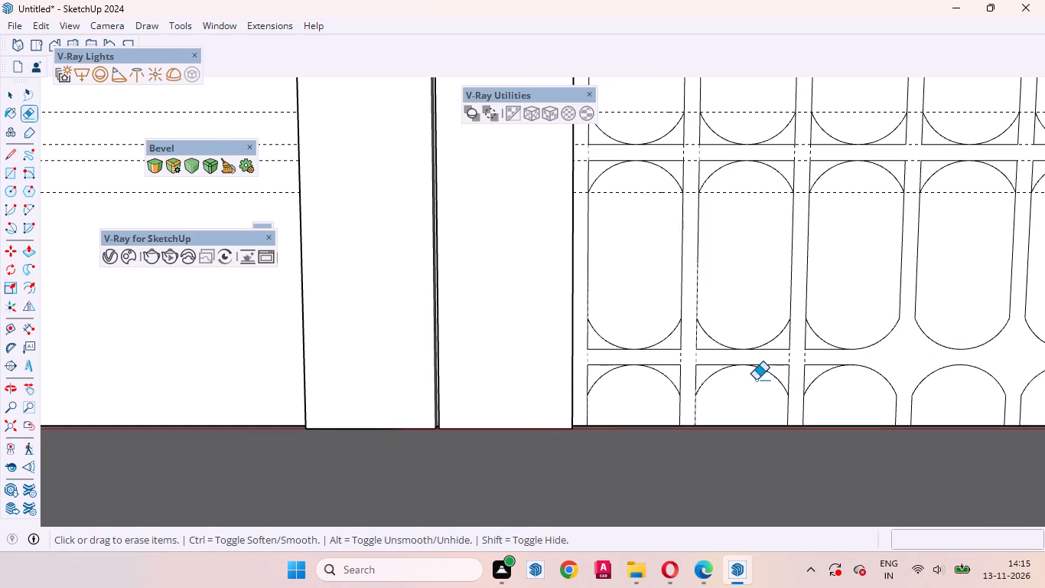
pyautogui.scroll(13, 790, 373)
pyautogui.moveTo(741, 247); pyautogui.dragTo(750, 247)
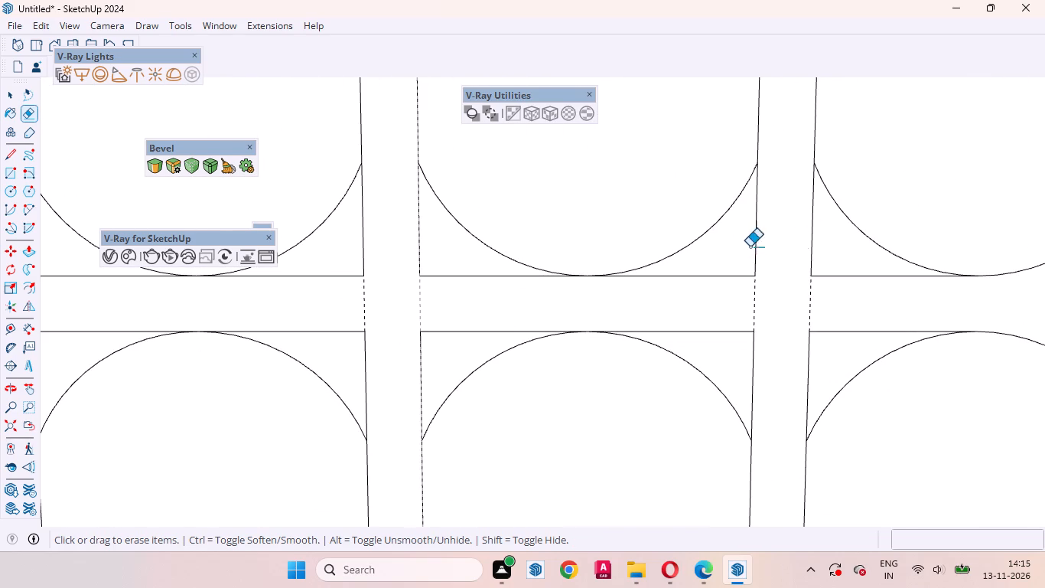
pyautogui.moveTo(750, 247); pyautogui.dragTo(760, 263)
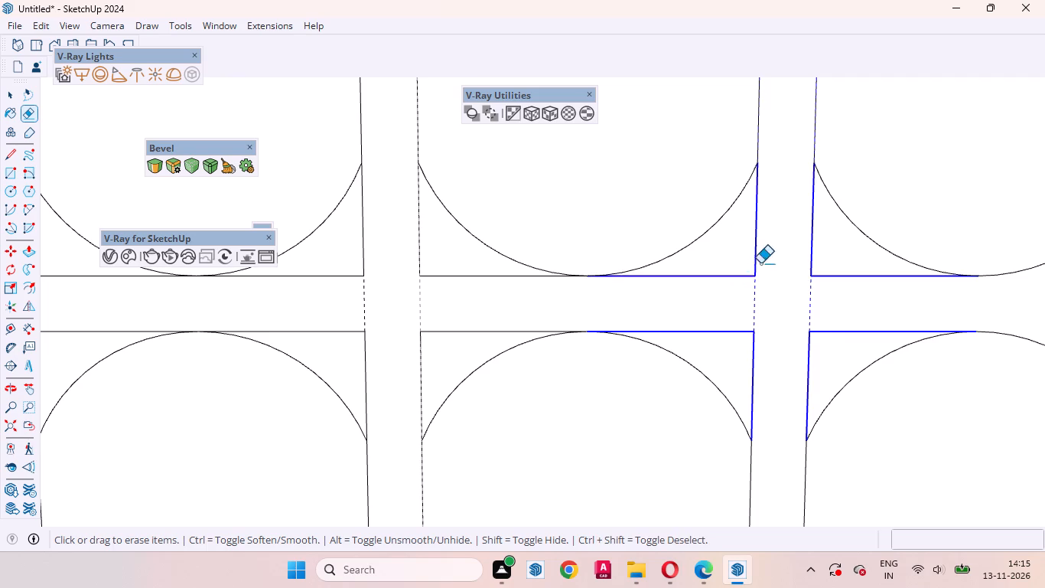
pyautogui.moveTo(760, 263); pyautogui.dragTo(761, 263)
# Erase the leftover square corners between the eighth and ninth rows at the first-second column gap and the leftmost rectangles' outer side.
pyautogui.scroll(-13, 866, 343)
pyautogui.scroll(8, 594, 336)
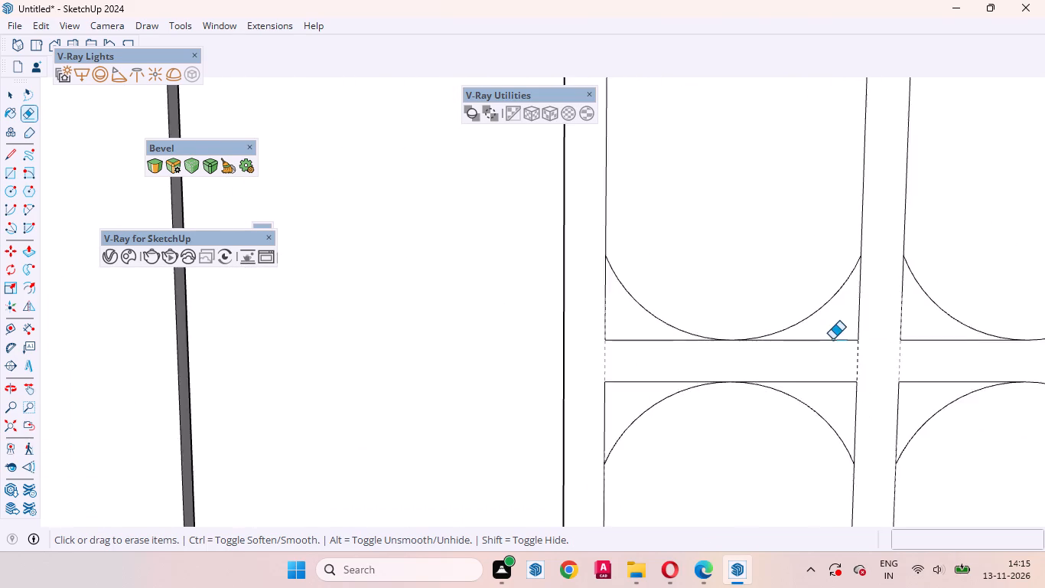
pyautogui.scroll(3, 832, 339)
pyautogui.moveTo(832, 320); pyautogui.dragTo(852, 435)
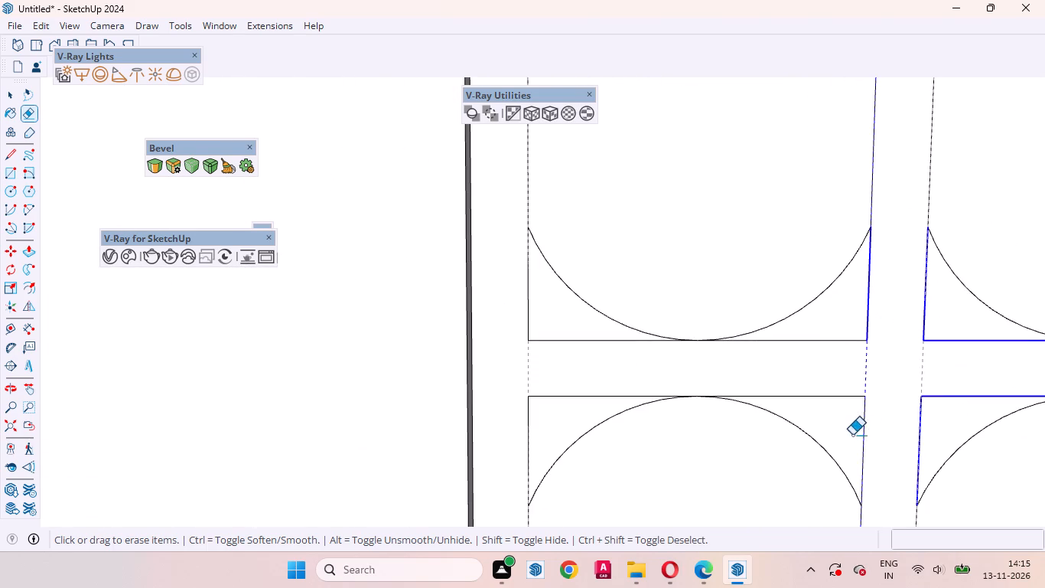
pyautogui.moveTo(852, 435); pyautogui.dragTo(847, 323)
pyautogui.scroll(-8, 902, 376)
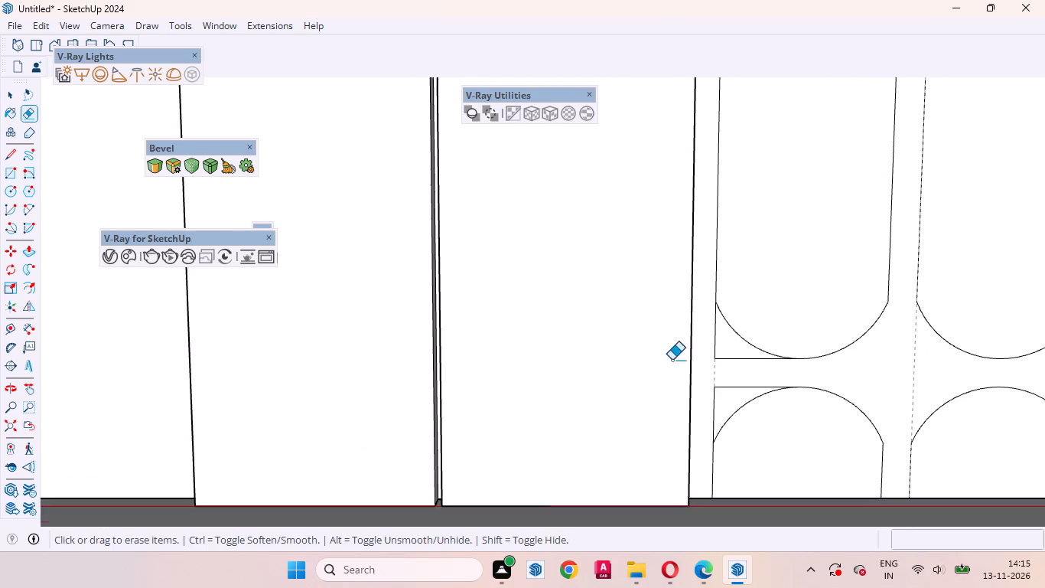
pyautogui.scroll(8, 672, 360)
pyautogui.moveTo(726, 332); pyautogui.dragTo(733, 459)
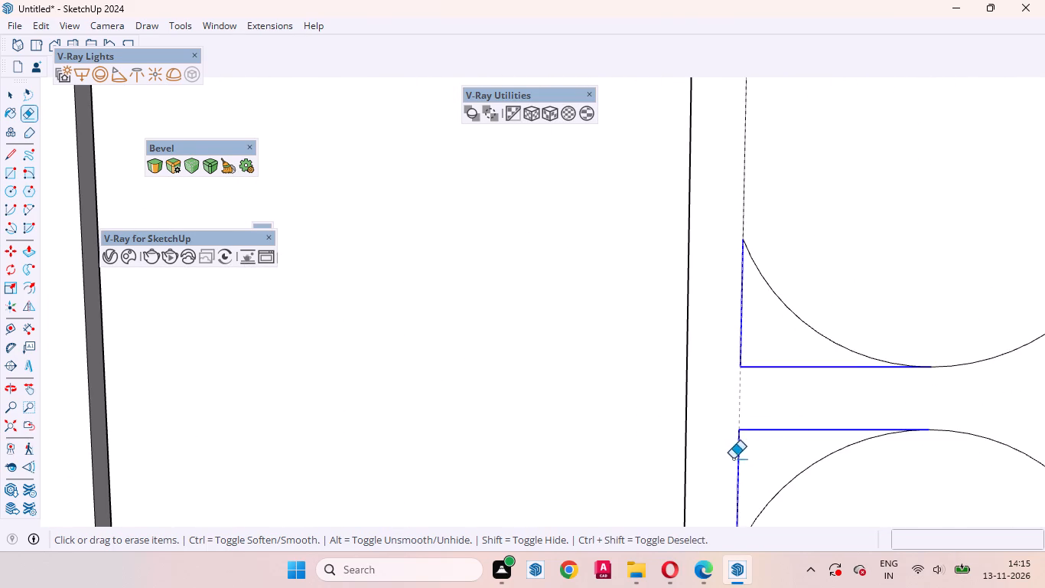
pyautogui.moveTo(733, 459); pyautogui.dragTo(796, 400)
# Erase the leftover square corners and horizontal edge guides between the seventh and eighth rows at the third-fourth column gap.
pyautogui.scroll(-14, 741, 413)
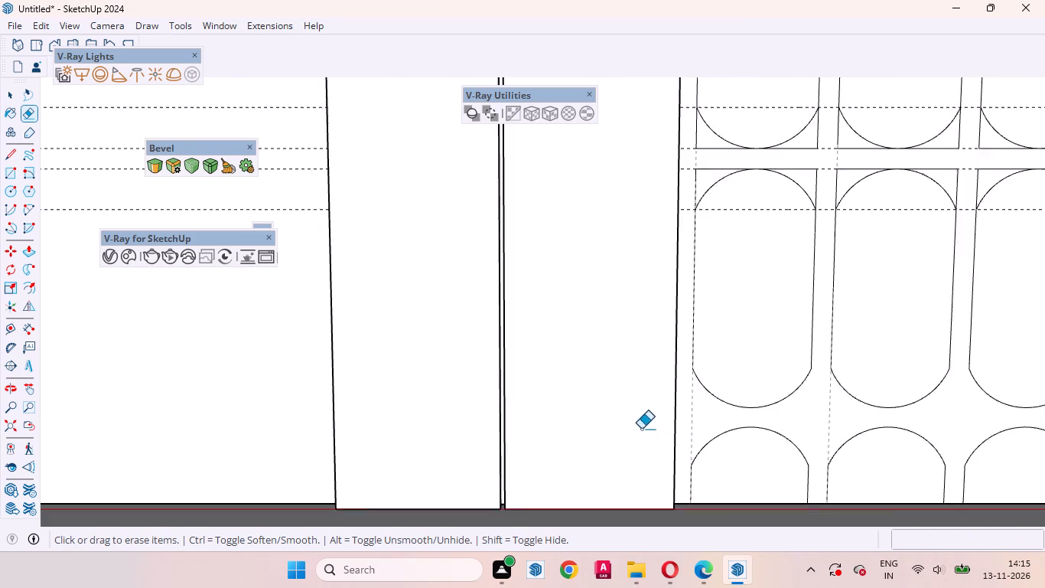
pyautogui.scroll(-13, 641, 429)
pyautogui.scroll(10, 801, 276)
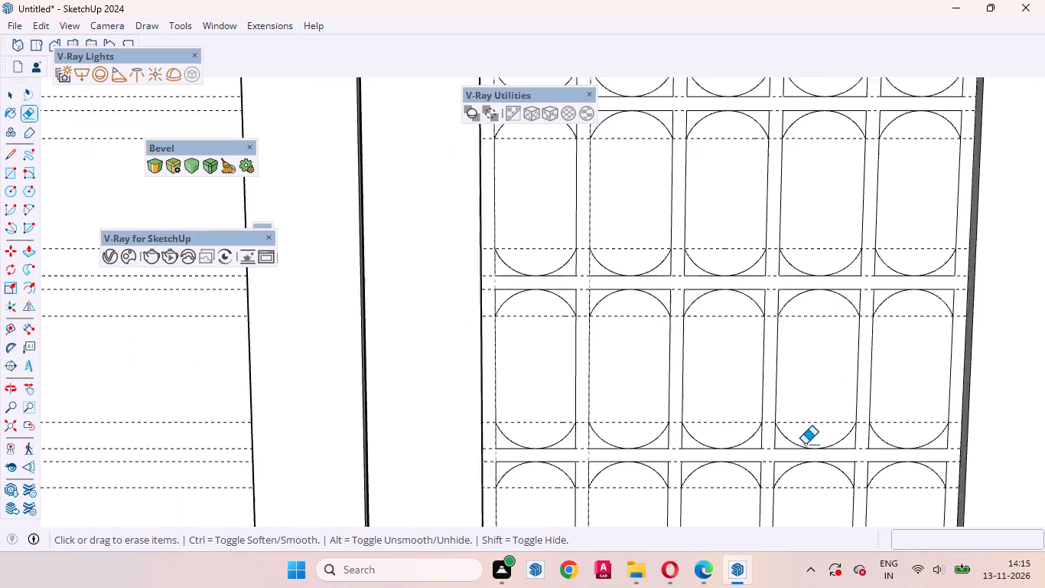
pyautogui.scroll(5, 805, 444)
pyautogui.scroll(-4, 776, 333)
pyautogui.scroll(13, 786, 450)
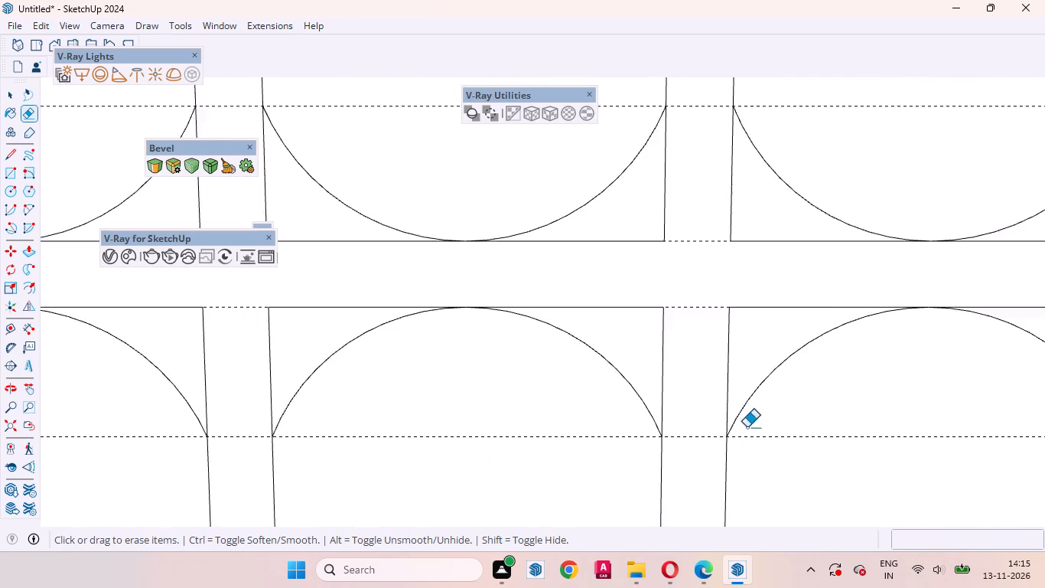
pyautogui.scroll(4, 747, 427)
pyautogui.scroll(-2, 744, 298)
pyautogui.moveTo(614, 151); pyautogui.dragTo(754, 163)
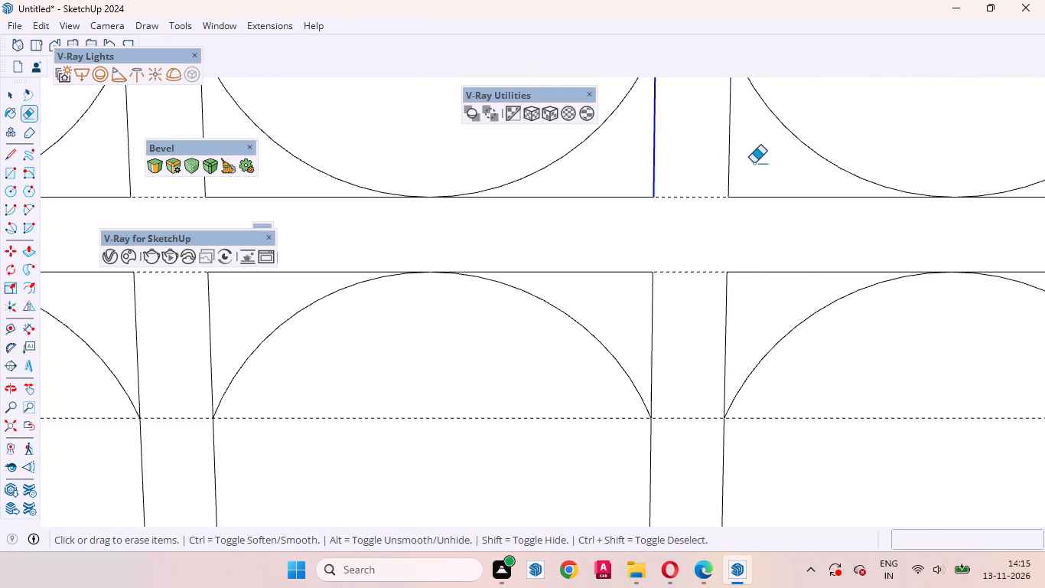
pyautogui.moveTo(754, 163); pyautogui.dragTo(616, 184)
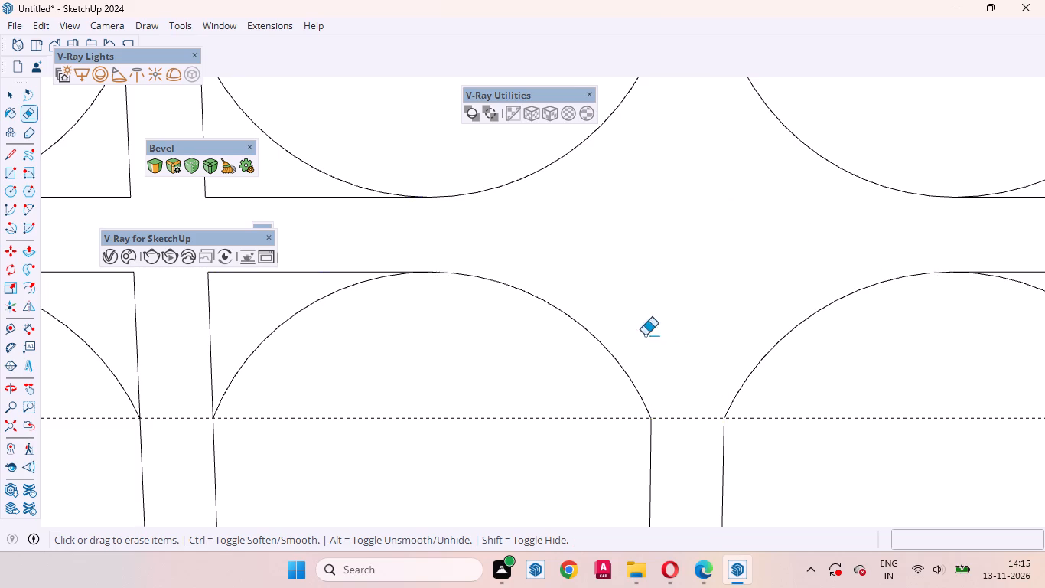
# Erase the leftover square corners between the seventh and eighth rows on the rightmost rectangles' outer side and at the fourth-fifth column gap.
pyautogui.scroll(-15, 577, 353)
pyautogui.scroll(9, 728, 323)
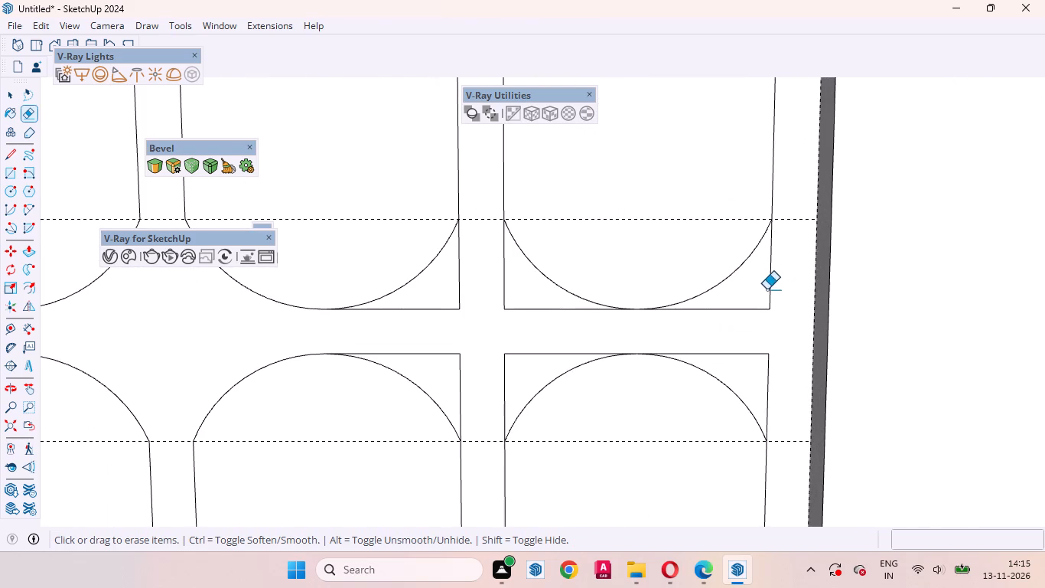
pyautogui.moveTo(776, 280); pyautogui.dragTo(795, 349)
pyautogui.moveTo(757, 278); pyautogui.dragTo(757, 291)
pyautogui.moveTo(441, 264); pyautogui.dragTo(513, 271)
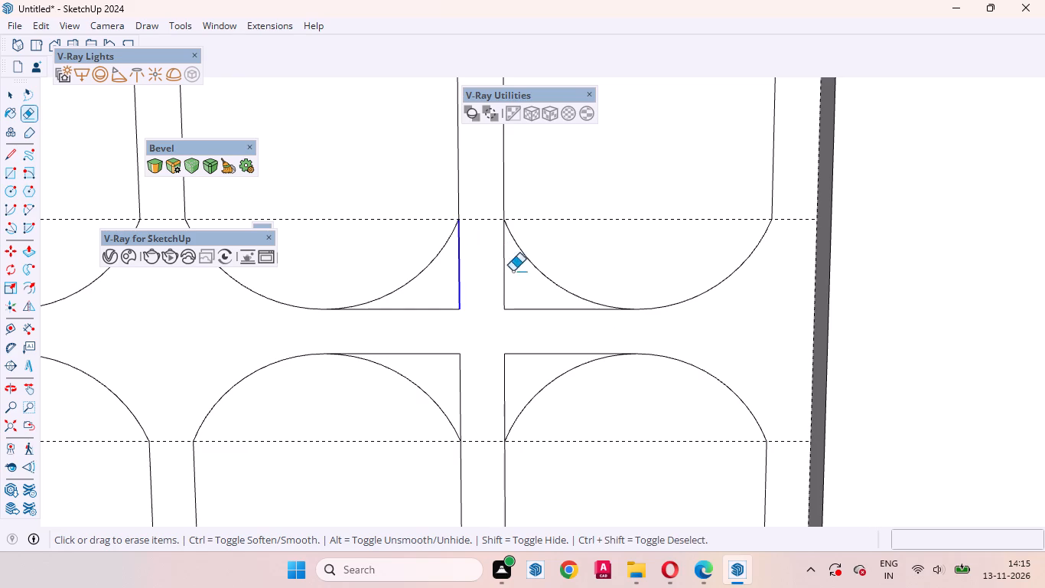
pyautogui.moveTo(513, 271); pyautogui.dragTo(437, 338)
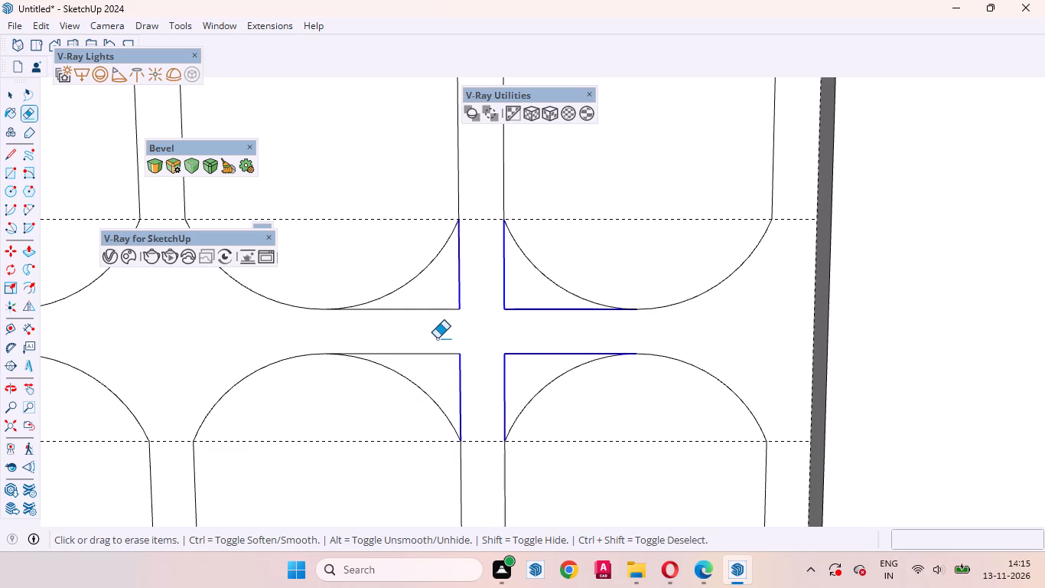
pyautogui.moveTo(437, 338); pyautogui.dragTo(441, 300)
# Erase the leftover square corners between the seventh and eighth rows at the second-third and first-second column gaps and the leftmost rectangles' outer side.
pyautogui.scroll(-17, 696, 314)
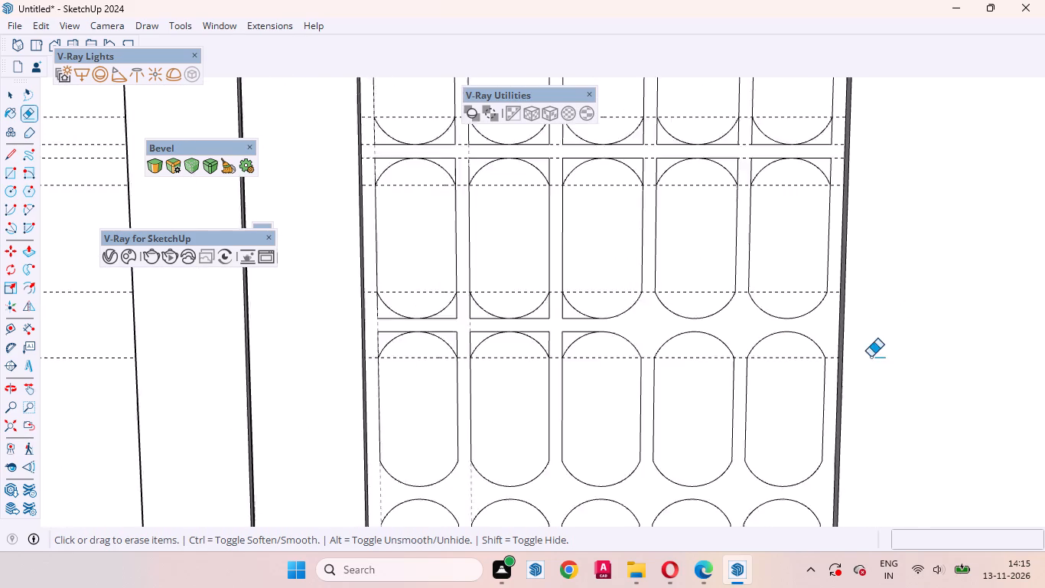
pyautogui.scroll(16, 617, 334)
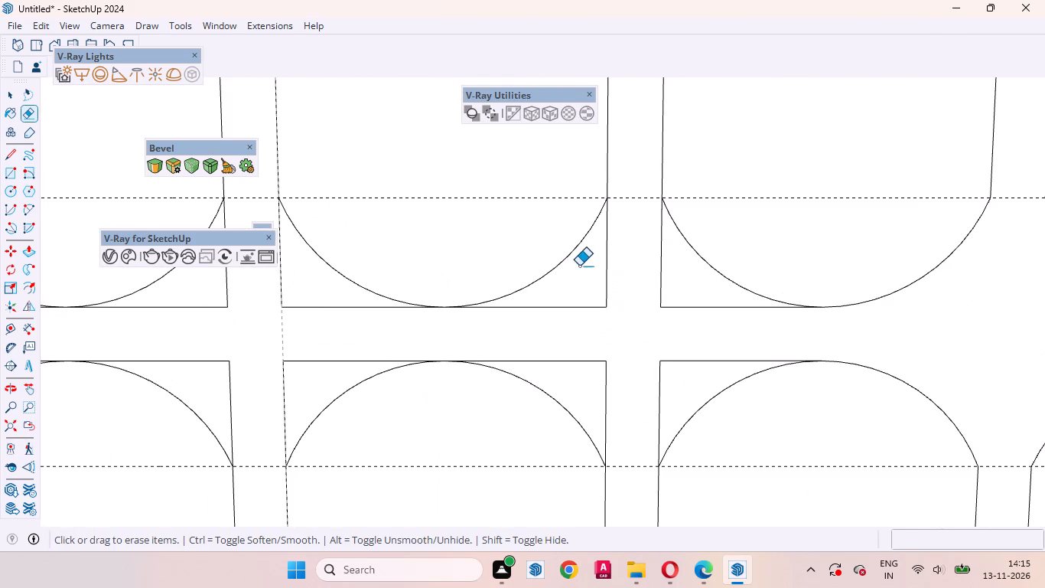
pyautogui.moveTo(579, 266); pyautogui.dragTo(584, 393)
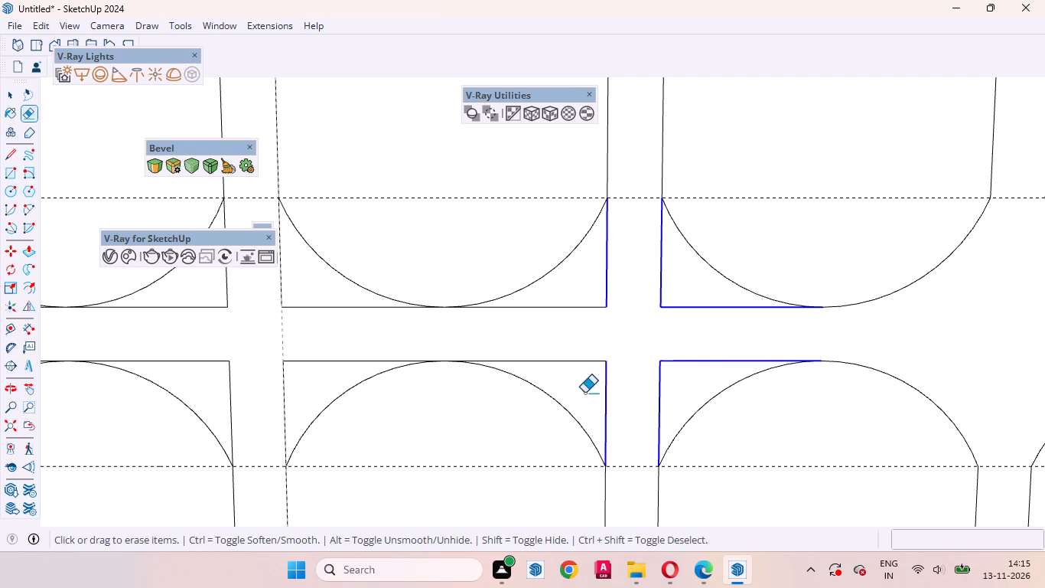
pyautogui.moveTo(584, 393); pyautogui.dragTo(578, 302)
pyautogui.scroll(-8, 776, 308)
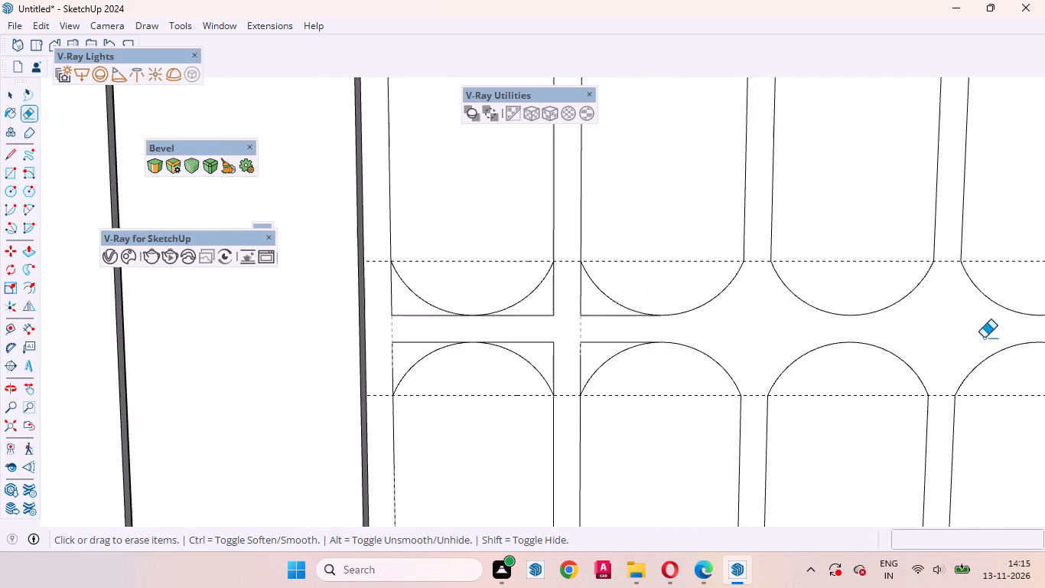
pyautogui.scroll(9, 505, 322)
pyautogui.moveTo(591, 285); pyautogui.dragTo(725, 303)
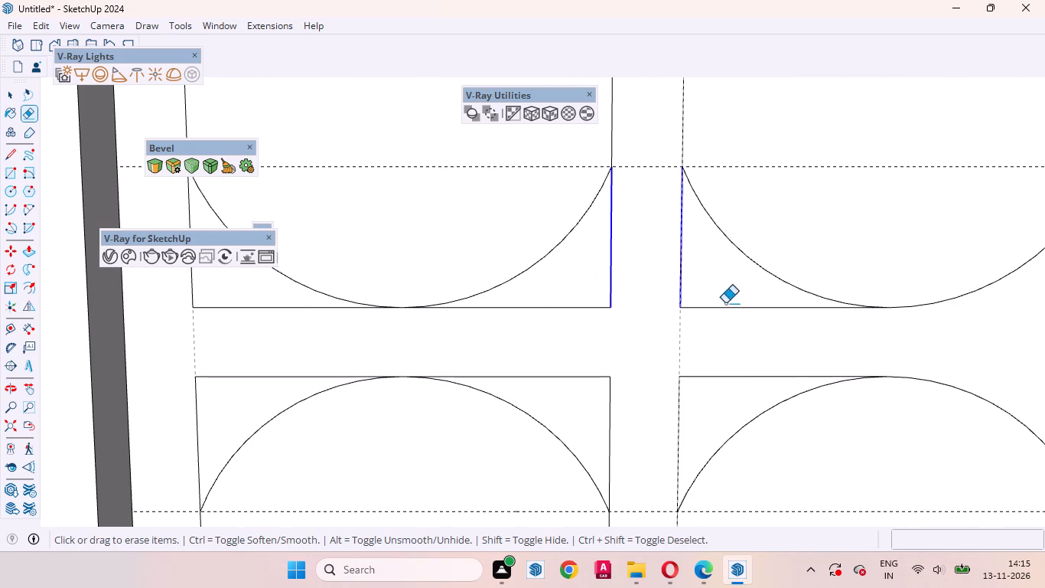
pyautogui.moveTo(725, 303); pyautogui.dragTo(588, 292)
pyautogui.scroll(-8, 740, 317)
pyautogui.scroll(8, 500, 322)
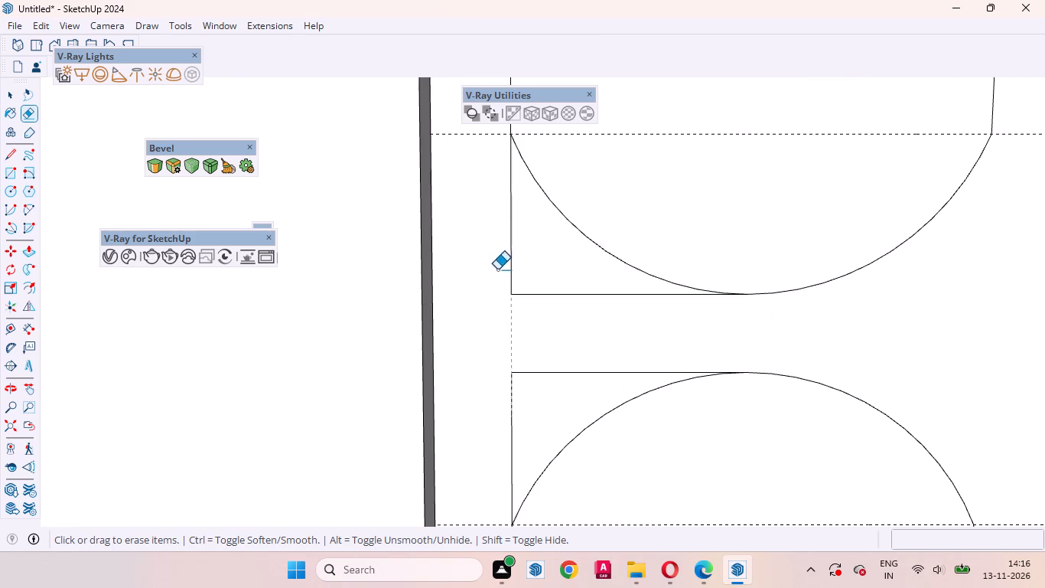
pyautogui.moveTo(496, 263); pyautogui.dragTo(494, 408)
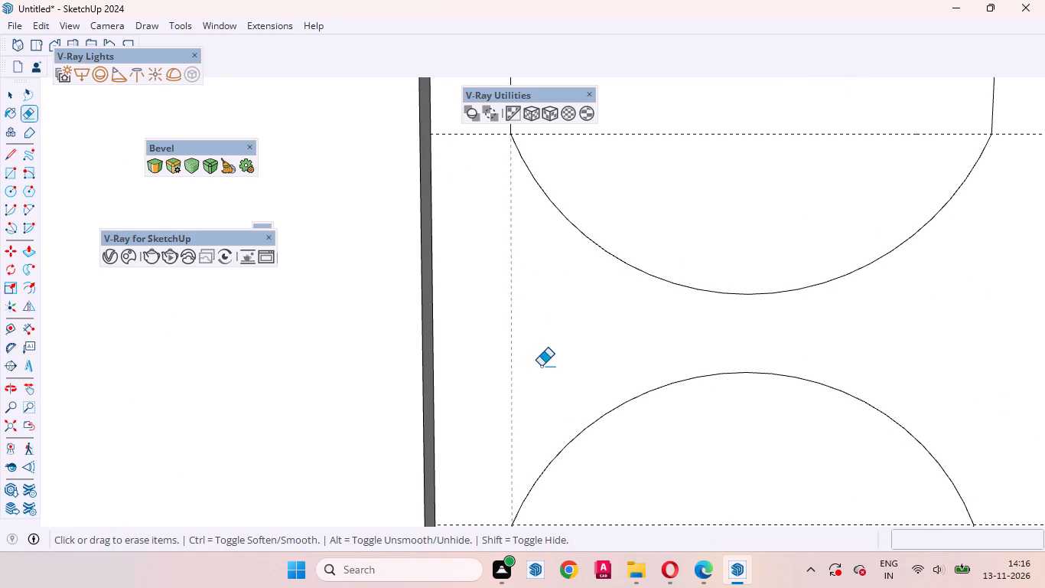
# Erase the leftmost rectangles' outer square corners and the horizontal edge guides between the sixth and seventh rows.
pyautogui.scroll(-20, 534, 407)
pyautogui.scroll(-6, 534, 407)
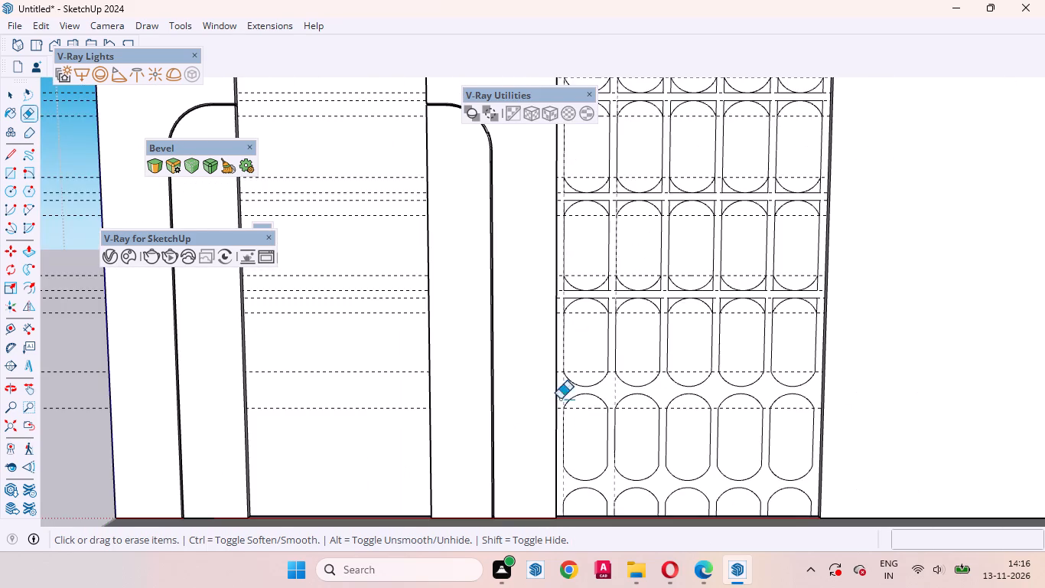
pyautogui.scroll(20, 584, 260)
pyautogui.scroll(1, 584, 260)
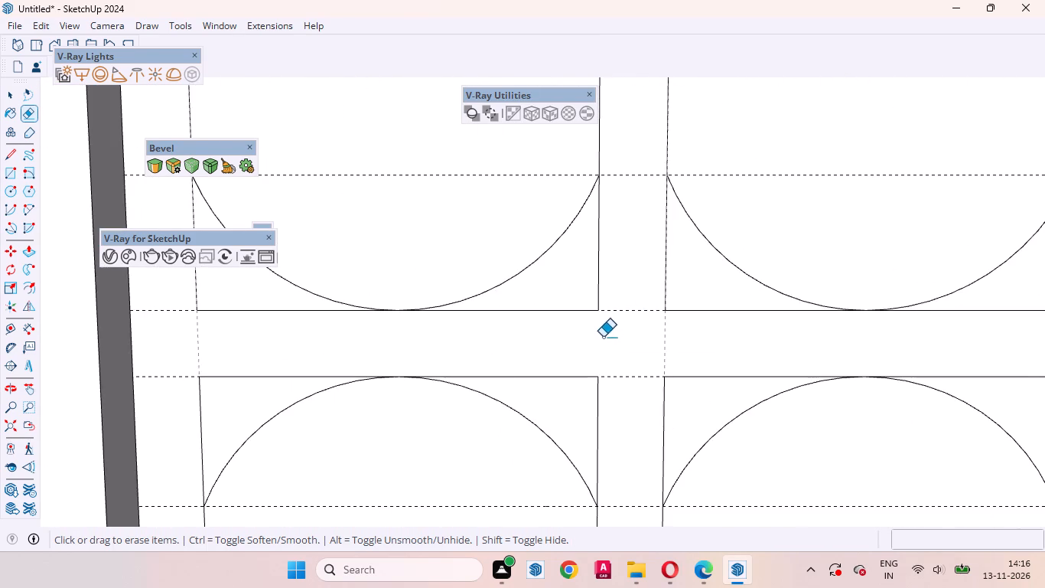
pyautogui.scroll(-4, 617, 337)
pyautogui.moveTo(309, 277); pyautogui.dragTo(365, 337)
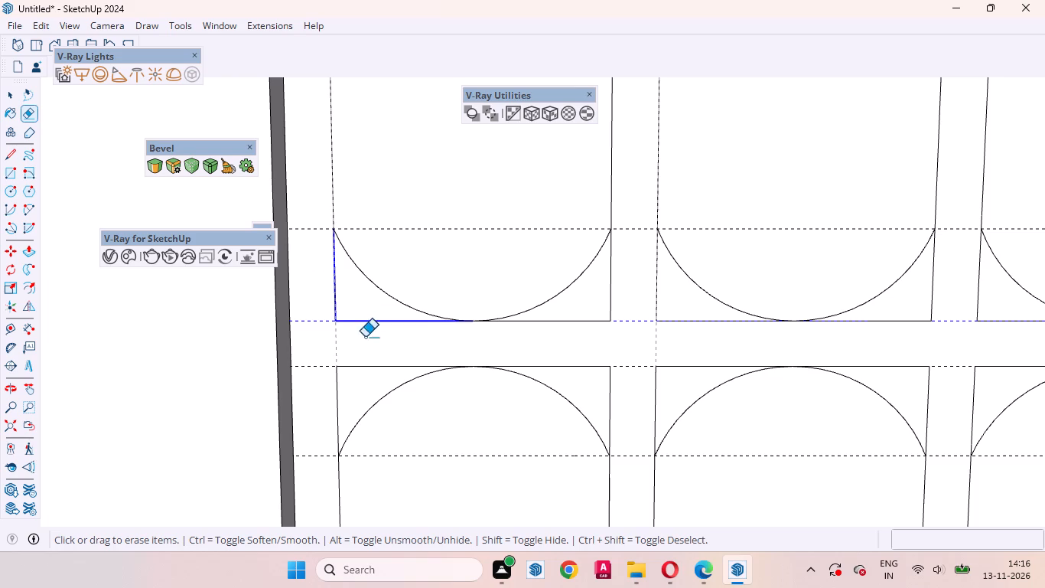
pyautogui.moveTo(365, 337); pyautogui.dragTo(327, 392)
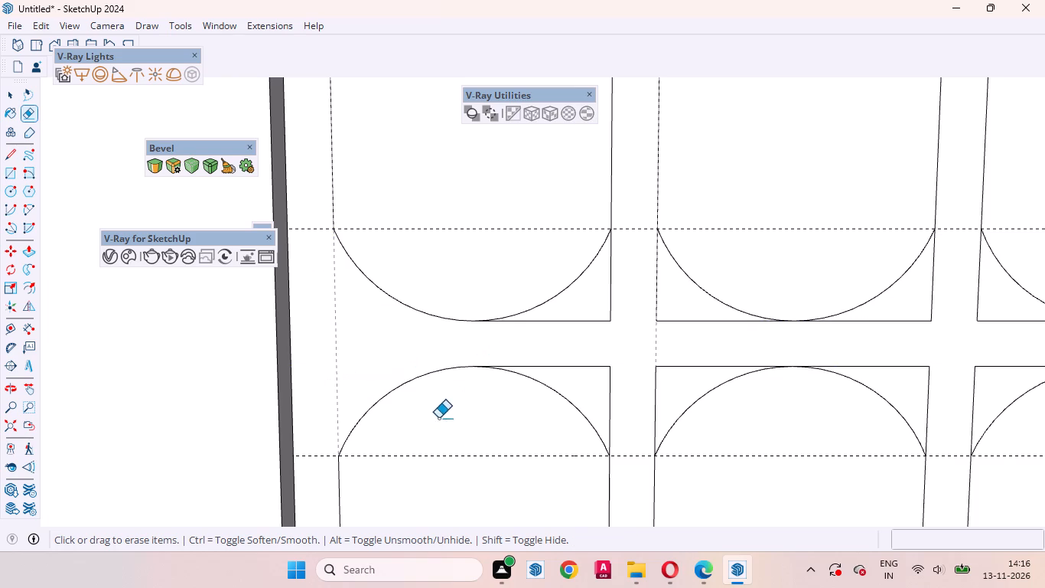
# Erase the remaining horizontal guides between the sixth and seventh rows and the leftover square corners at their first-second column gap.
pyautogui.moveTo(305, 201); pyautogui.dragTo(309, 273)
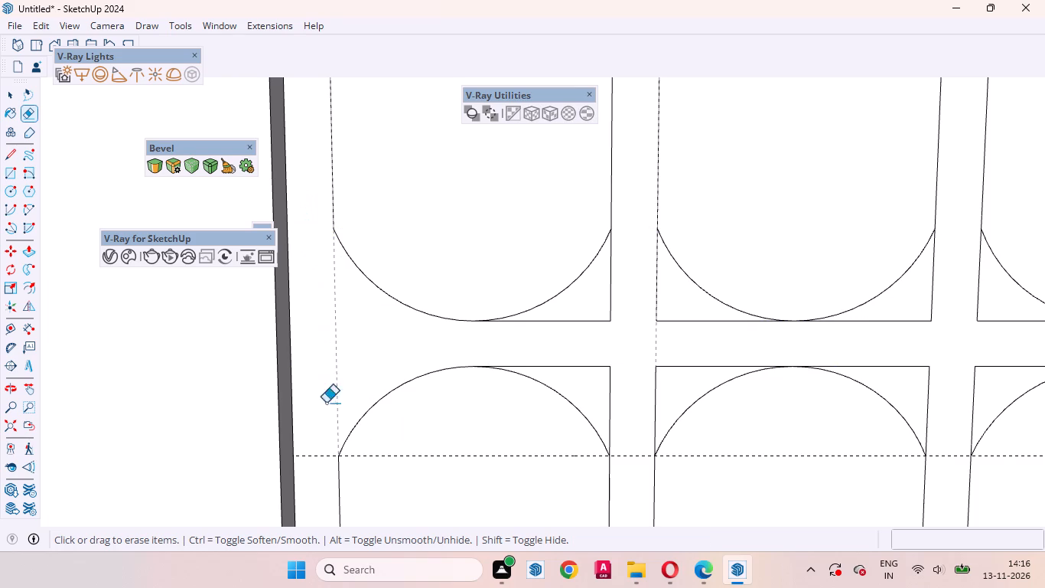
pyautogui.moveTo(317, 439); pyautogui.dragTo(317, 471)
pyautogui.scroll(2, 632, 305)
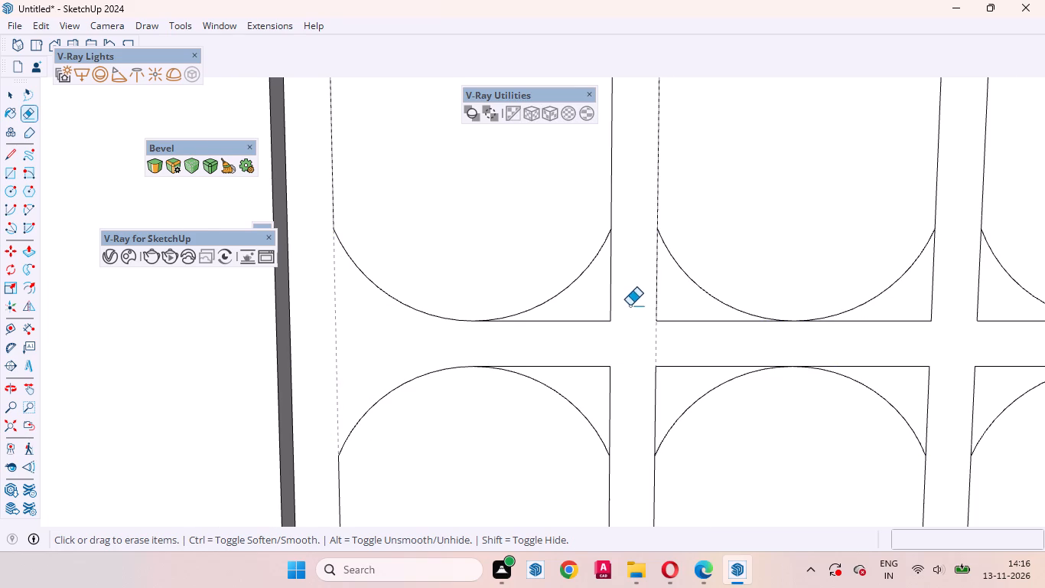
pyautogui.scroll(1, 630, 305)
pyautogui.moveTo(581, 289); pyautogui.dragTo(581, 414)
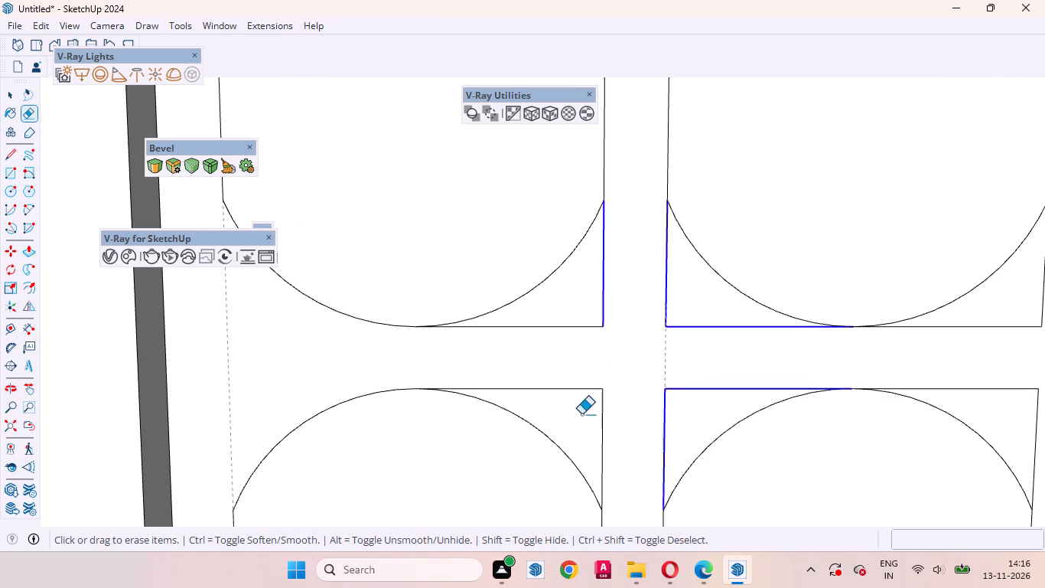
pyautogui.moveTo(581, 414); pyautogui.dragTo(568, 315)
# Erase the leftover square corners between the sixth and seventh rows at the second-third and third-fourth column gaps.
pyautogui.scroll(-13, 469, 318)
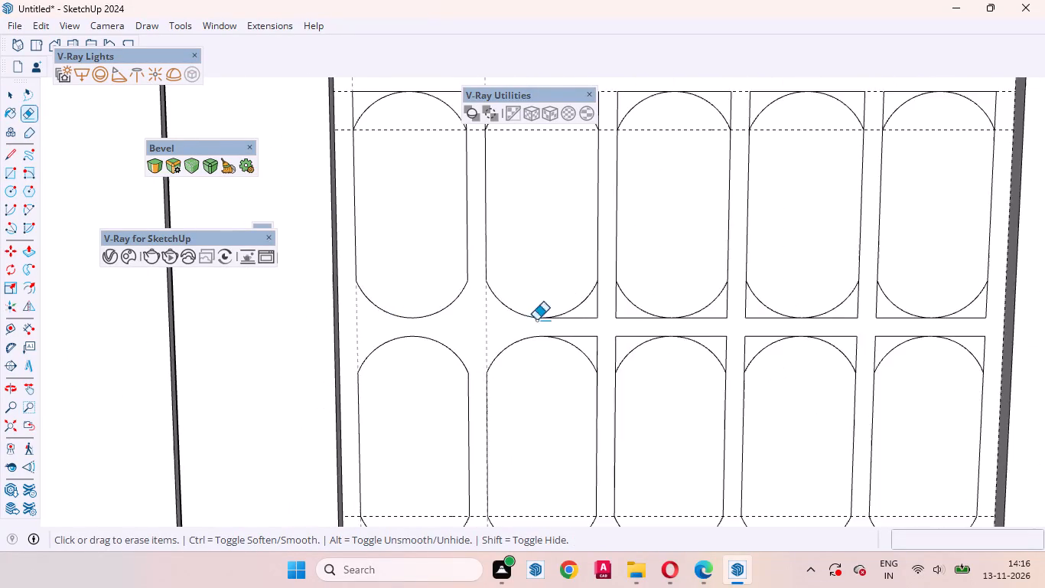
pyautogui.scroll(8, 595, 323)
pyautogui.moveTo(588, 289); pyautogui.dragTo(669, 353)
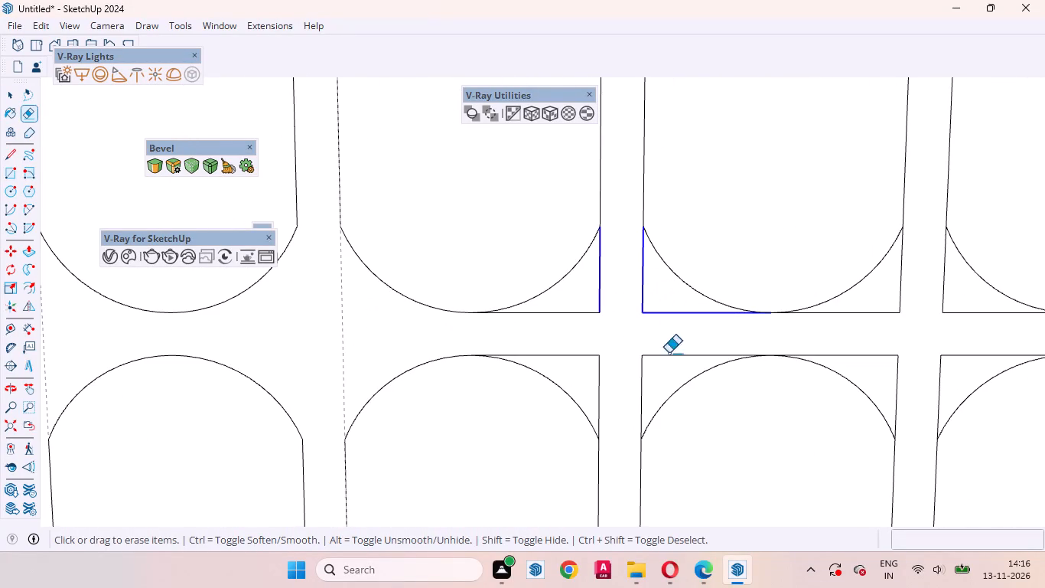
pyautogui.moveTo(669, 353); pyautogui.dragTo(567, 299)
pyautogui.scroll(-11, 515, 360)
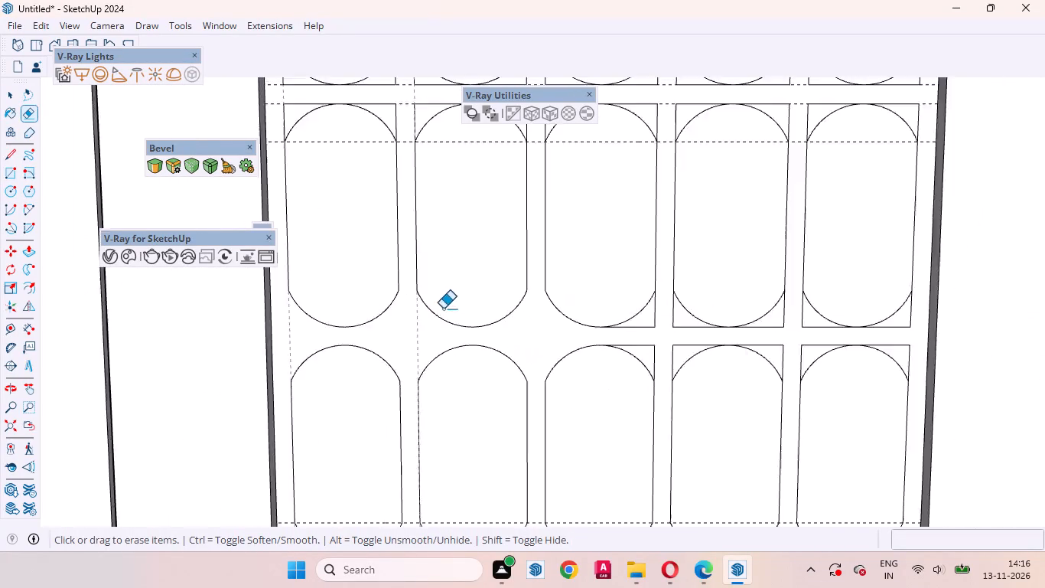
pyautogui.scroll(-2, 443, 309)
pyautogui.scroll(12, 628, 331)
pyautogui.moveTo(524, 279); pyautogui.dragTo(613, 300)
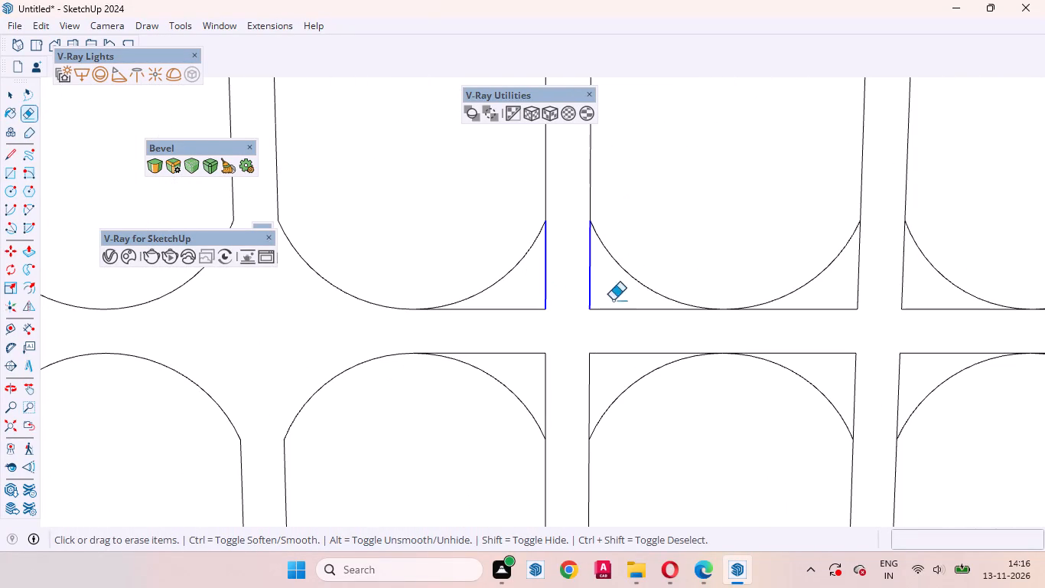
pyautogui.moveTo(613, 300); pyautogui.dragTo(526, 307)
# Erase the leftover square corners between the sixth and seventh rows at the fourth-fifth column gap and the rightmost rectangles' outer side.
pyautogui.scroll(-6, 536, 302)
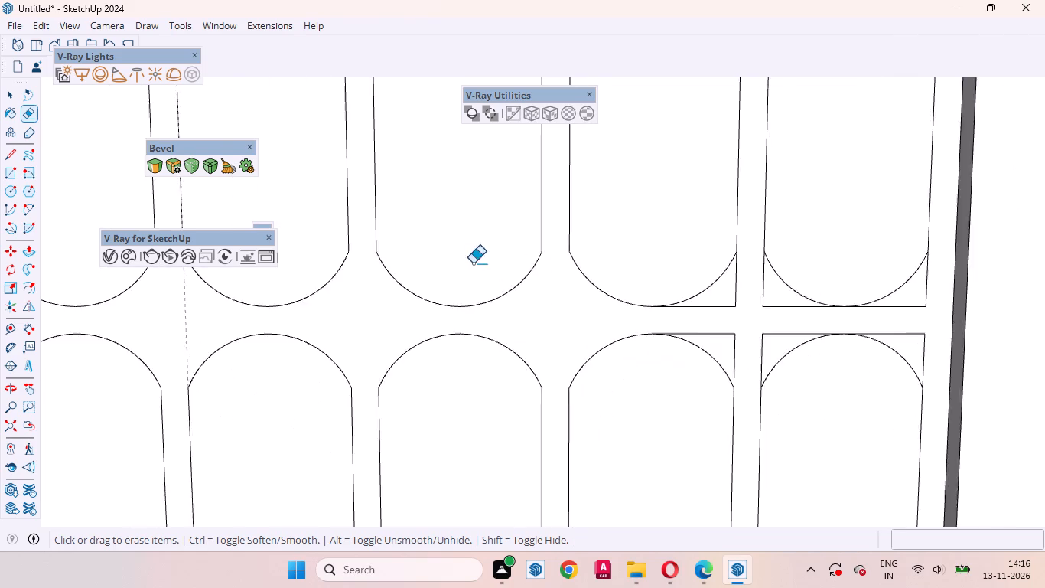
pyautogui.scroll(-3, 471, 263)
pyautogui.scroll(13, 750, 302)
pyautogui.moveTo(500, 234); pyautogui.dragTo(585, 234)
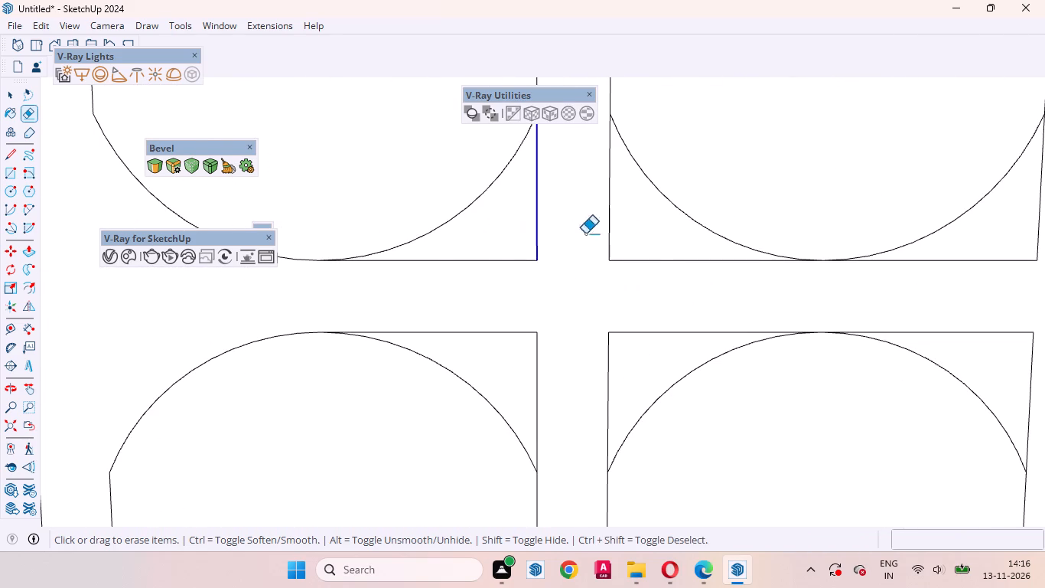
pyautogui.moveTo(585, 234); pyautogui.dragTo(514, 257)
pyautogui.scroll(-5, 536, 331)
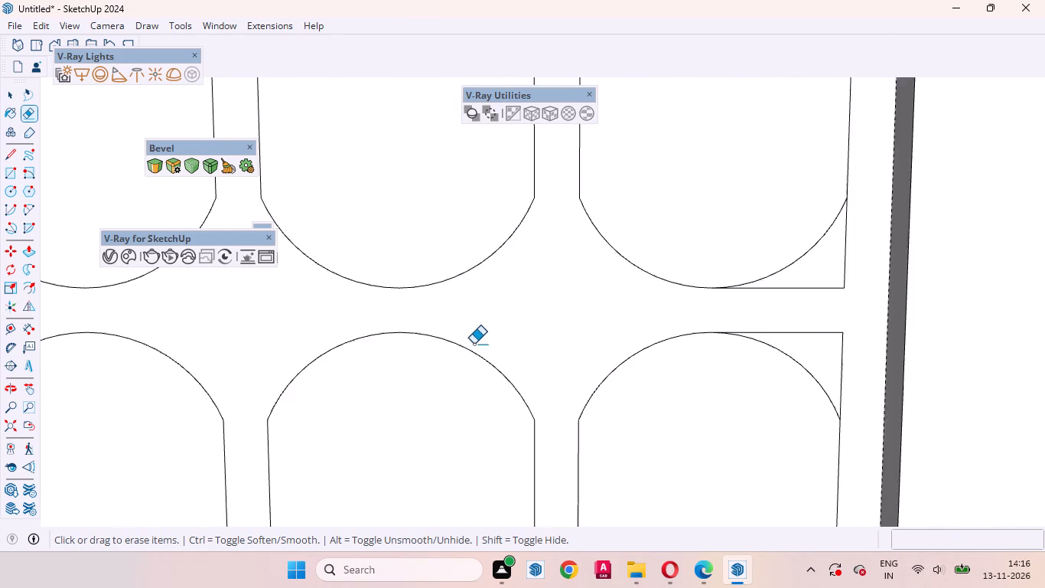
pyautogui.scroll(-5, 474, 344)
pyautogui.scroll(11, 855, 313)
pyautogui.moveTo(572, 265); pyautogui.dragTo(629, 272)
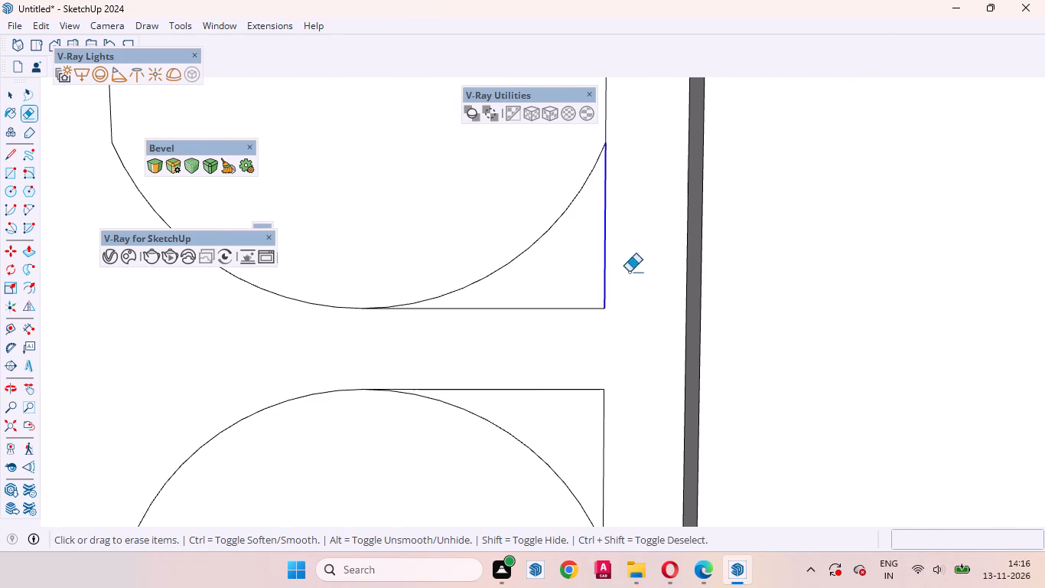
pyautogui.moveTo(629, 272); pyautogui.dragTo(566, 296)
# Erase the leftmost rectangles' outer square corners and the horizontal guides between the fifth and sixth rows.
pyautogui.scroll(-5, 899, 320)
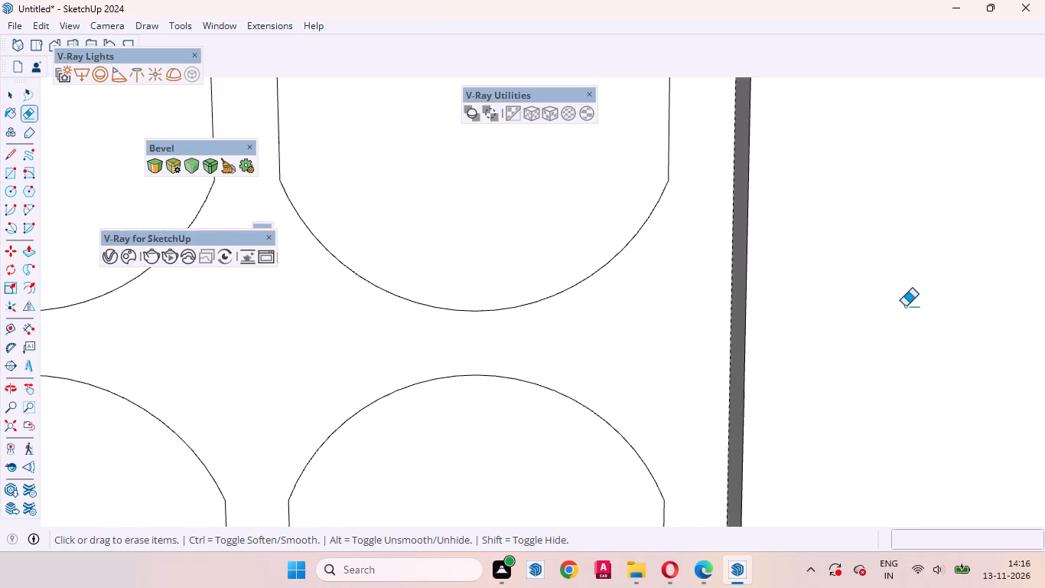
pyautogui.scroll(-20, 905, 306)
pyautogui.scroll(-8, 905, 306)
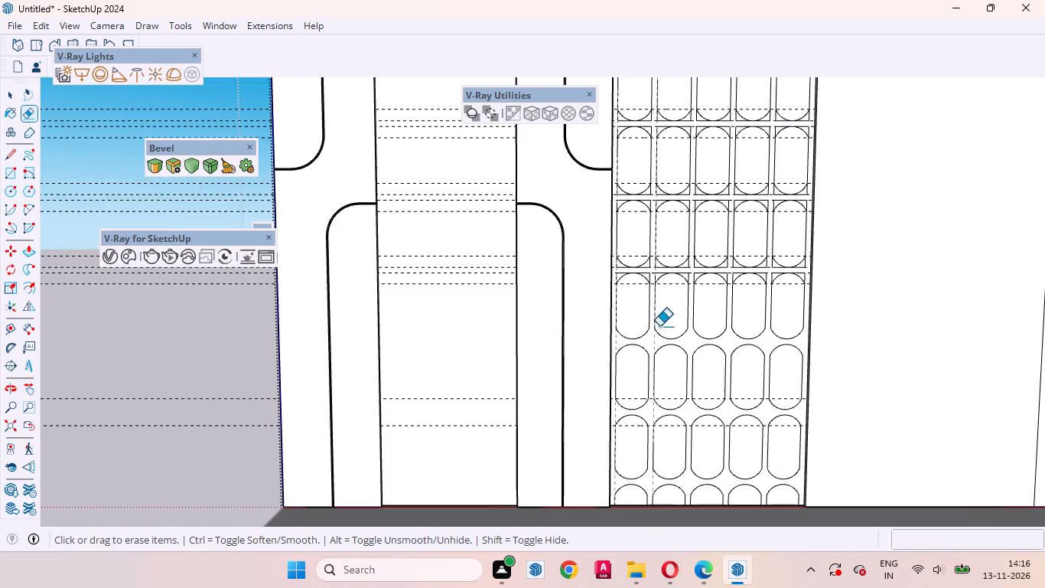
pyautogui.scroll(17, 624, 260)
pyautogui.scroll(4, 543, 255)
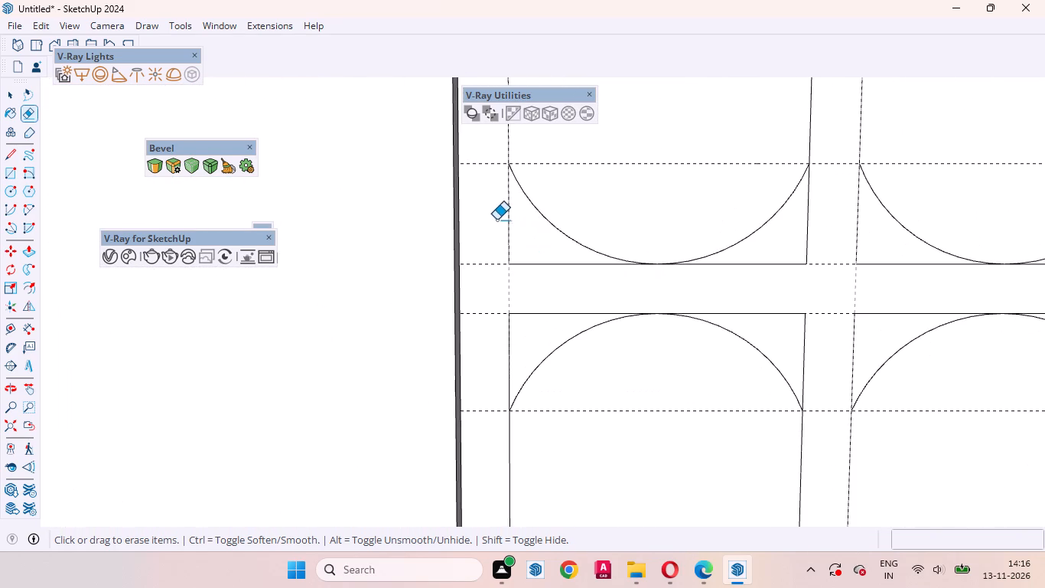
pyautogui.moveTo(493, 220); pyautogui.dragTo(485, 299)
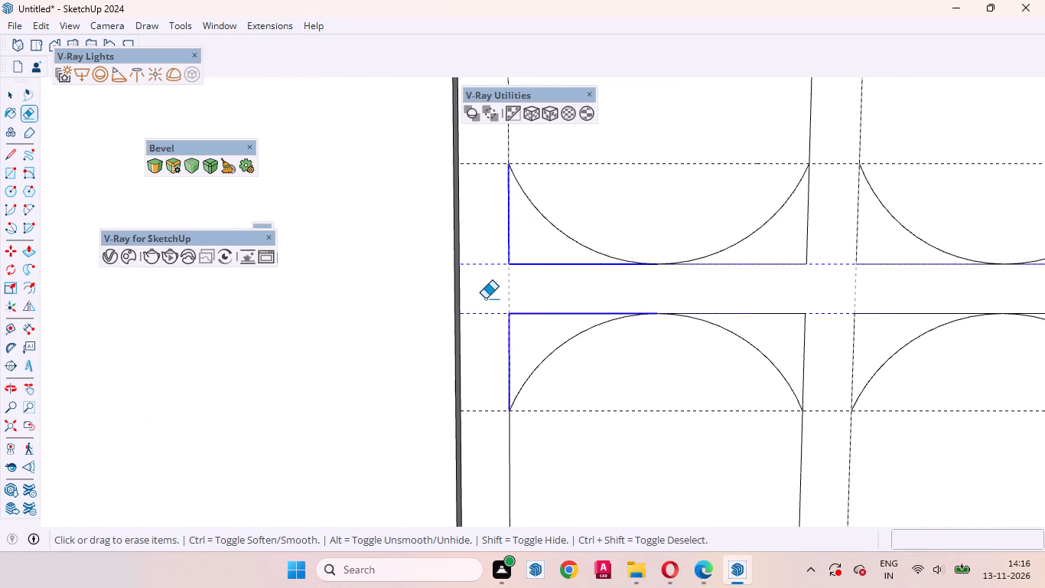
pyautogui.moveTo(485, 299); pyautogui.dragTo(482, 155)
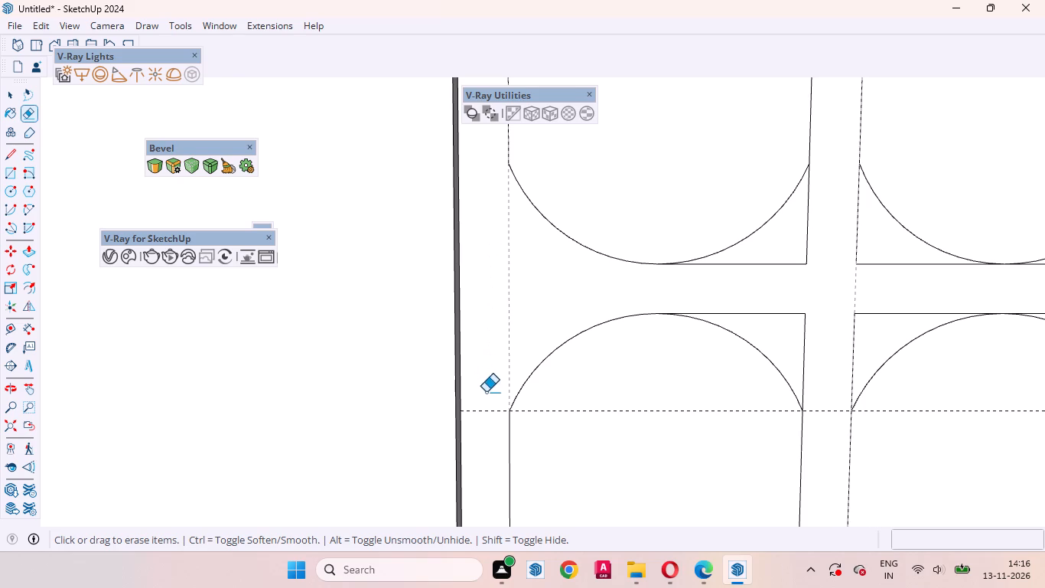
pyautogui.moveTo(486, 383); pyautogui.dragTo(488, 437)
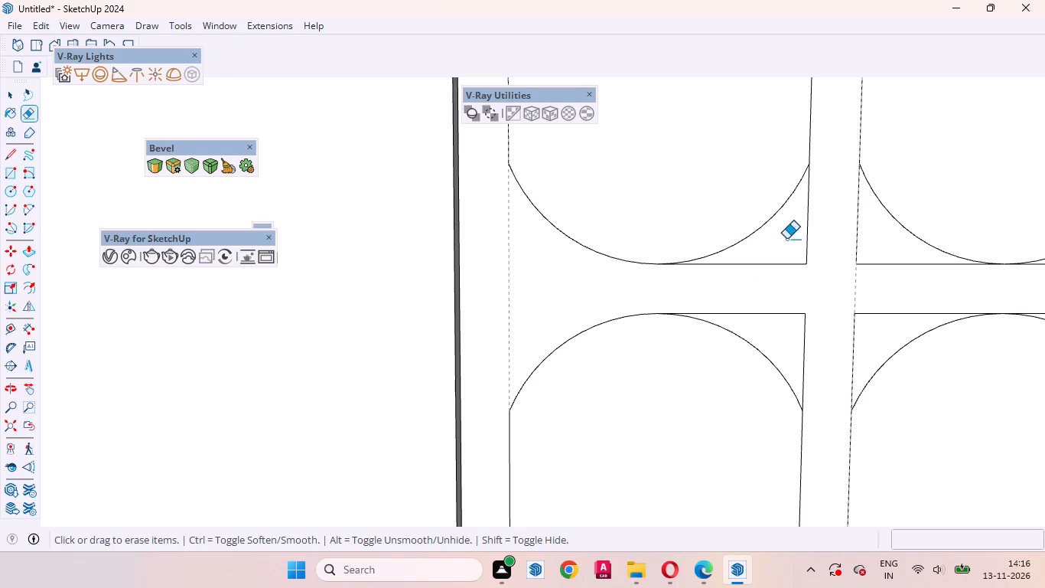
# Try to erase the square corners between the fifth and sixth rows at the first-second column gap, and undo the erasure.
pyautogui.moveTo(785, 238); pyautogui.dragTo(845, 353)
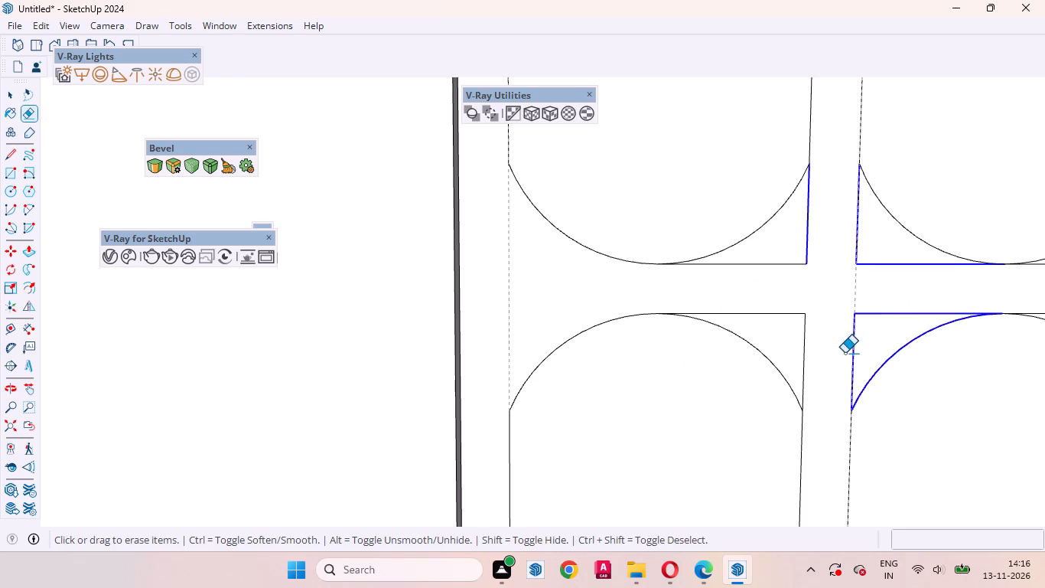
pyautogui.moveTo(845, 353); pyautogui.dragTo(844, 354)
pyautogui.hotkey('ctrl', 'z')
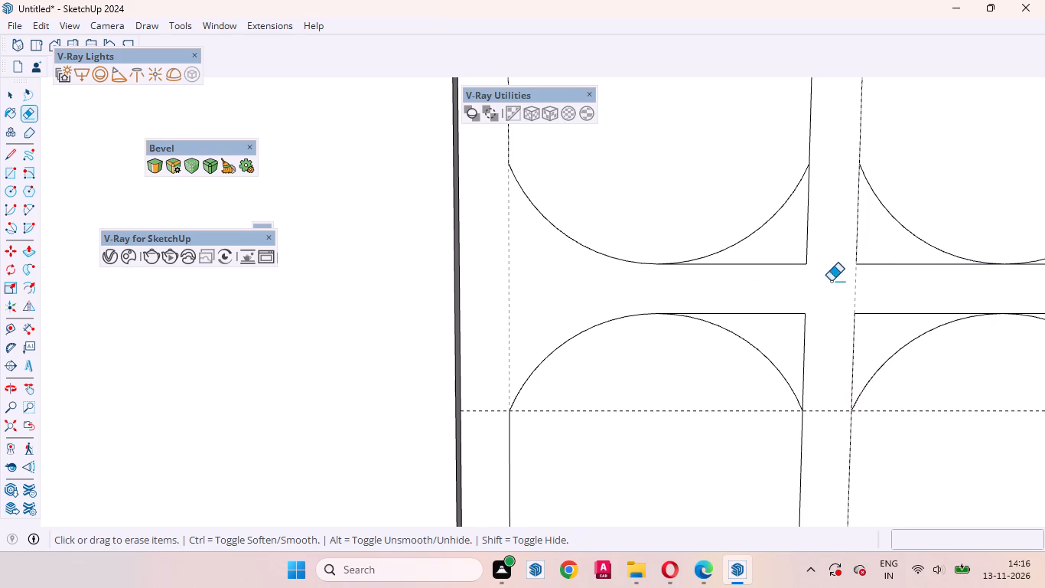
# Erase the square corners between the fifth and sixth rows at the first-second column gap and the horizontal guide through the sixth row's arc ends.
pyautogui.moveTo(790, 245); pyautogui.dragTo(878, 340)
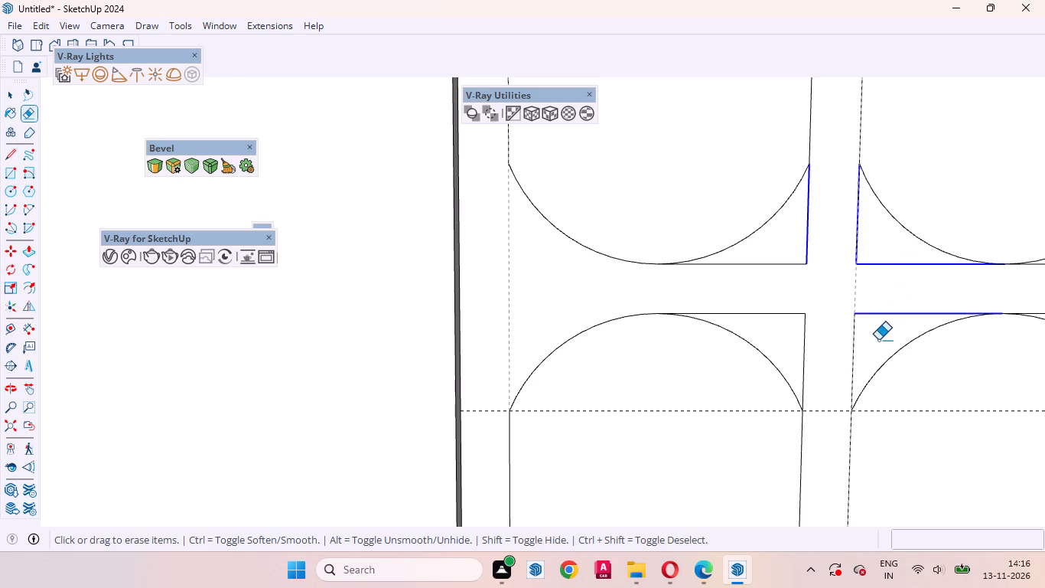
pyautogui.moveTo(878, 340); pyautogui.dragTo(784, 255)
pyautogui.scroll(-2, 593, 257)
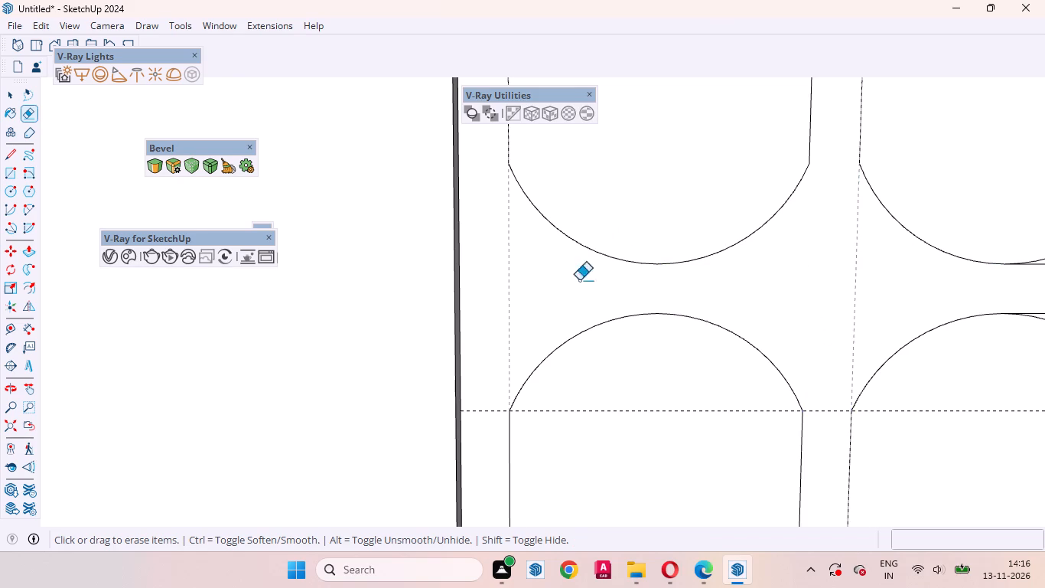
pyautogui.scroll(-7, 579, 280)
pyautogui.scroll(8, 655, 361)
pyautogui.moveTo(676, 332); pyautogui.dragTo(679, 379)
# Erase the leftover square corners between the fifth and sixth rows at the second-third and third-fourth column gaps.
pyautogui.scroll(-10, 600, 345)
pyautogui.scroll(8, 737, 286)
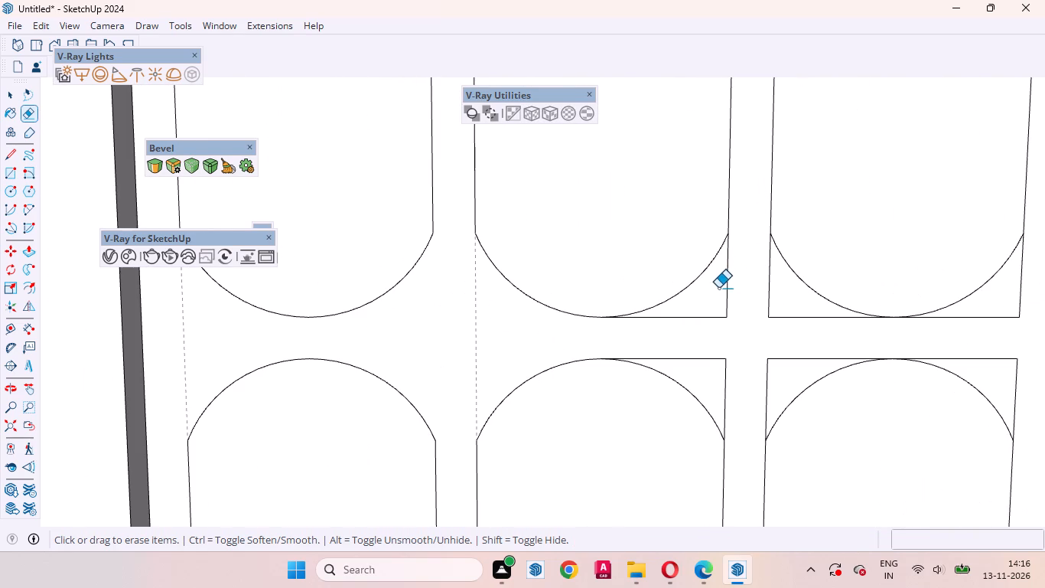
pyautogui.moveTo(718, 288); pyautogui.dragTo(708, 315)
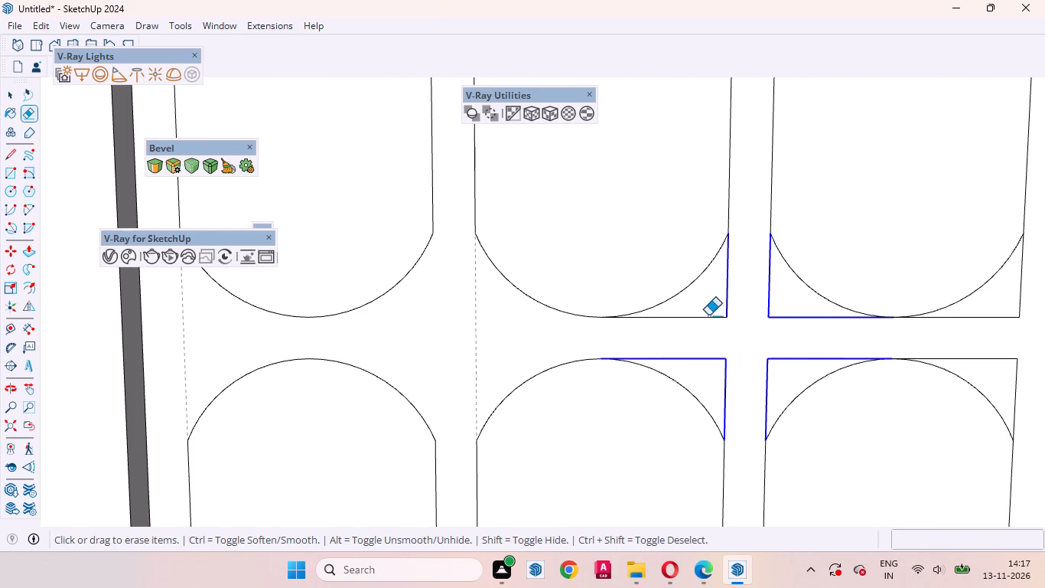
pyautogui.moveTo(708, 315); pyautogui.dragTo(712, 309)
pyautogui.scroll(-9, 565, 336)
pyautogui.scroll(13, 829, 332)
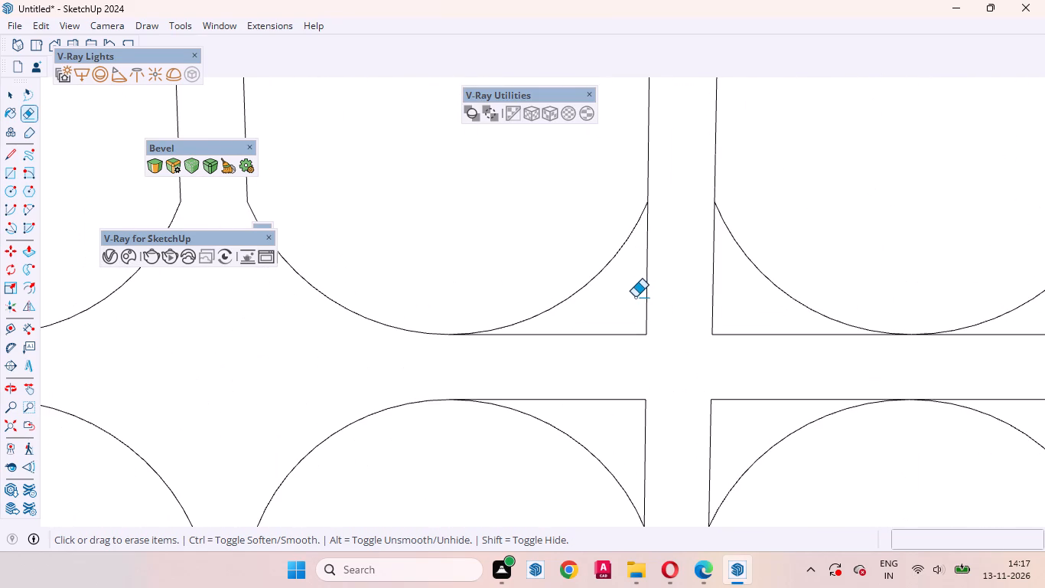
pyautogui.moveTo(617, 292); pyautogui.dragTo(607, 328)
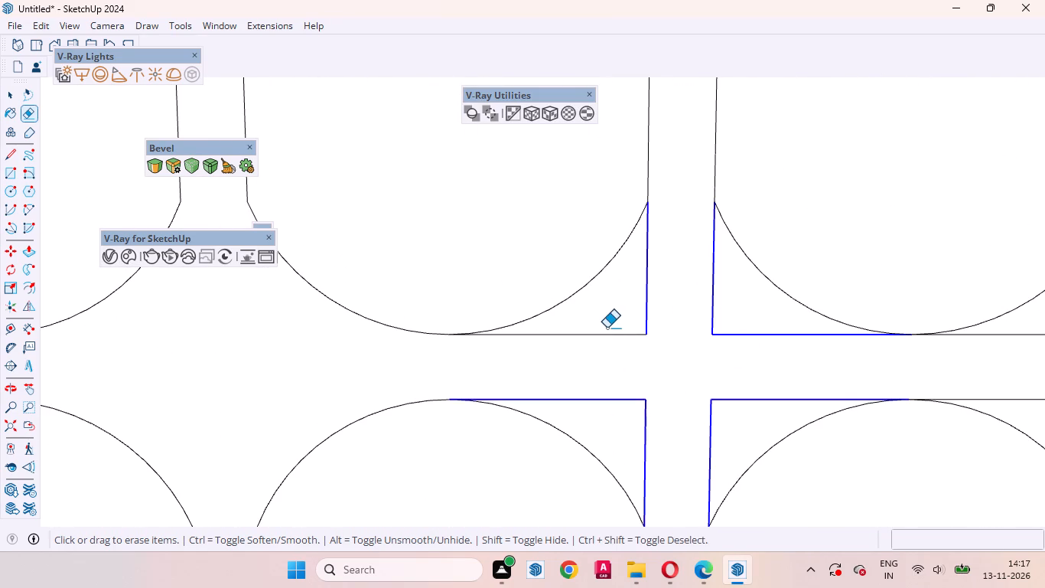
pyautogui.moveTo(607, 328); pyautogui.dragTo(607, 327)
# Erase the leftover square corners between the fifth and sixth rows at the fourth-fifth column gap and the rightmost rectangles' outer side.
pyautogui.scroll(-13, 516, 350)
pyautogui.scroll(10, 766, 405)
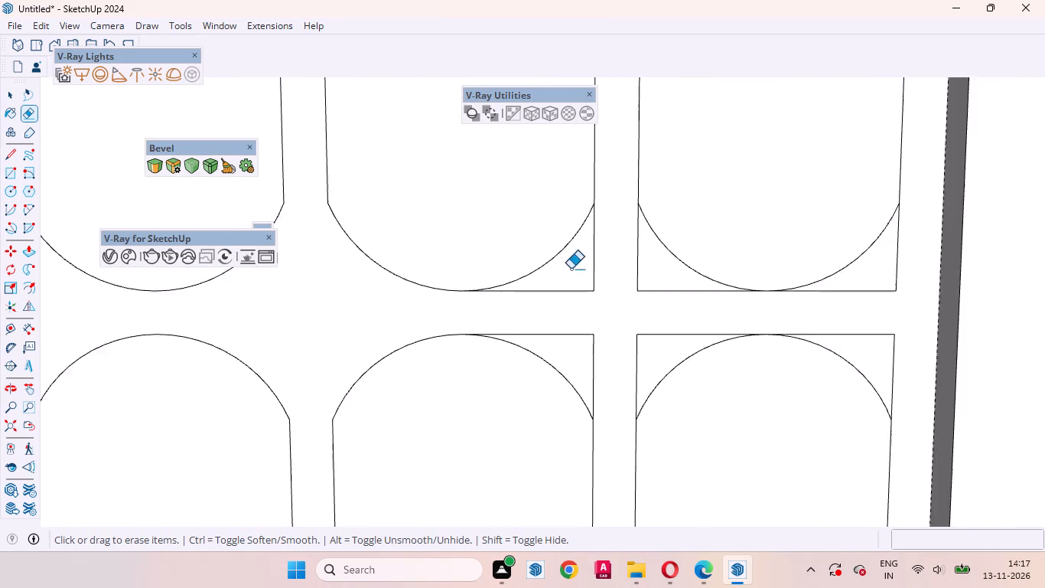
pyautogui.scroll(2, 571, 269)
pyautogui.moveTo(581, 264); pyautogui.dragTo(576, 381)
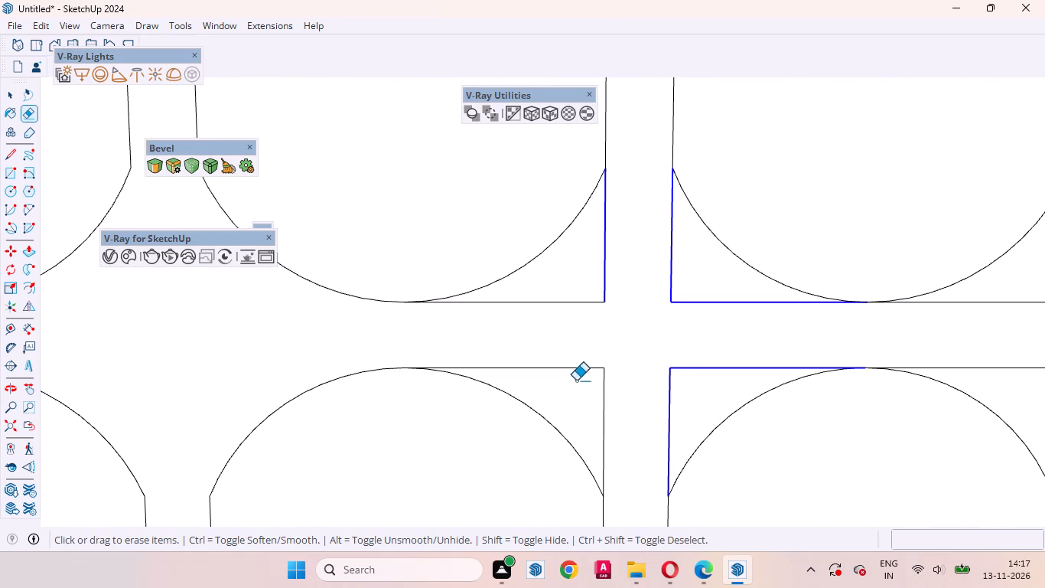
pyautogui.moveTo(576, 381); pyautogui.dragTo(578, 295)
pyautogui.scroll(-9, 481, 281)
pyautogui.scroll(7, 754, 297)
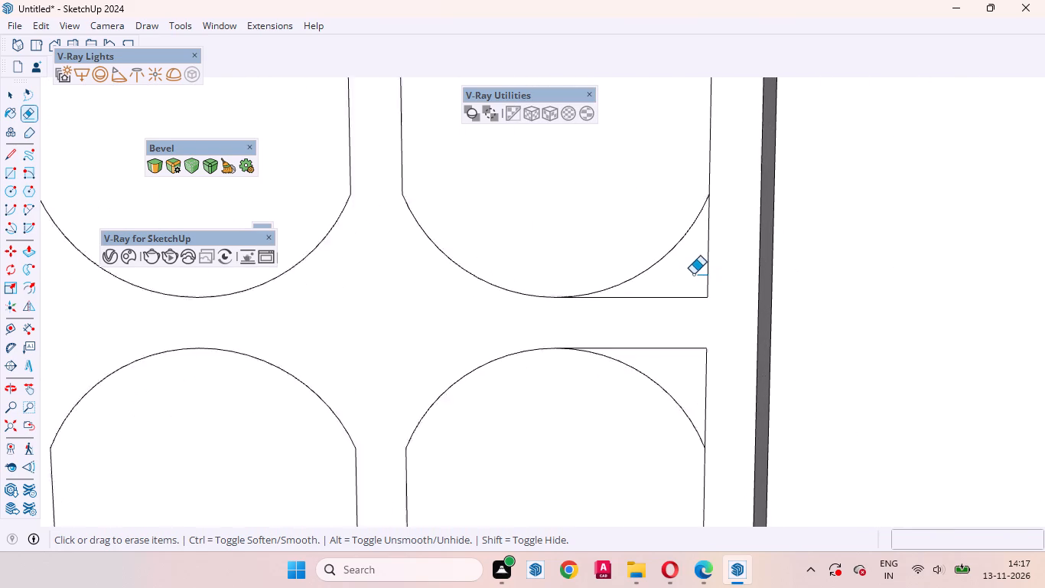
pyautogui.moveTo(692, 274); pyautogui.dragTo(687, 291)
pyautogui.scroll(-2, 832, 308)
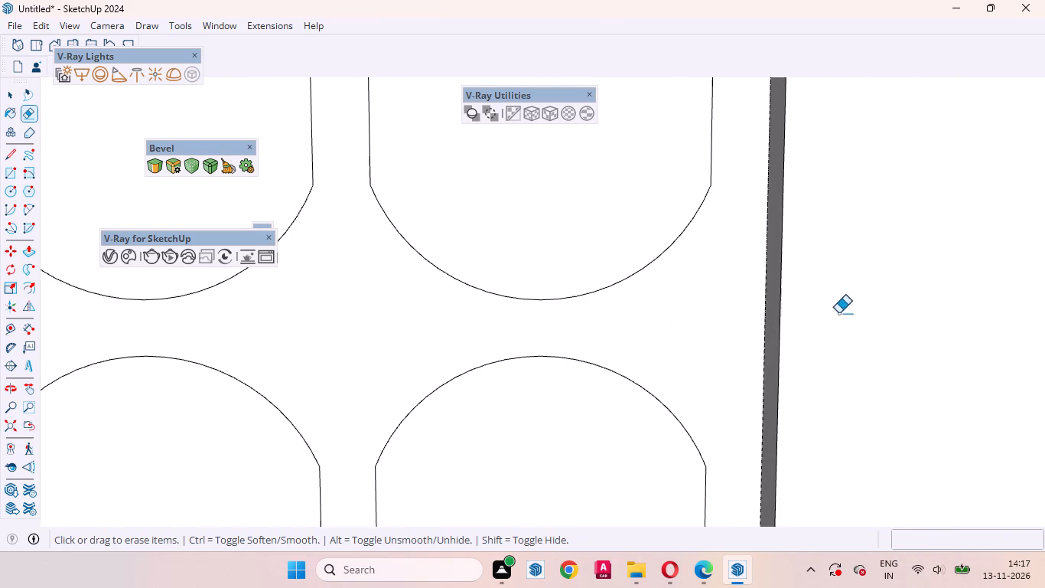
# Erase the two horizontal guides running across the lower part of the wall near the seventh and eighth rows.
pyautogui.scroll(-20, 838, 313)
pyautogui.scroll(-10, 838, 313)
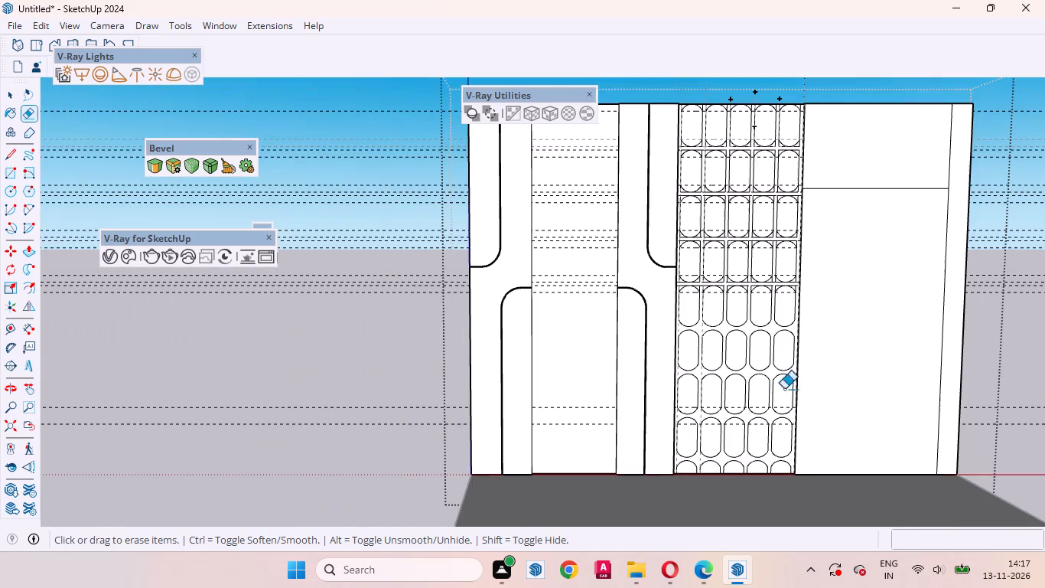
pyautogui.moveTo(403, 397); pyautogui.dragTo(405, 517)
# Erase the three lower horizontal guides between the fourth and fifth rows and the square corners at the first-second column gap and leftmost outer side.
pyautogui.scroll(13, 709, 231)
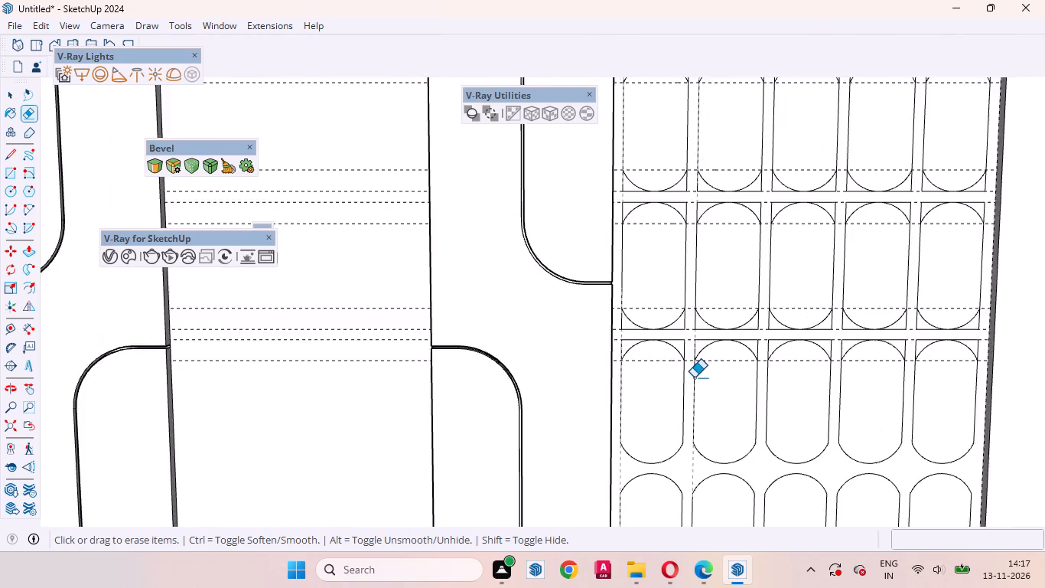
pyautogui.scroll(10, 694, 377)
pyautogui.moveTo(677, 293); pyautogui.dragTo(673, 327)
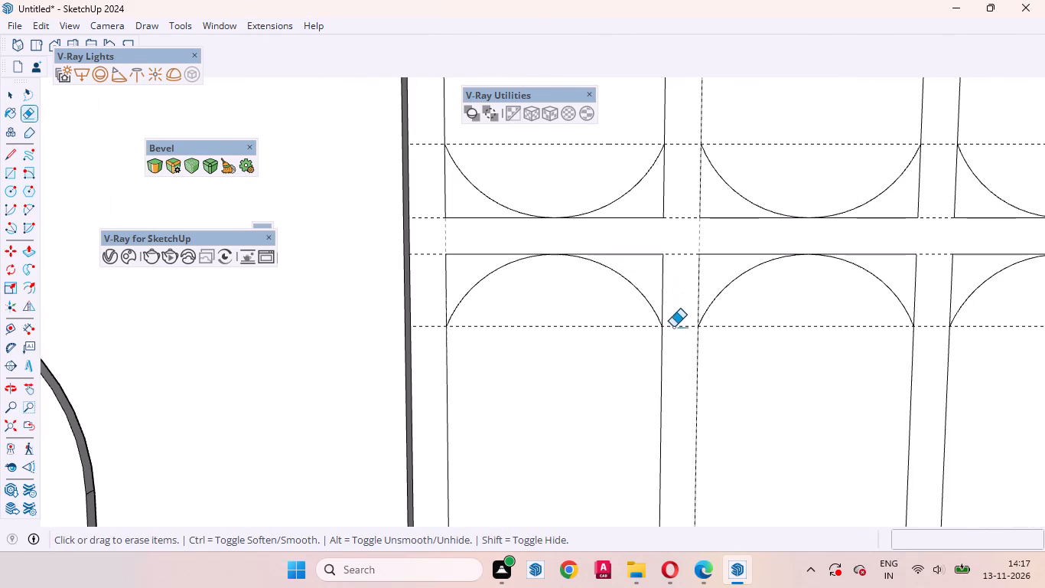
pyautogui.moveTo(673, 327); pyautogui.dragTo(673, 357)
pyautogui.moveTo(640, 191); pyautogui.dragTo(643, 189)
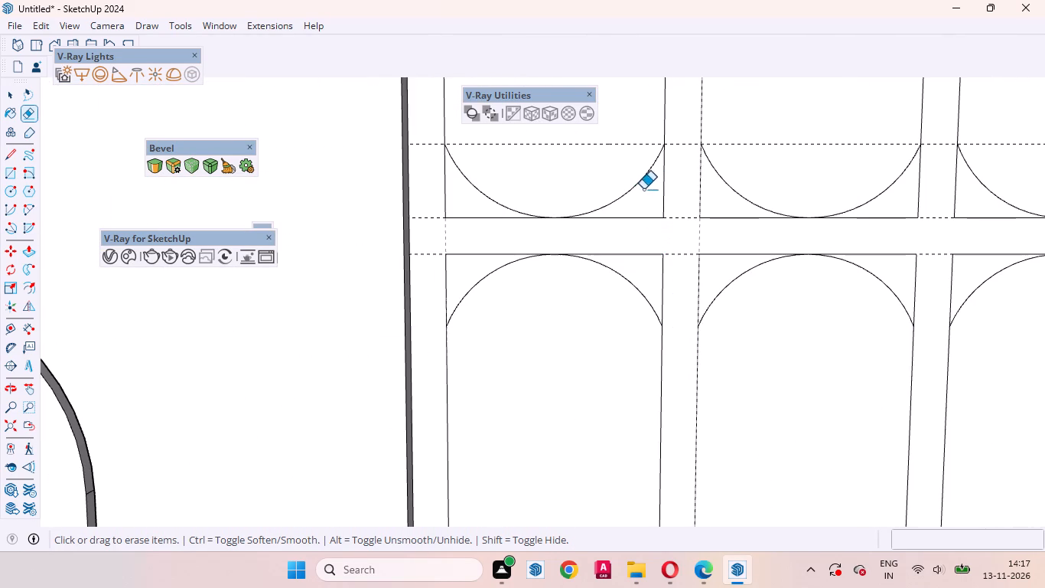
pyautogui.moveTo(643, 189); pyautogui.dragTo(649, 208)
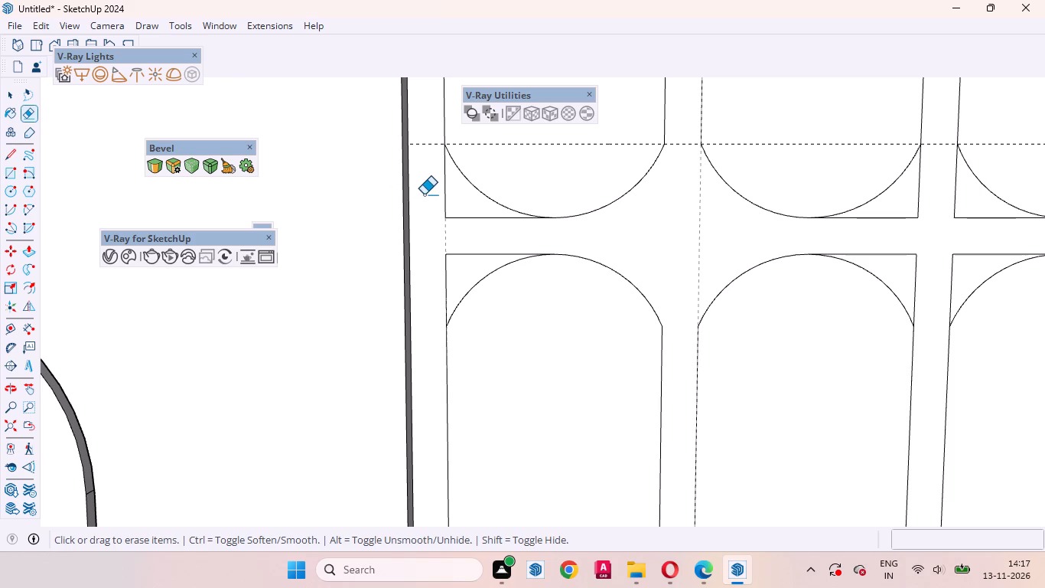
pyautogui.moveTo(425, 194); pyautogui.dragTo(427, 271)
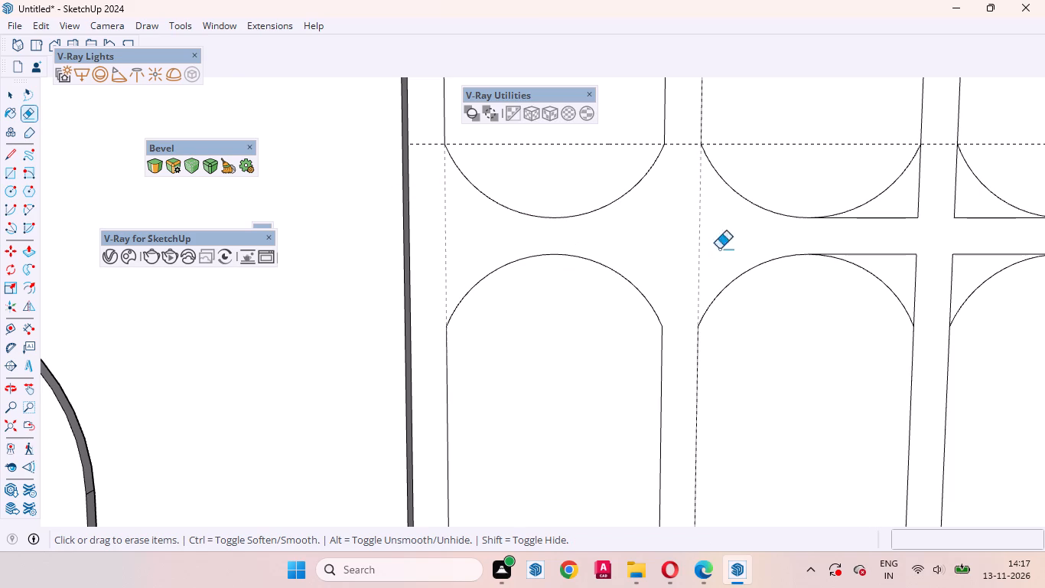
# Erase the leftover square corners between the fourth and fifth rows at the second-third and third-fourth column gaps.
pyautogui.moveTo(907, 207); pyautogui.dragTo(931, 281)
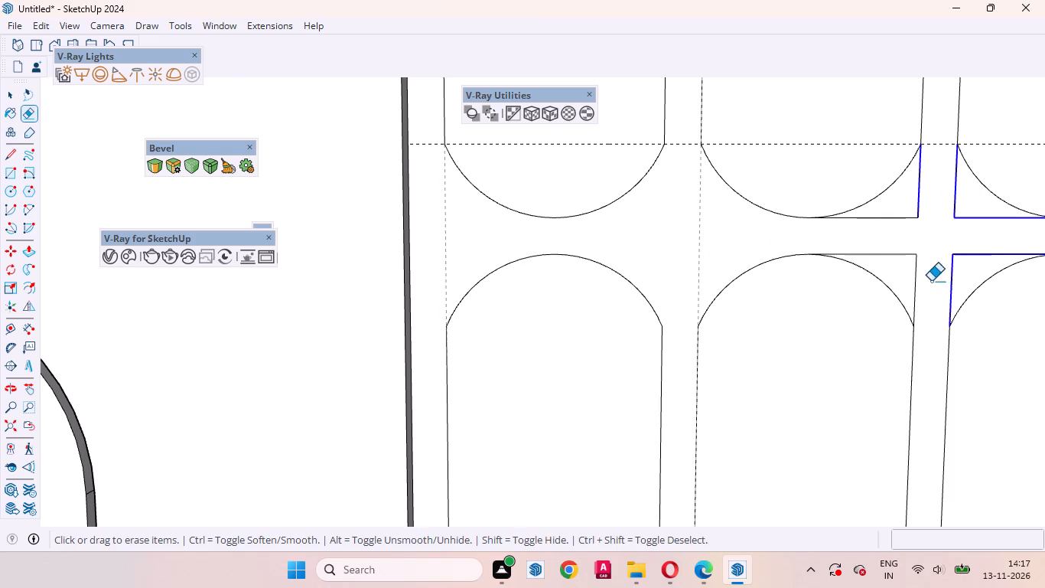
pyautogui.moveTo(931, 281); pyautogui.dragTo(910, 217)
pyautogui.scroll(-12, 549, 319)
pyautogui.scroll(2, 708, 312)
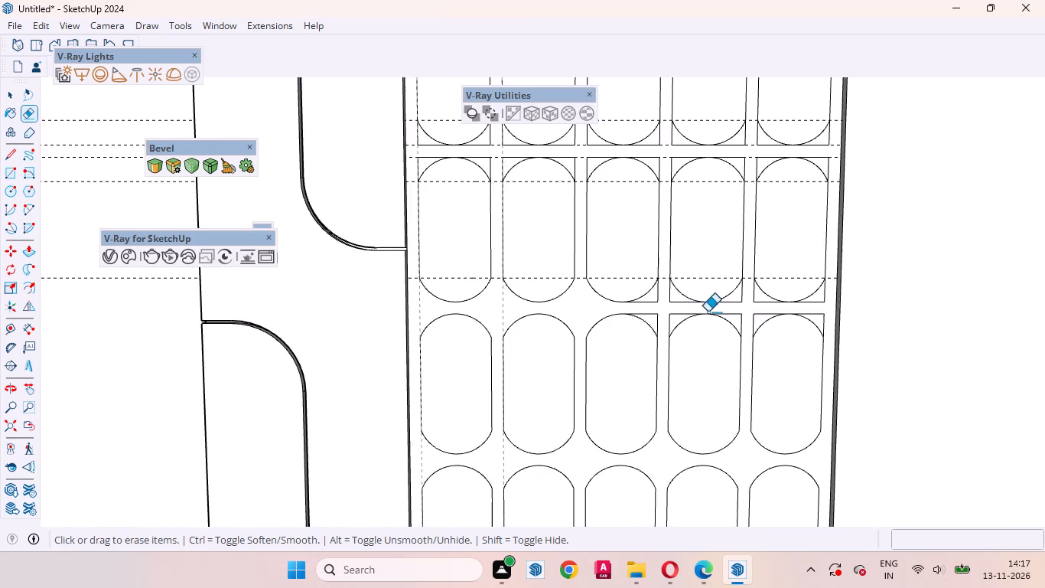
pyautogui.scroll(12, 708, 312)
pyautogui.moveTo(616, 269); pyautogui.dragTo(707, 364)
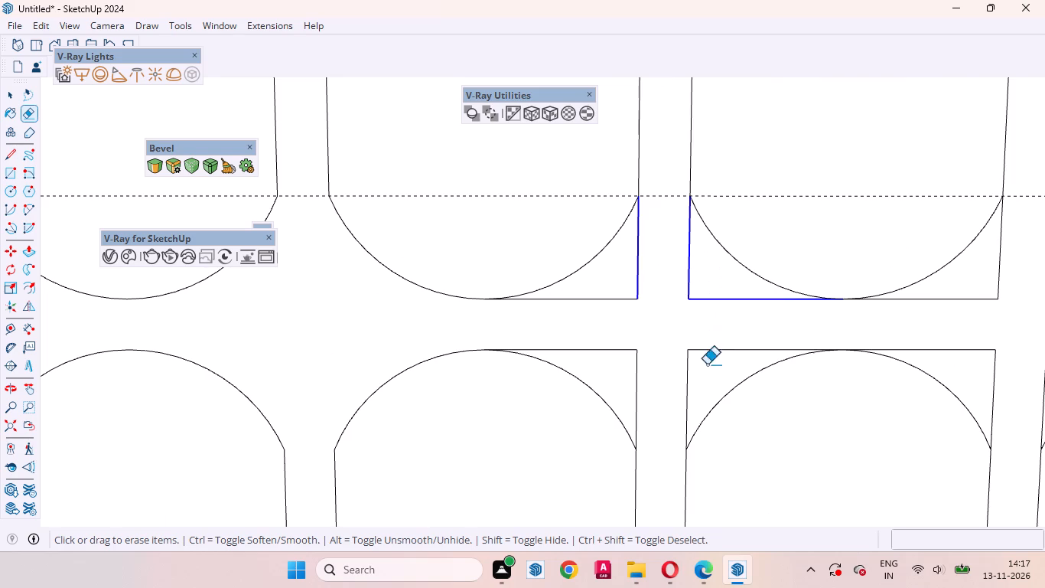
pyautogui.moveTo(707, 364); pyautogui.dragTo(618, 290)
# Erase the leftover square corners between the fourth and fifth rows at the fourth-fifth column gap and the rightmost rectangles' outer side.
pyautogui.scroll(-8, 526, 335)
pyautogui.scroll(2, 728, 326)
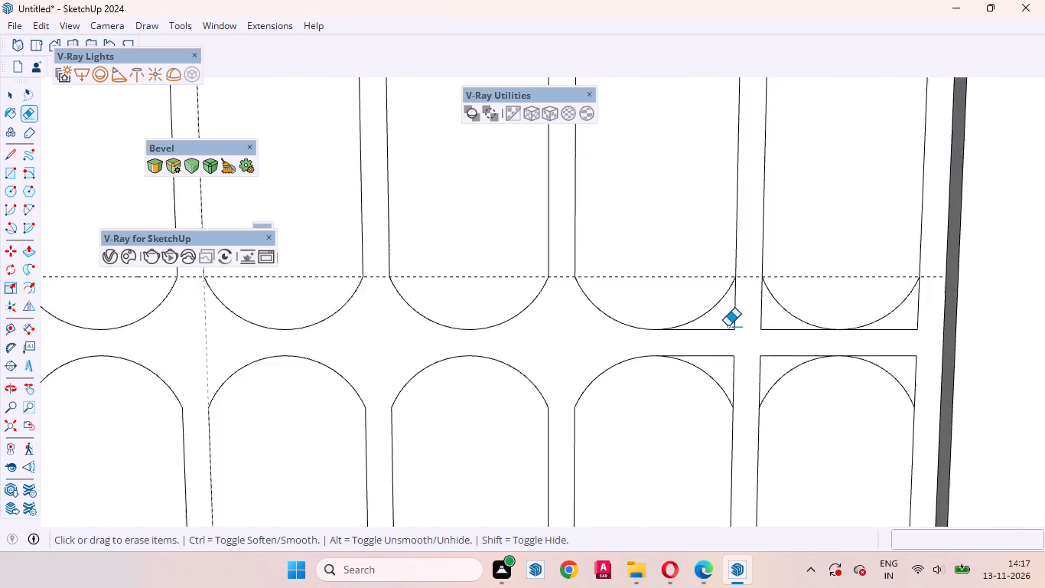
pyautogui.scroll(7, 728, 326)
pyautogui.moveTo(725, 302); pyautogui.dragTo(704, 401)
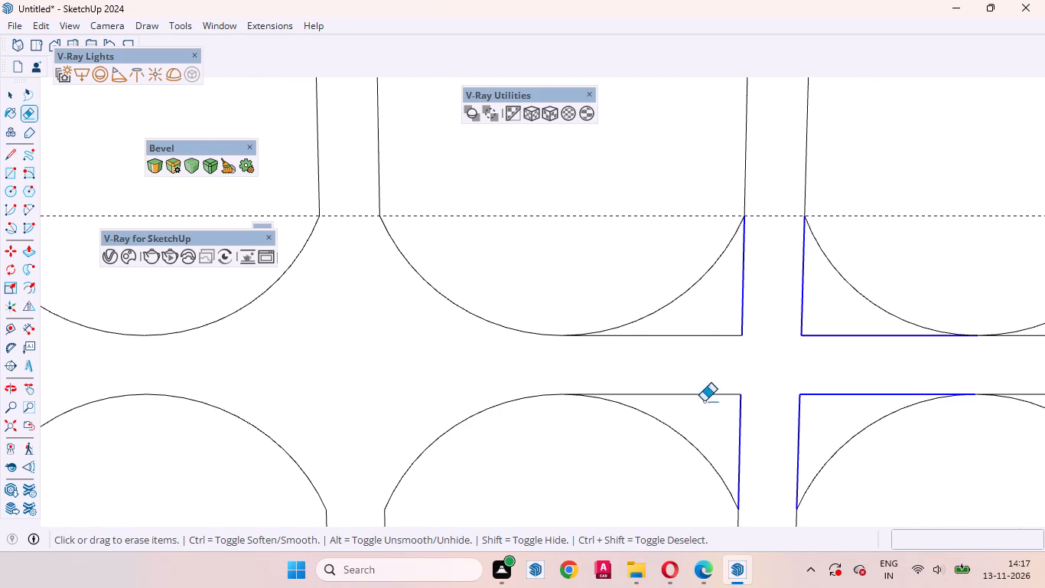
pyautogui.moveTo(704, 401); pyautogui.dragTo(719, 315)
pyautogui.scroll(-8, 586, 368)
pyautogui.scroll(6, 889, 348)
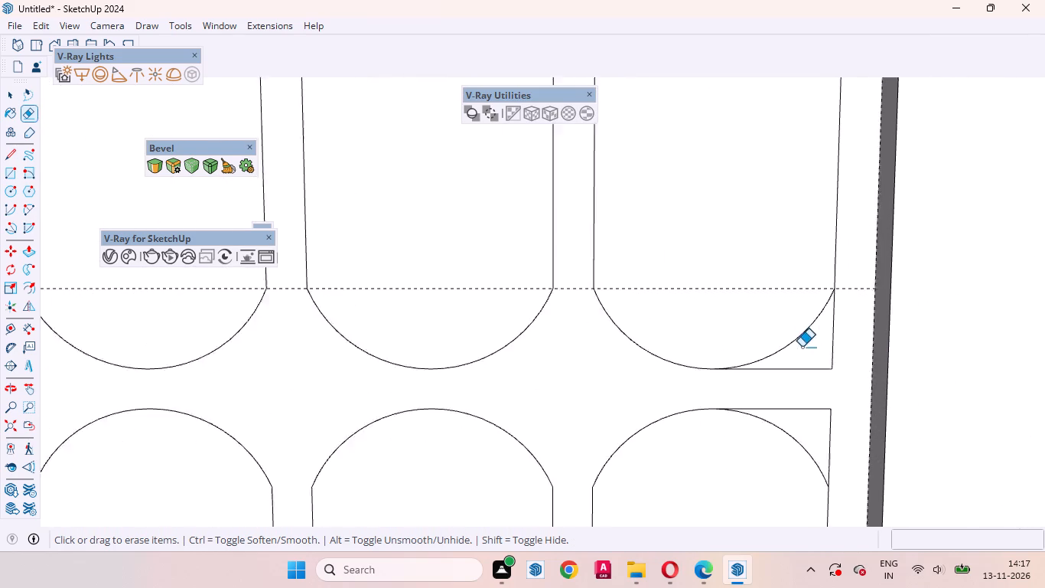
pyautogui.scroll(1, 802, 347)
pyautogui.moveTo(822, 347); pyautogui.dragTo(807, 365)
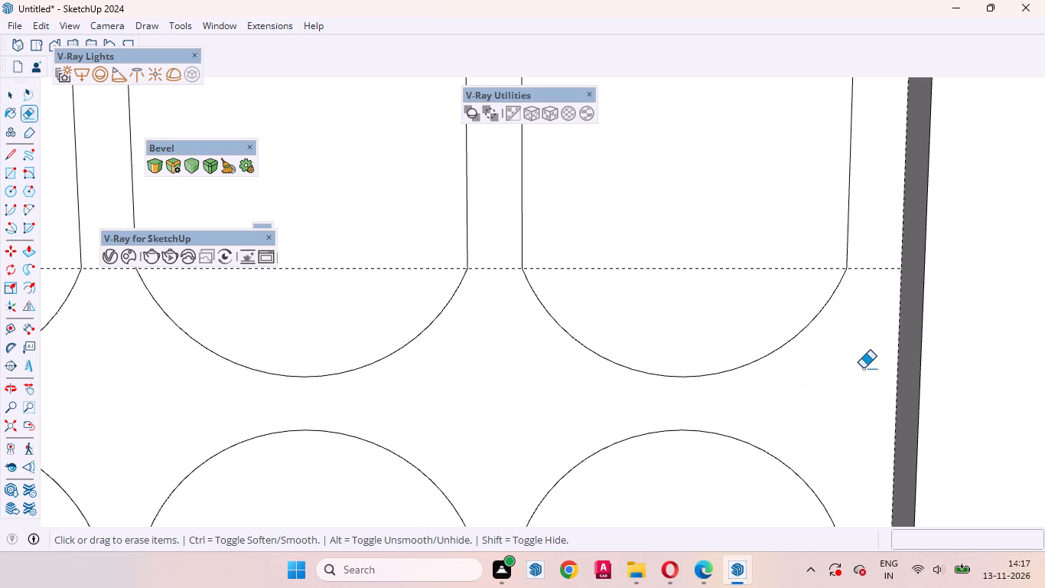
# Erase the horizontal guide running across the lower arcs of the fourth row of rounded rectangles.
pyautogui.scroll(-1, 885, 408)
pyautogui.scroll(1, 890, 416)
pyautogui.scroll(-15, 894, 422)
pyautogui.scroll(8, 624, 371)
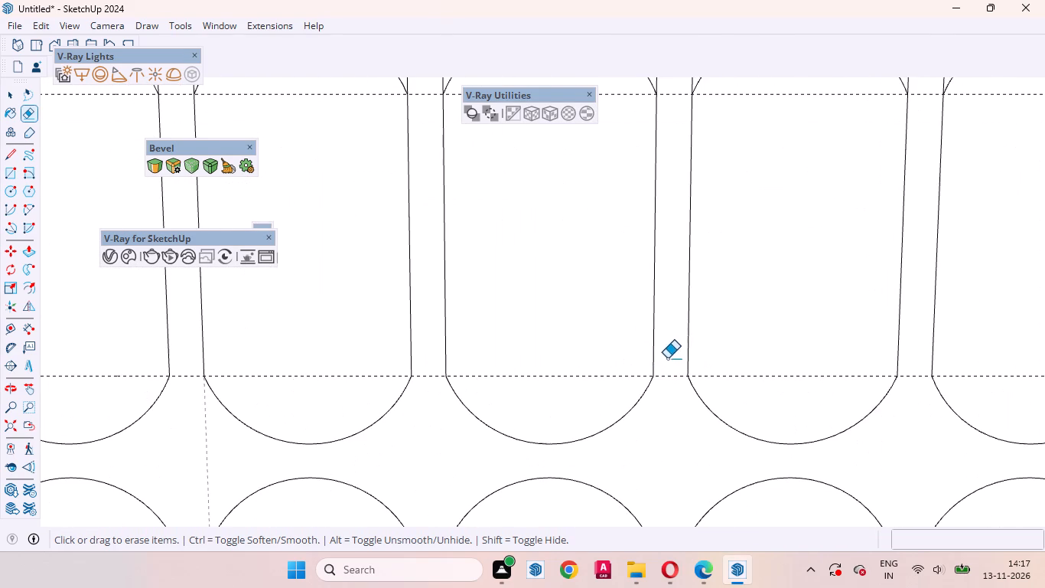
pyautogui.moveTo(668, 355); pyautogui.dragTo(667, 402)
# Erase the three lower horizontal guides between the third and fourth rows and the square corners at the first-second column gap and leftmost outer side.
pyautogui.scroll(-10, 711, 397)
pyautogui.scroll(-5, 586, 374)
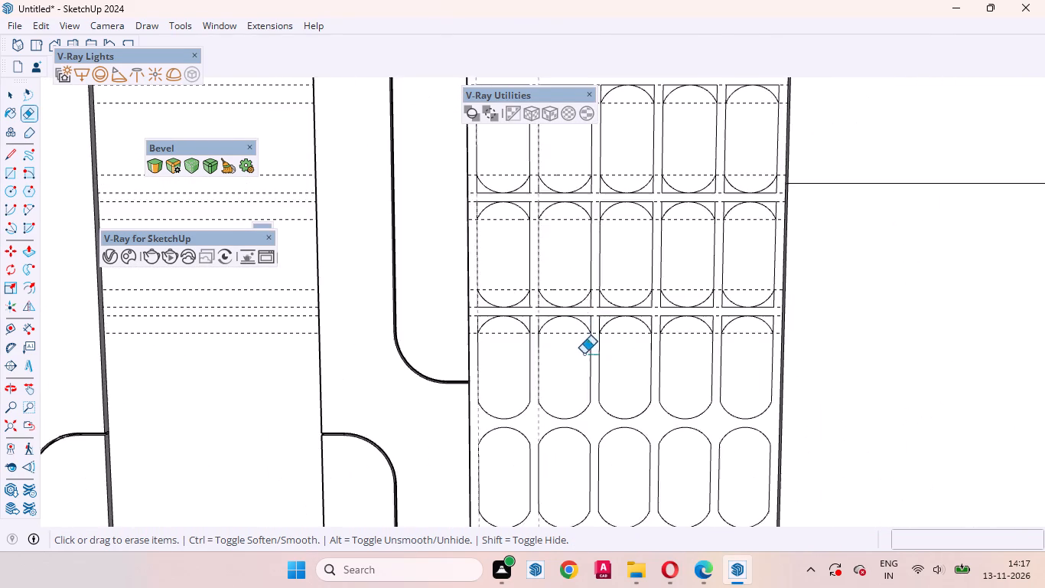
pyautogui.scroll(-5, 576, 224)
pyautogui.scroll(-9, 663, 234)
pyautogui.scroll(5, 634, 325)
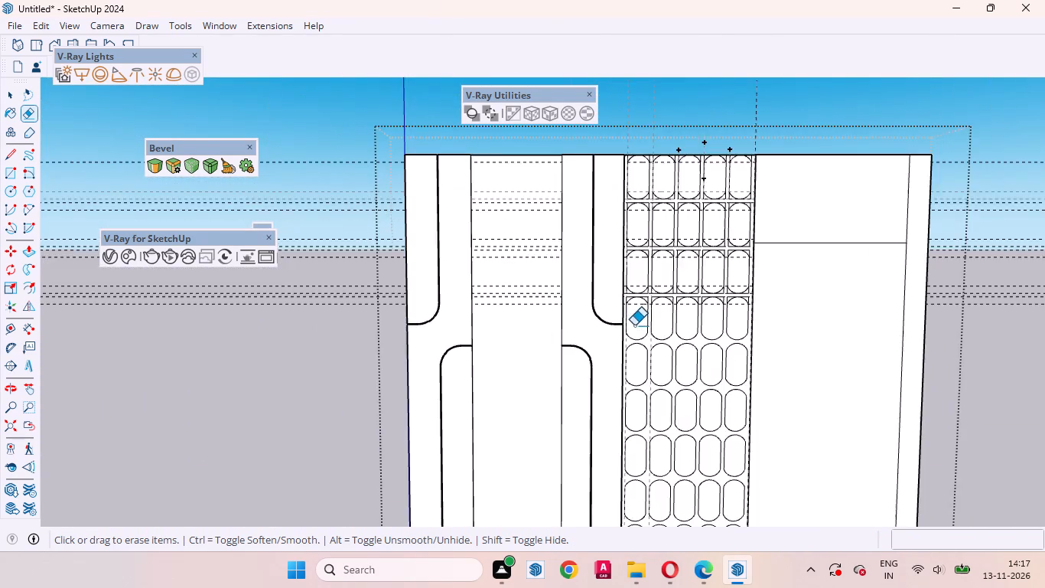
pyautogui.scroll(20, 634, 325)
pyautogui.scroll(3, 634, 325)
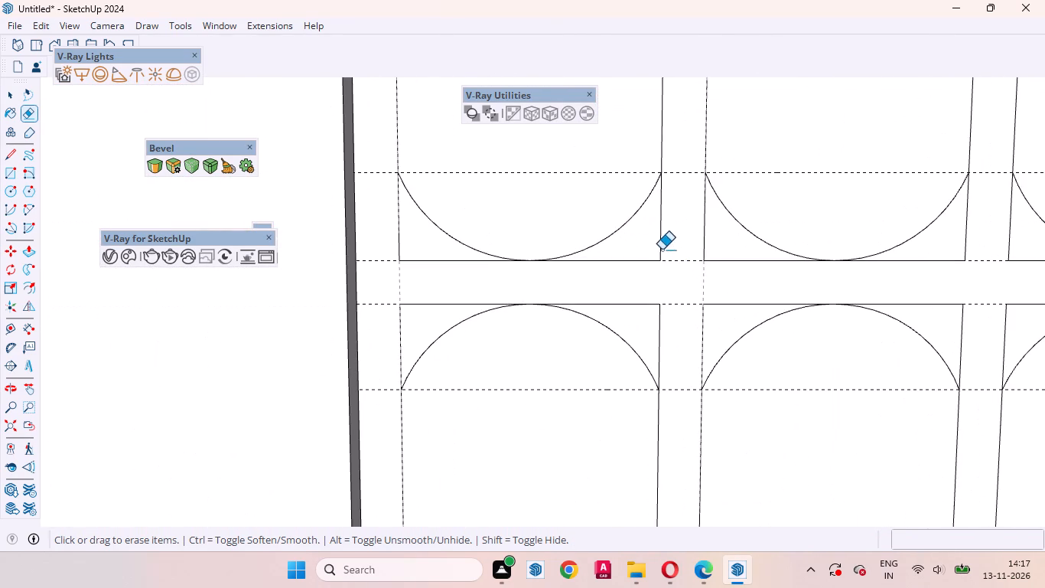
pyautogui.moveTo(645, 240); pyautogui.dragTo(639, 283)
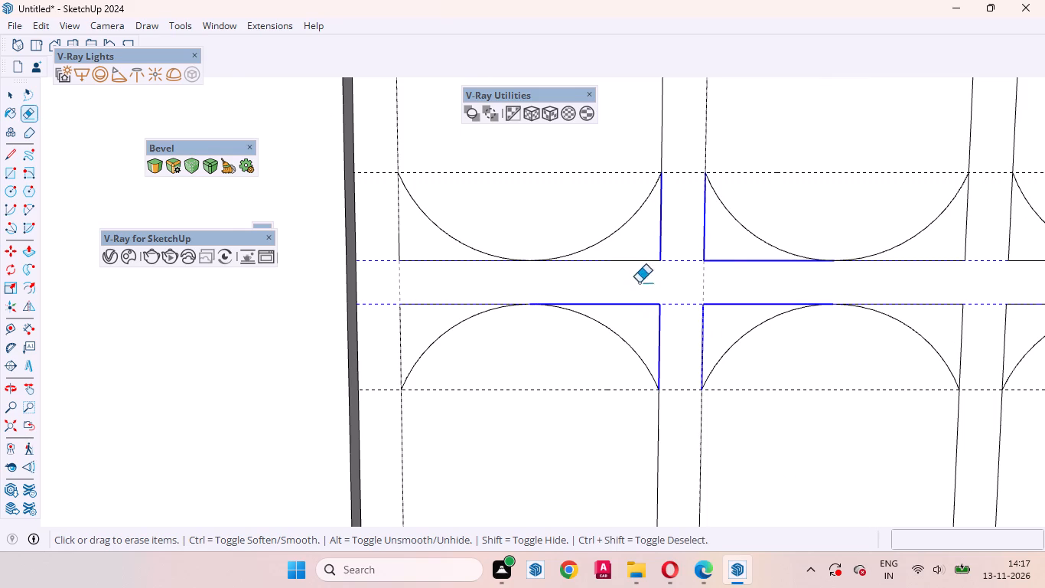
pyautogui.moveTo(639, 283); pyautogui.dragTo(648, 251)
pyautogui.moveTo(682, 378); pyautogui.dragTo(682, 416)
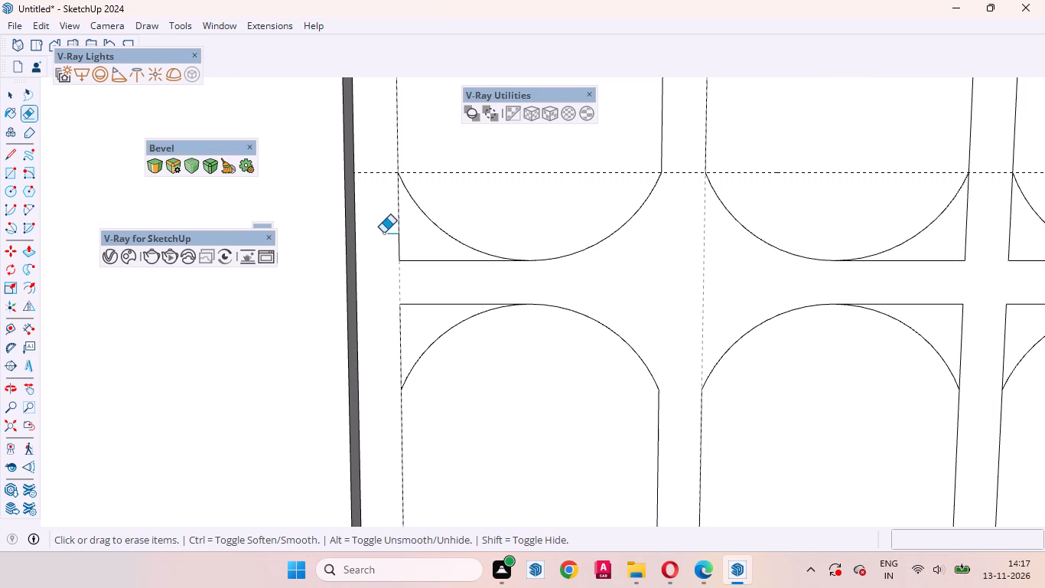
pyautogui.moveTo(383, 233); pyautogui.dragTo(385, 298)
# Erase the leftover square corners between the third and fourth rows at the second-third and third-fourth column gaps.
pyautogui.scroll(-10, 396, 371)
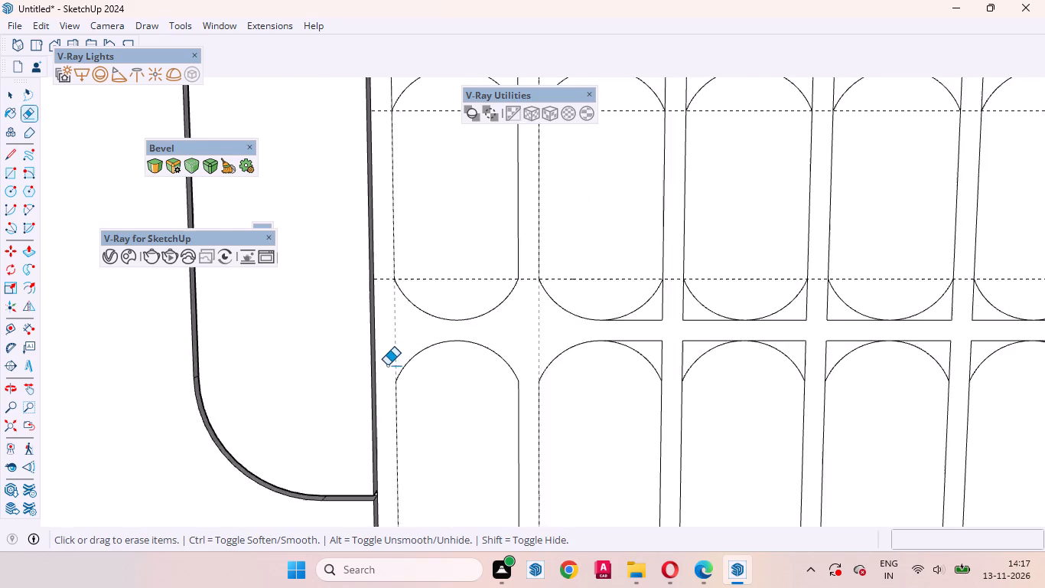
pyautogui.scroll(-4, 387, 365)
pyautogui.scroll(12, 578, 333)
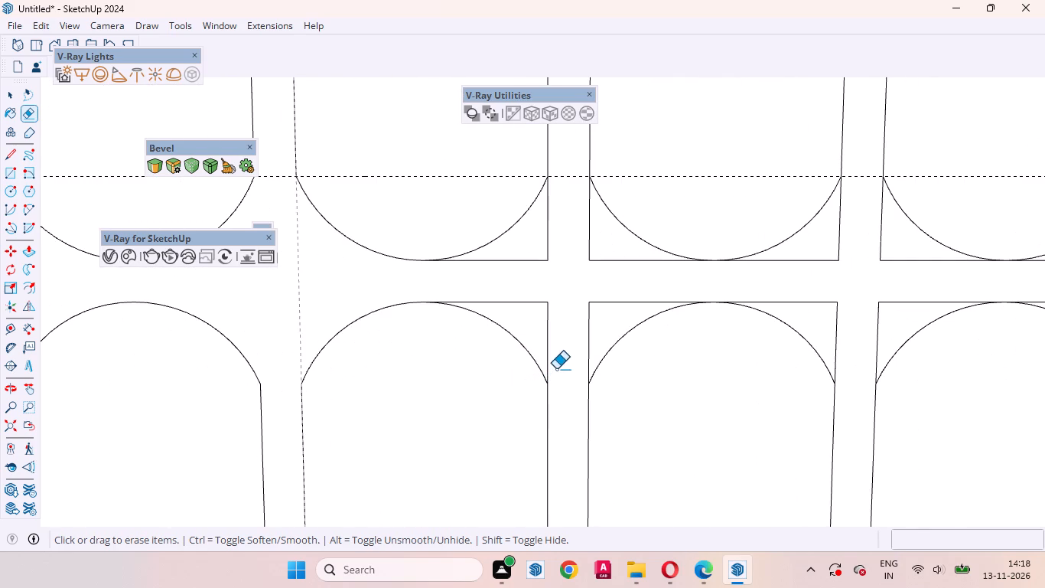
pyautogui.moveTo(533, 232); pyautogui.dragTo(530, 317)
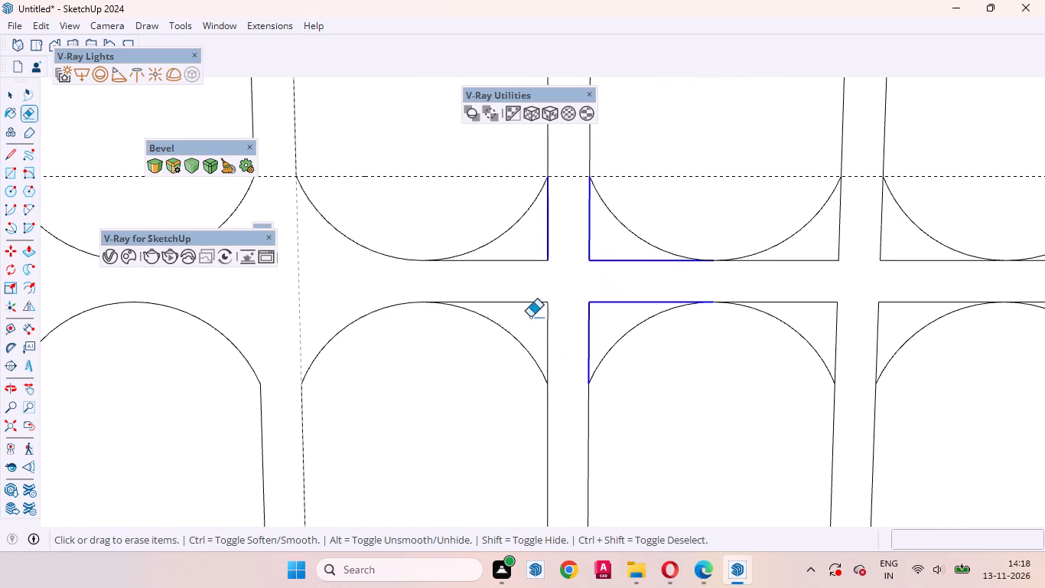
pyautogui.moveTo(530, 317); pyautogui.dragTo(509, 253)
pyautogui.scroll(-9, 455, 341)
pyautogui.scroll(7, 580, 311)
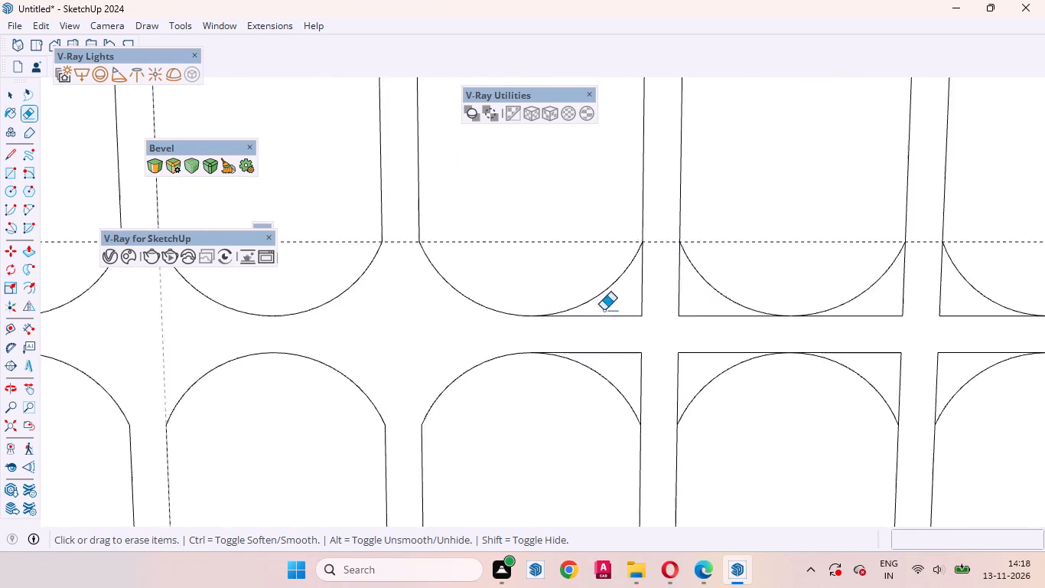
pyautogui.scroll(5, 604, 310)
pyautogui.moveTo(636, 295); pyautogui.dragTo(623, 307)
# Erase the leftover square corners between the third and fourth rows at the fourth-fifth column gap and the rightmost rectangles' outer side.
pyautogui.scroll(-13, 376, 346)
pyautogui.scroll(9, 610, 358)
pyautogui.moveTo(596, 325); pyautogui.dragTo(589, 329)
pyautogui.scroll(-6, 409, 392)
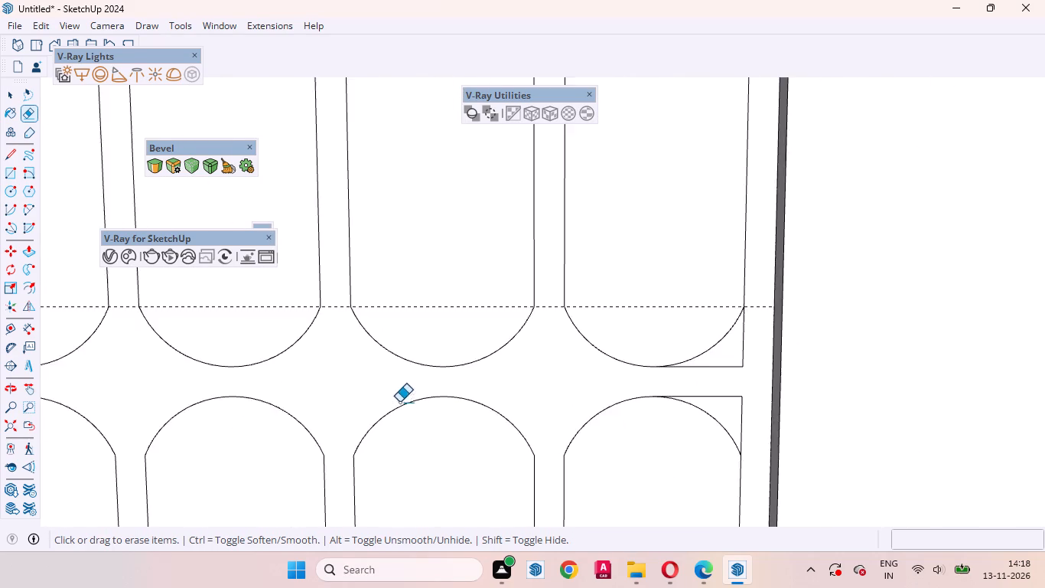
pyautogui.scroll(-3, 399, 402)
pyautogui.scroll(11, 771, 389)
pyautogui.moveTo(562, 351); pyautogui.dragTo(630, 372)
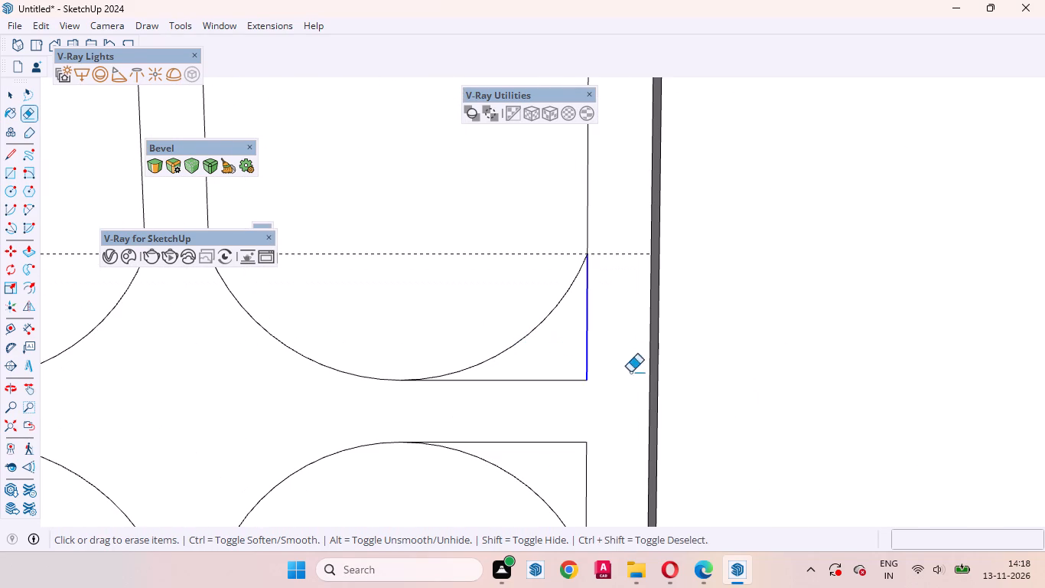
pyautogui.moveTo(630, 372); pyautogui.dragTo(578, 356)
# Erase the two horizontal guides running across the lower and upper arcs of the third row.
pyautogui.scroll(-10, 848, 410)
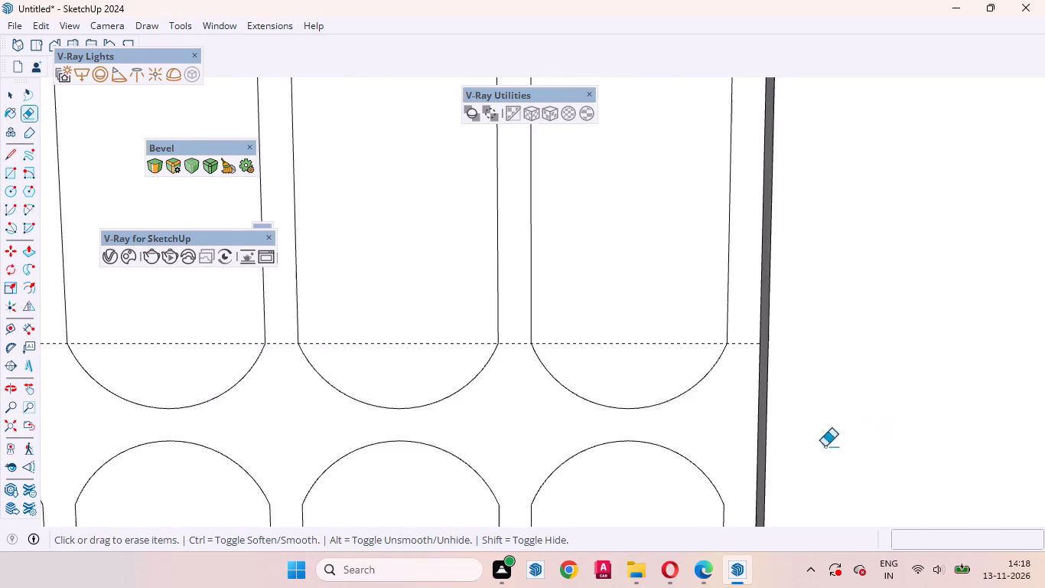
pyautogui.scroll(-2, 825, 446)
pyautogui.scroll(8, 645, 416)
pyautogui.moveTo(710, 299); pyautogui.dragTo(711, 383)
pyautogui.scroll(-3, 783, 428)
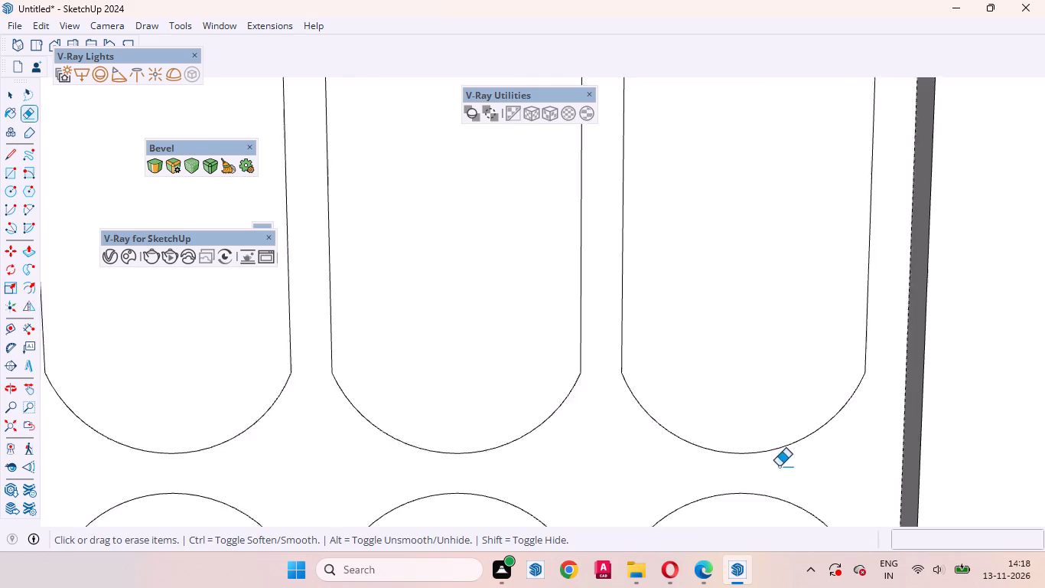
pyautogui.scroll(-12, 779, 466)
pyautogui.scroll(8, 765, 316)
pyautogui.moveTo(760, 321); pyautogui.dragTo(765, 407)
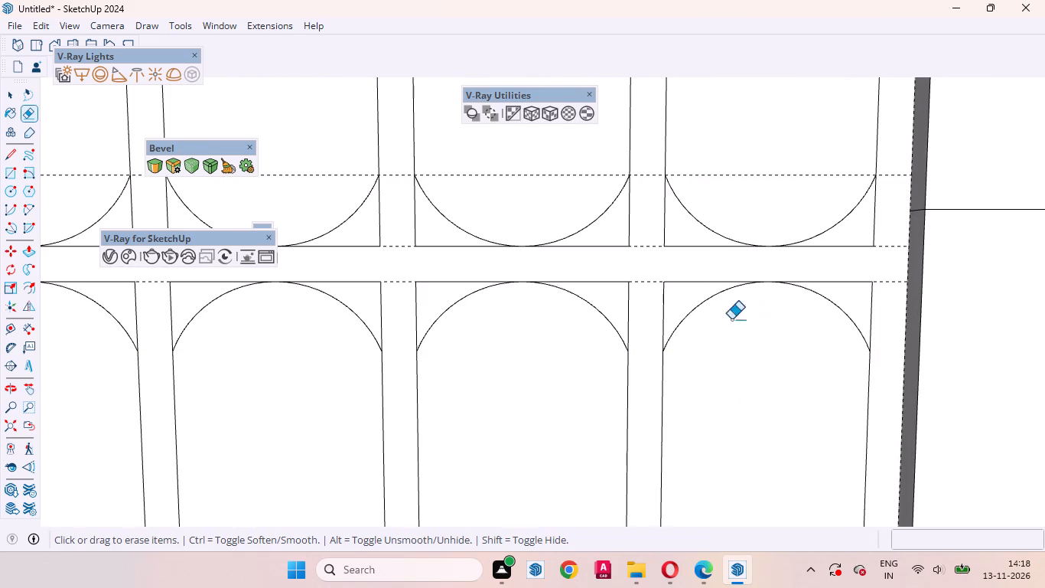
# Erase the three horizontal guides between the second and third rows and the square corners at the fourth-fifth column gap and rightmost outer side.
pyautogui.moveTo(610, 220); pyautogui.dragTo(610, 249)
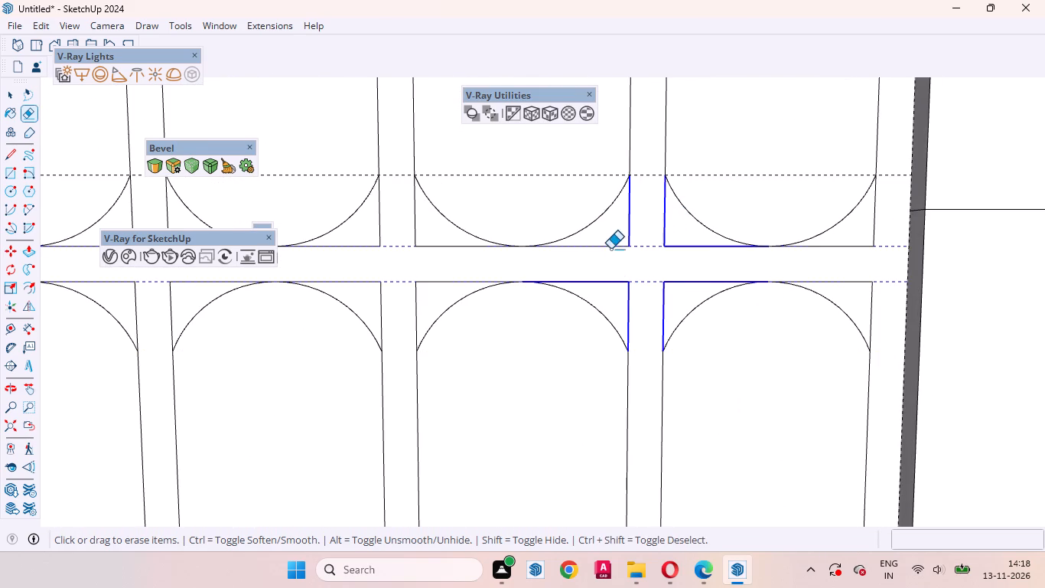
pyautogui.moveTo(610, 249); pyautogui.dragTo(610, 241)
pyautogui.moveTo(858, 235); pyautogui.dragTo(876, 299)
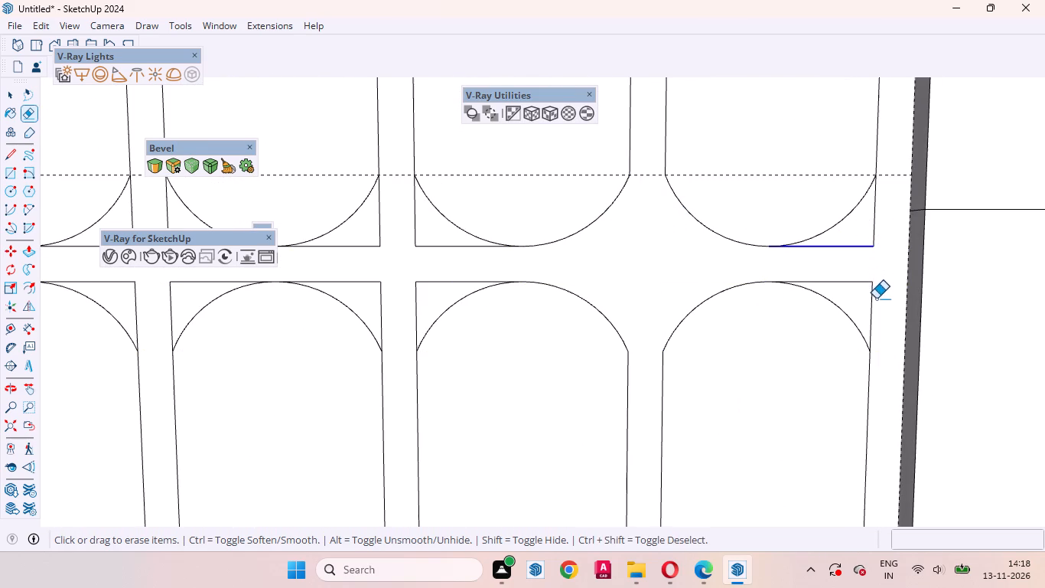
pyautogui.moveTo(876, 299); pyautogui.dragTo(874, 224)
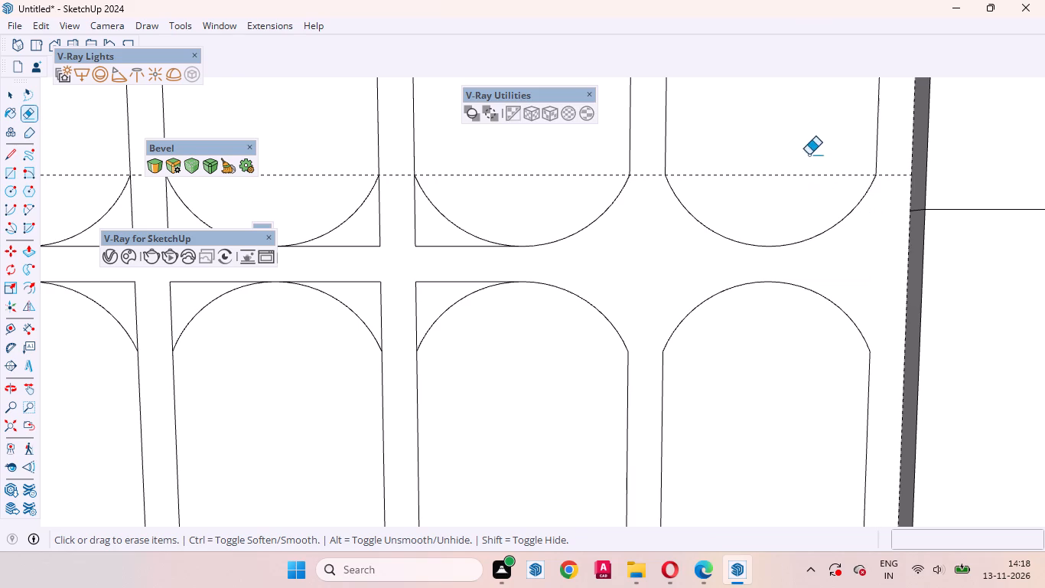
pyautogui.moveTo(809, 156); pyautogui.dragTo(808, 185)
# Erase the leftover square corners between the second and third rows at the third-fourth and second-third column gaps.
pyautogui.scroll(-9, 950, 229)
pyautogui.scroll(5, 590, 259)
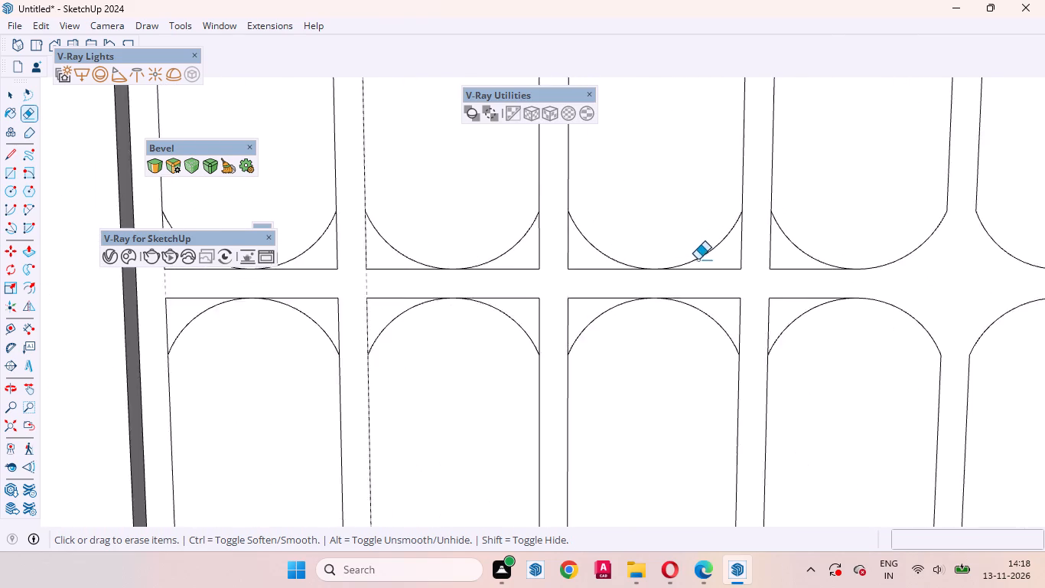
pyautogui.scroll(7, 698, 260)
pyautogui.moveTo(741, 258); pyautogui.dragTo(760, 361)
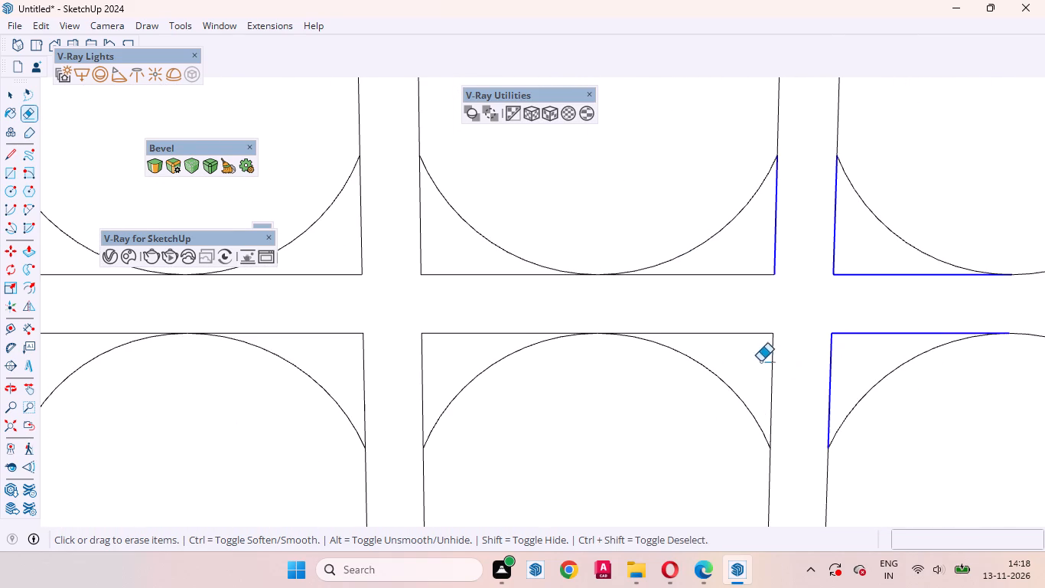
pyautogui.moveTo(760, 361); pyautogui.dragTo(763, 264)
pyautogui.moveTo(331, 237); pyautogui.dragTo(444, 247)
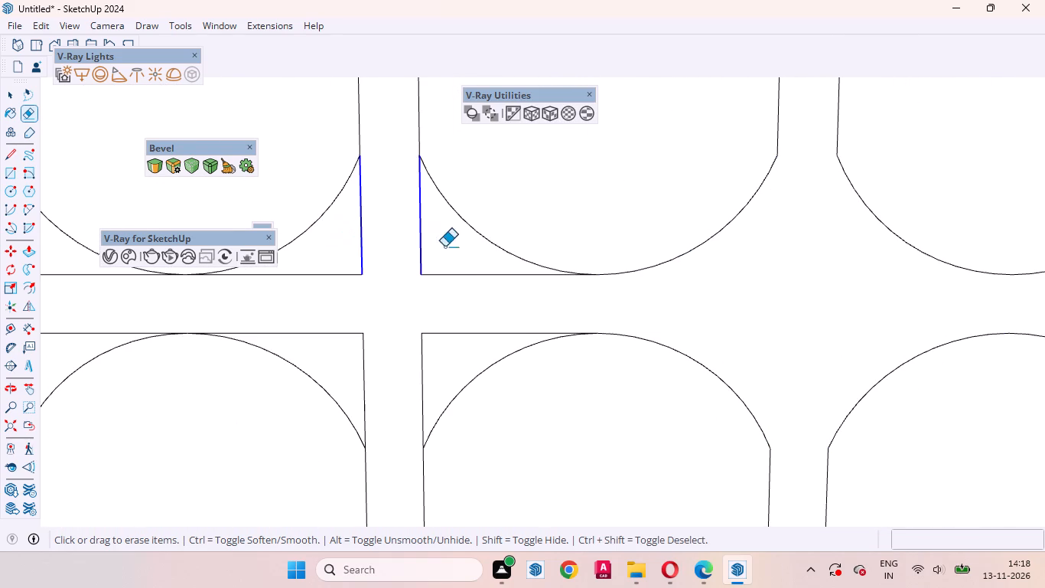
pyautogui.moveTo(444, 247); pyautogui.dragTo(354, 256)
# Erase the leftover square corners between the second and third rows at the first-second column gap and the leftmost rectangles' outer side.
pyautogui.scroll(-9, 751, 329)
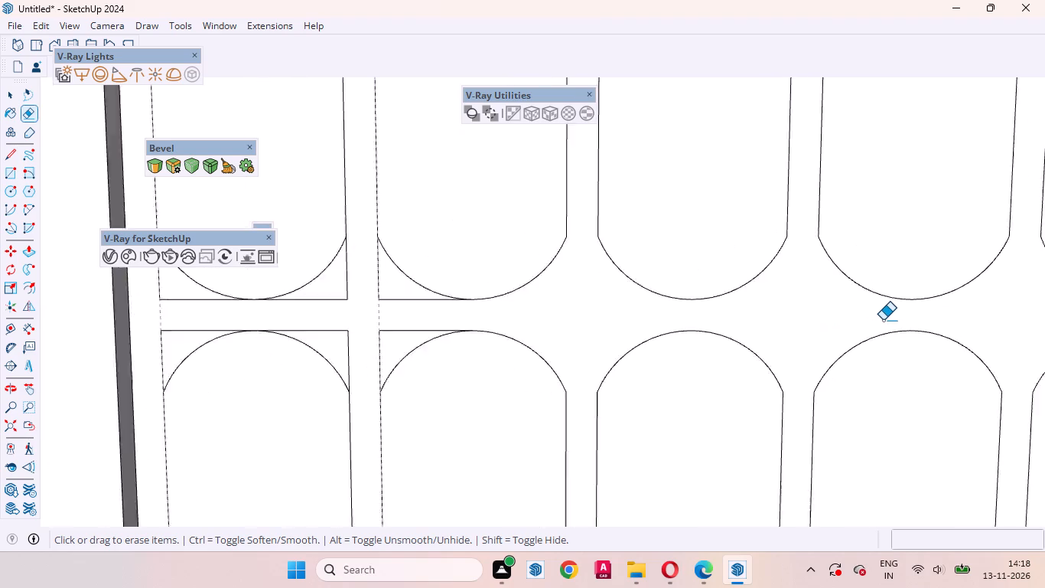
pyautogui.scroll(-5, 883, 320)
pyautogui.scroll(8, 577, 326)
pyautogui.moveTo(586, 285); pyautogui.dragTo(680, 310)
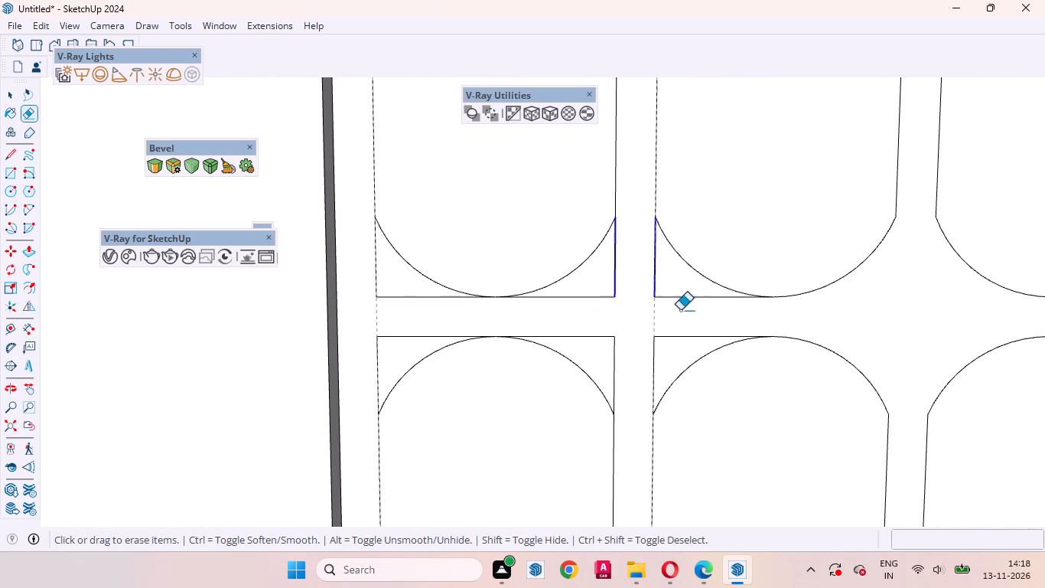
pyautogui.moveTo(680, 310); pyautogui.dragTo(669, 317)
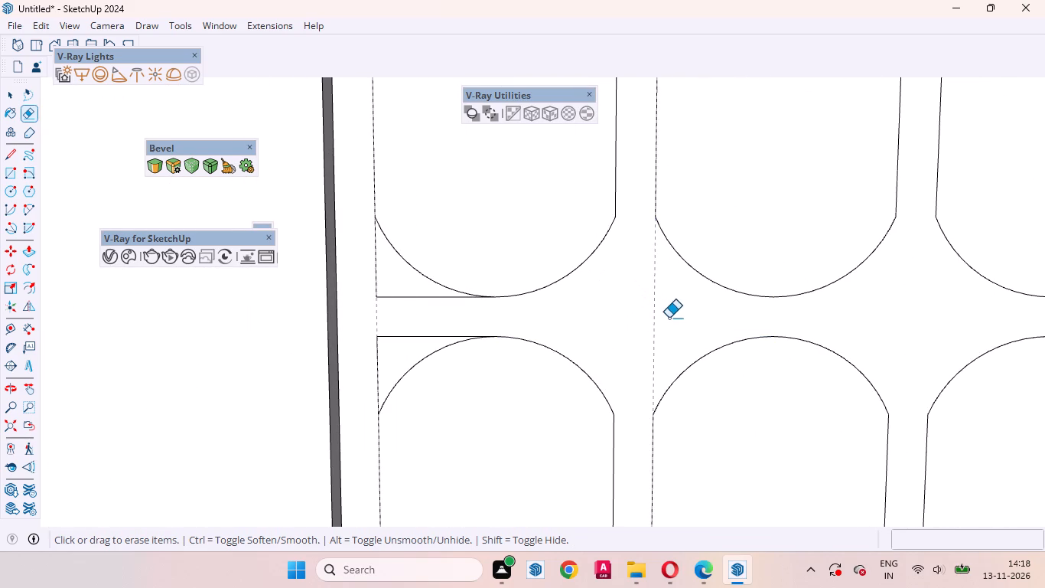
pyautogui.moveTo(356, 258); pyautogui.dragTo(376, 356)
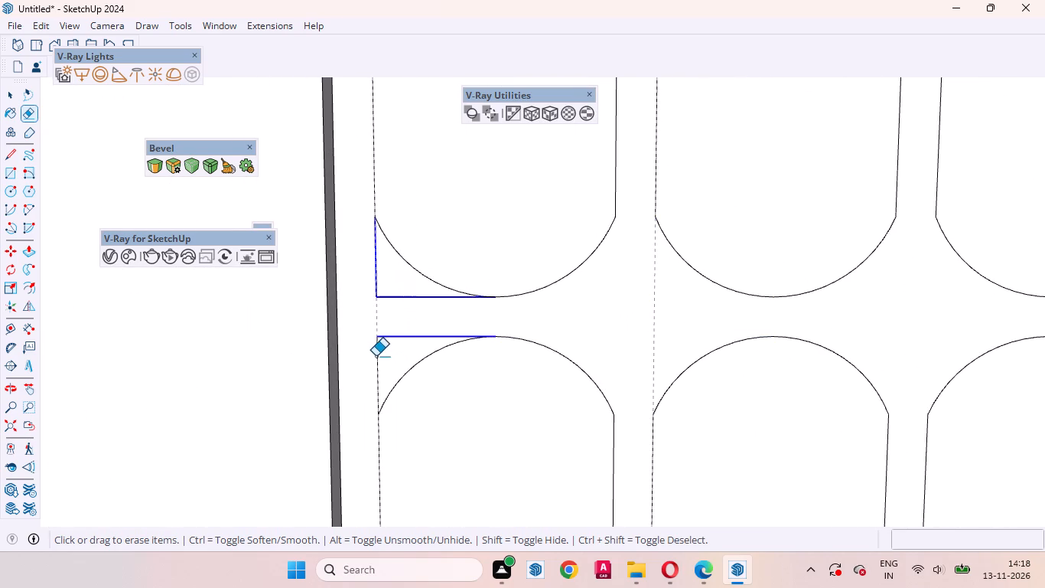
pyautogui.moveTo(376, 356); pyautogui.dragTo(371, 356)
pyautogui.moveTo(387, 318); pyautogui.dragTo(369, 306)
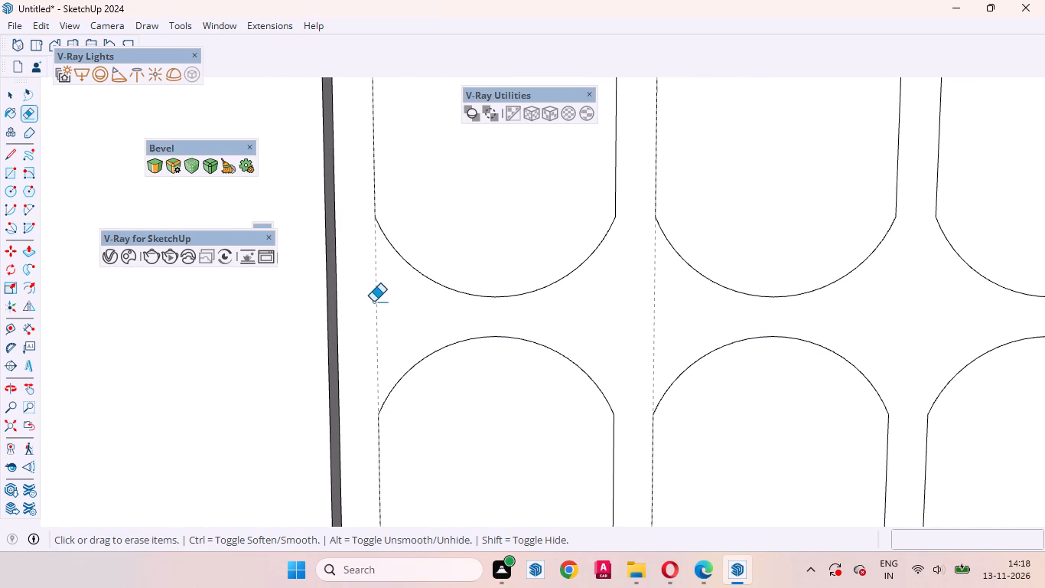
pyautogui.click(376, 298)
# Erase the leftover square corners between the first and second rows at the first-second column gap and the leftmost rectangles' outer side.
pyautogui.scroll(-19, 405, 410)
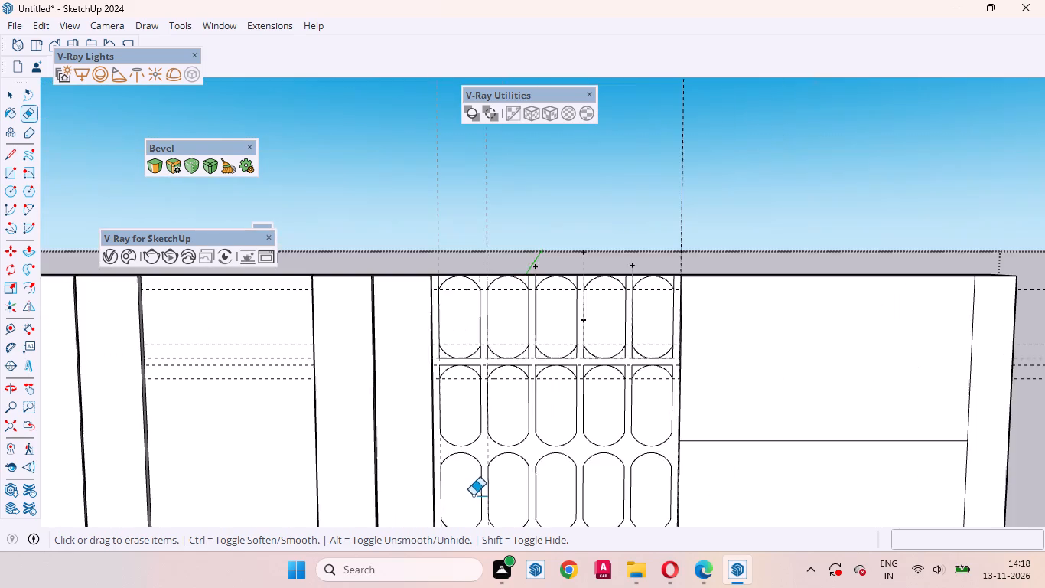
pyautogui.scroll(16, 474, 363)
pyautogui.moveTo(498, 347); pyautogui.dragTo(500, 407)
pyautogui.moveTo(457, 234); pyautogui.dragTo(463, 314)
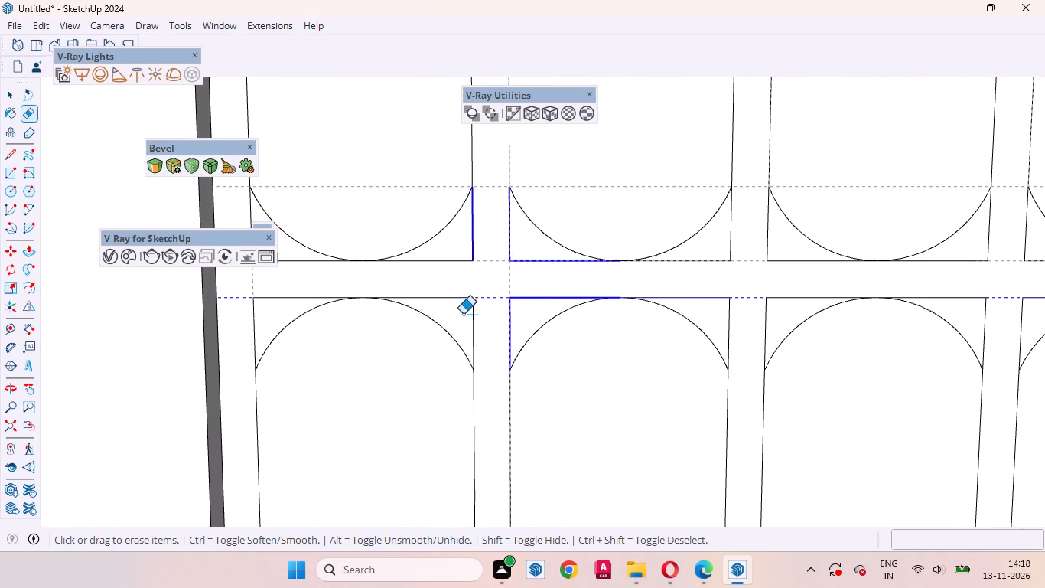
pyautogui.moveTo(463, 314); pyautogui.dragTo(462, 249)
pyautogui.scroll(-5, 649, 392)
pyautogui.scroll(8, 379, 313)
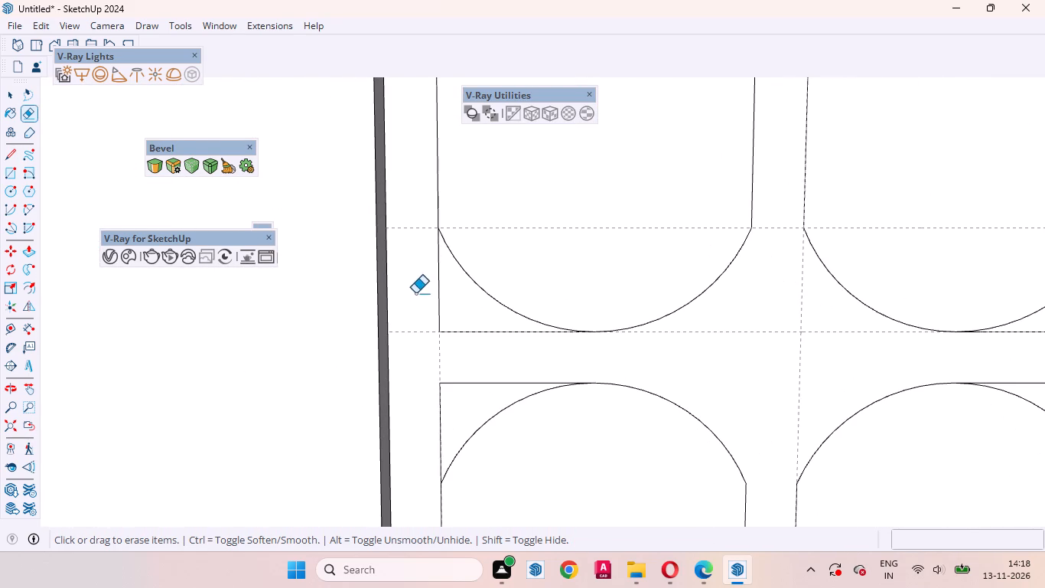
pyautogui.moveTo(415, 293); pyautogui.dragTo(413, 302)
pyautogui.moveTo(421, 311); pyautogui.dragTo(424, 359)
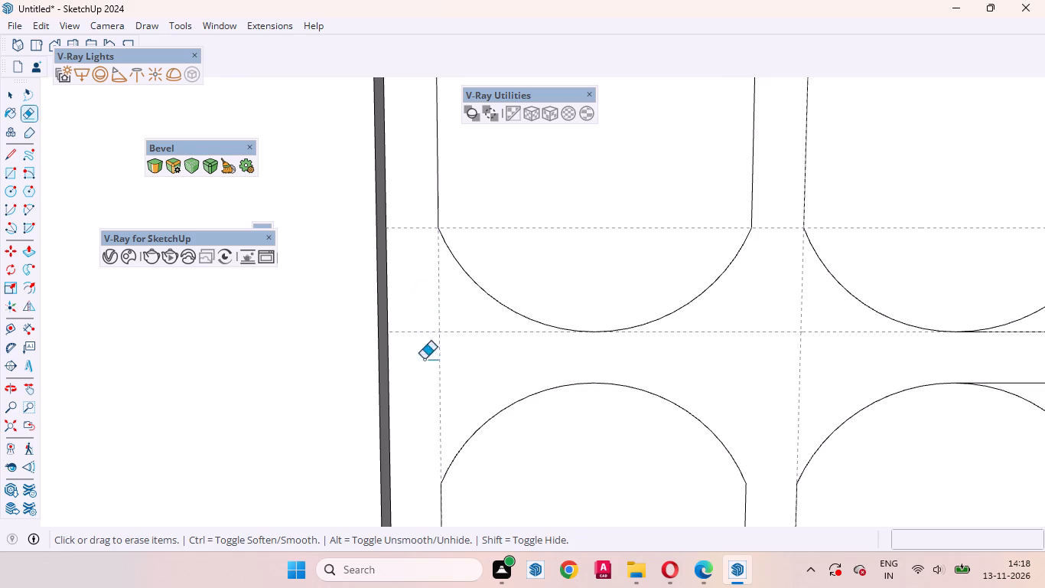
pyautogui.moveTo(424, 359); pyautogui.dragTo(425, 379)
pyautogui.click(438, 312)
# Erase the leftover square corners between the first and second rows at the second-third and third-fourth column gaps.
pyautogui.scroll(-5, 445, 385)
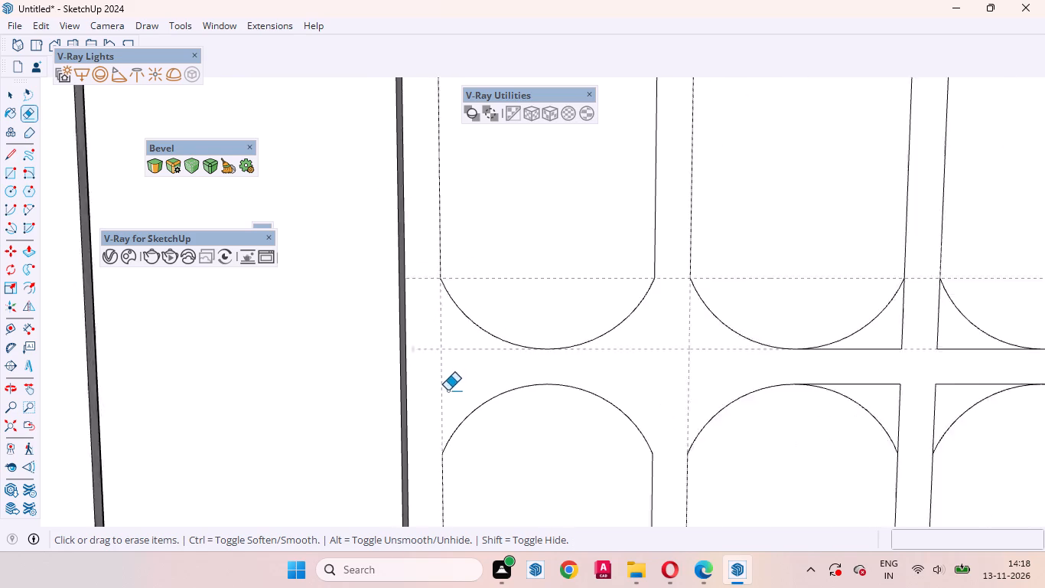
pyautogui.scroll(-4, 458, 380)
pyautogui.scroll(4, 704, 358)
pyautogui.moveTo(732, 349); pyautogui.dragTo(787, 352)
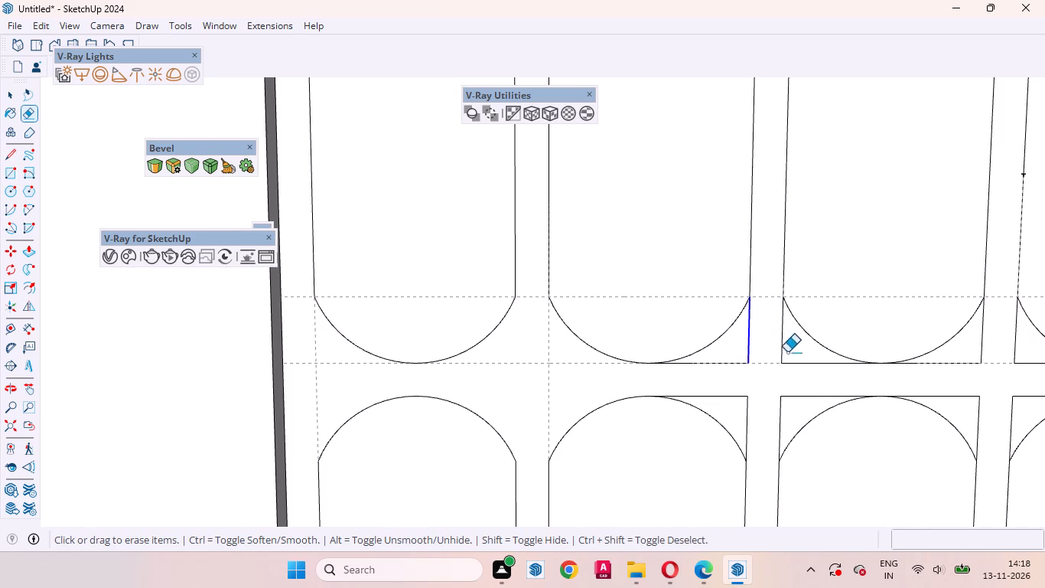
pyautogui.moveTo(787, 352); pyautogui.dragTo(736, 363)
pyautogui.scroll(-6, 500, 410)
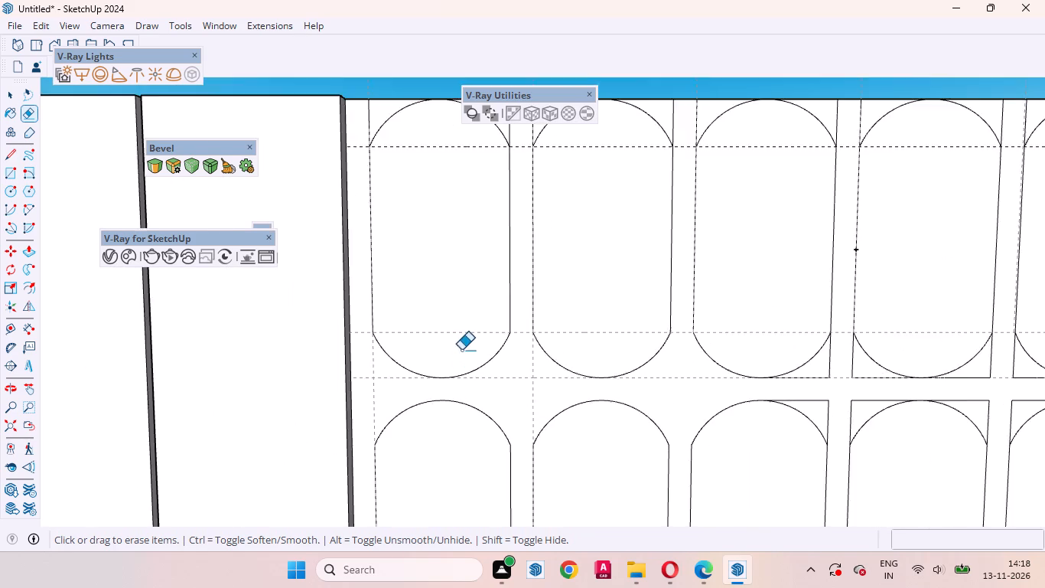
pyautogui.scroll(-7, 461, 350)
pyautogui.scroll(13, 601, 368)
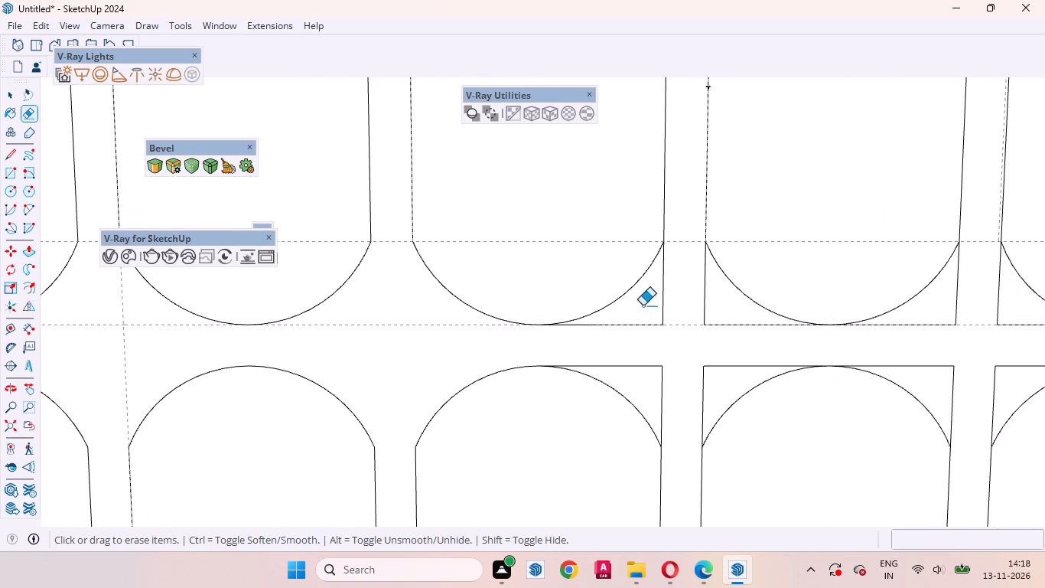
pyautogui.moveTo(643, 305); pyautogui.dragTo(653, 323)
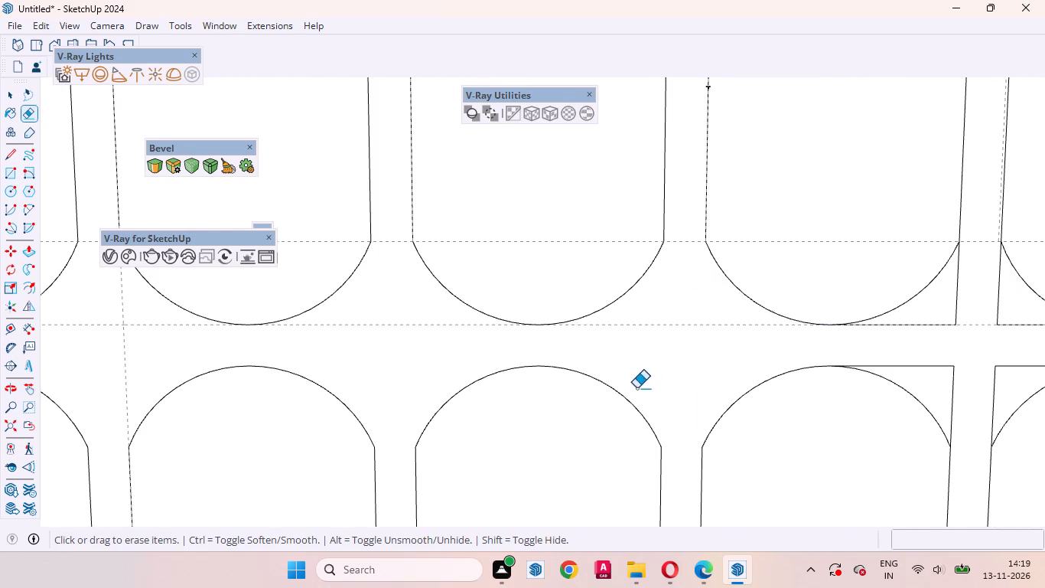
# Erase the leftover square corners between the first and second rows at the rightmost outer side and the fourth-fifth column gap.
pyautogui.scroll(-19, 636, 388)
pyautogui.scroll(9, 741, 408)
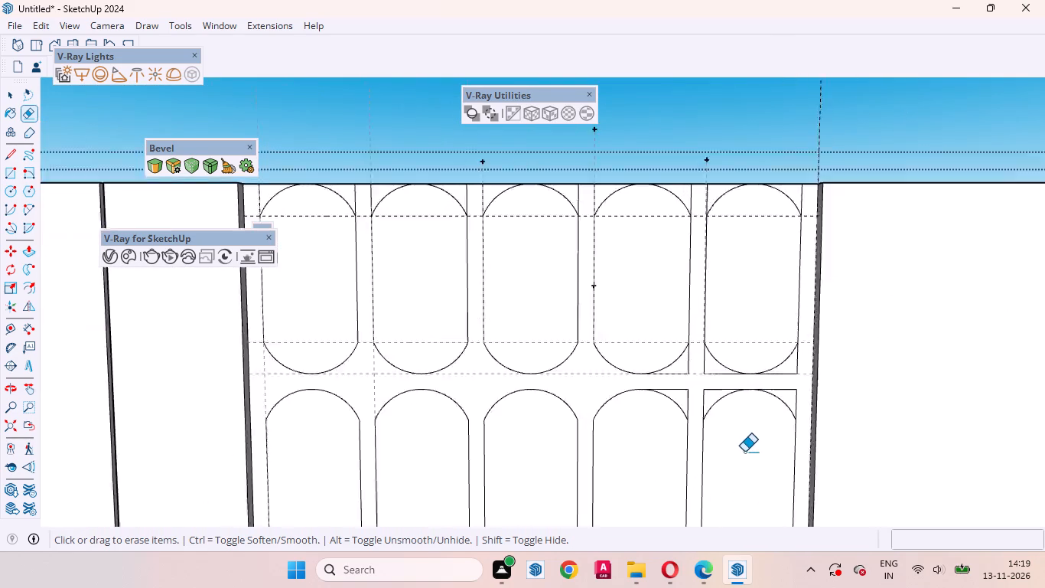
pyautogui.scroll(7, 744, 452)
pyautogui.moveTo(848, 261); pyautogui.dragTo(864, 345)
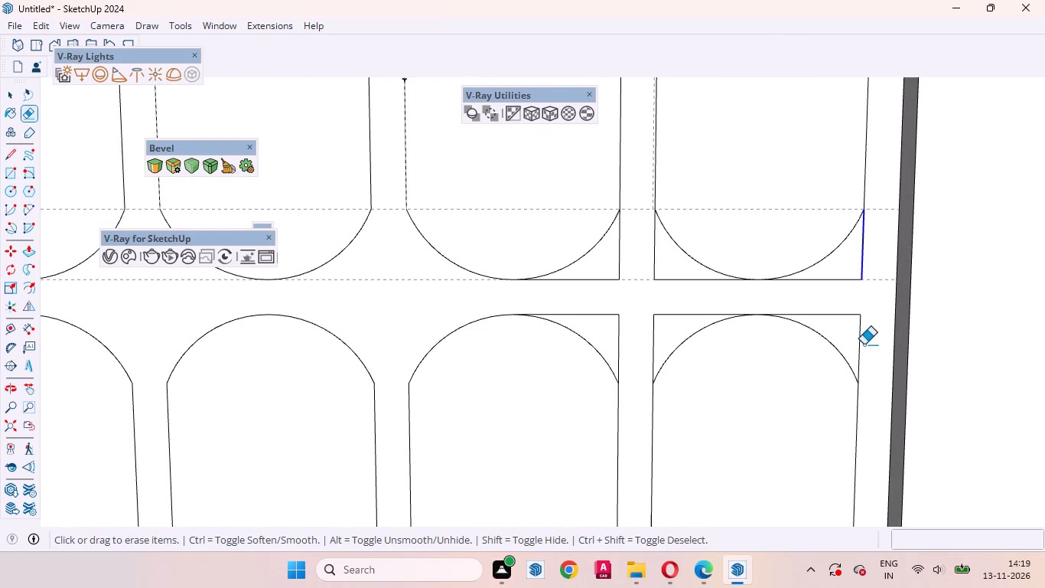
pyautogui.moveTo(864, 345); pyautogui.dragTo(843, 272)
pyautogui.moveTo(607, 257); pyautogui.dragTo(638, 257)
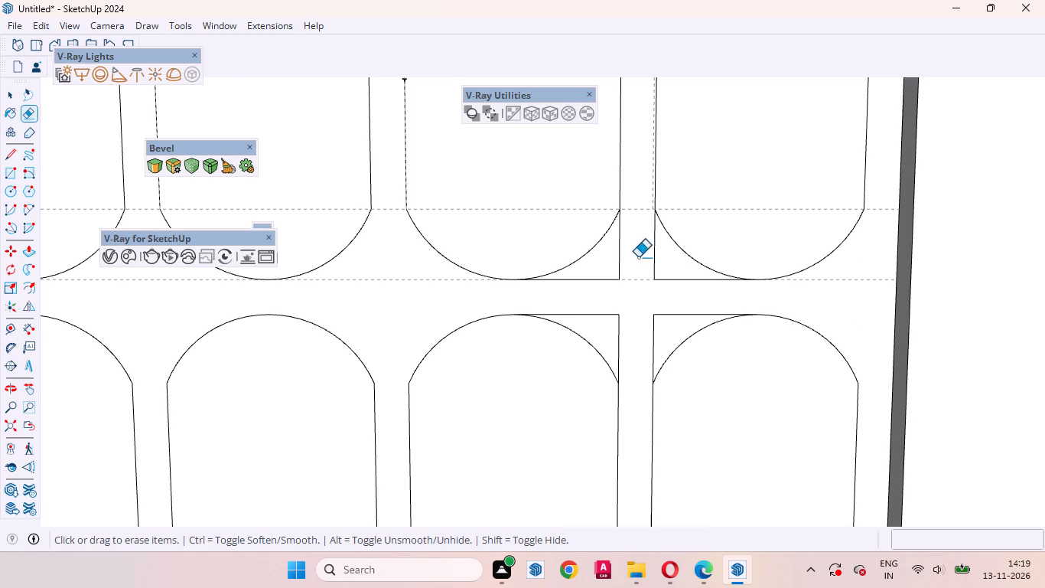
pyautogui.moveTo(638, 257); pyautogui.dragTo(606, 279)
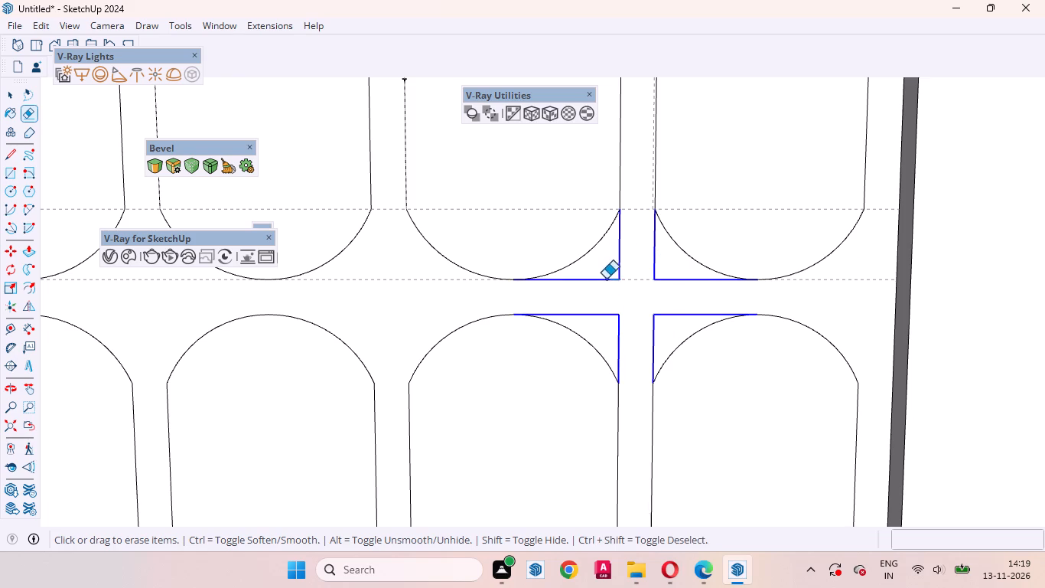
pyautogui.moveTo(606, 279); pyautogui.dragTo(607, 273)
# Erase the top row's upper square corners at the rightmost outer side and fourth-fifth column gap, plus the horizontal guide across its upper arcs.
pyautogui.scroll(-9, 695, 475)
pyautogui.scroll(-5, 533, 227)
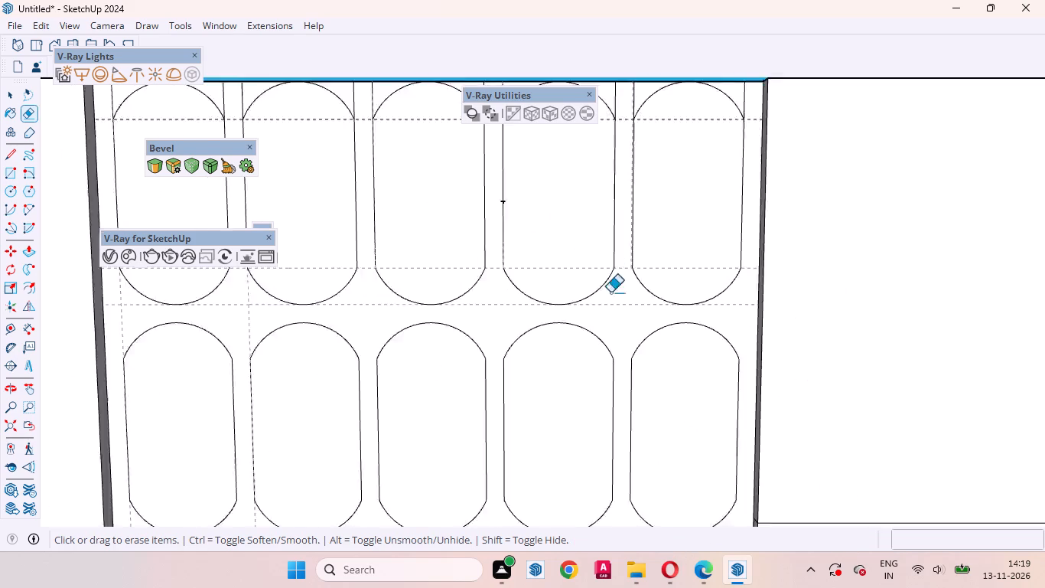
pyautogui.scroll(-6, 610, 292)
pyautogui.scroll(11, 655, 213)
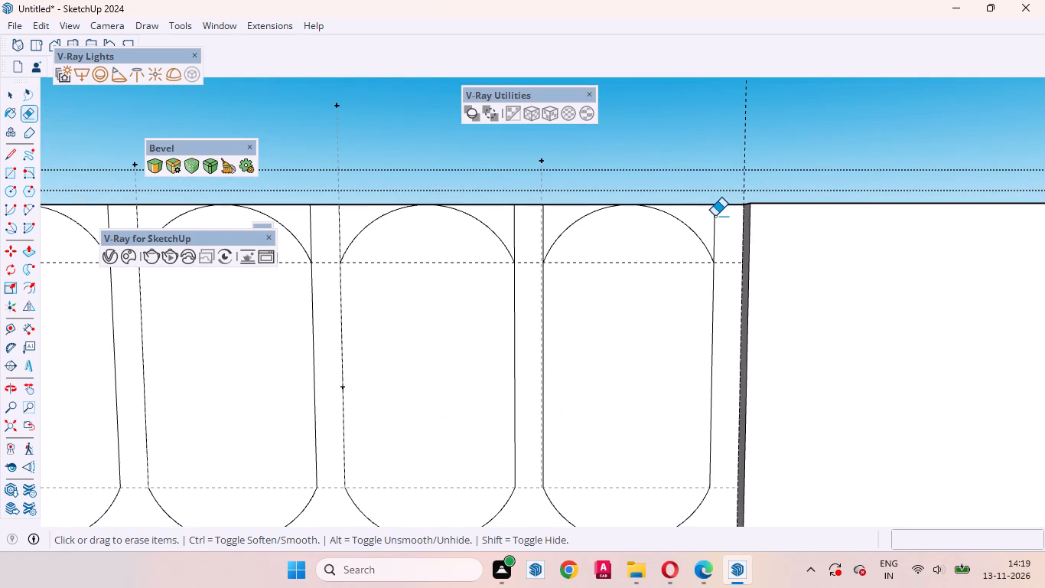
pyautogui.click(715, 216)
pyautogui.click(542, 216)
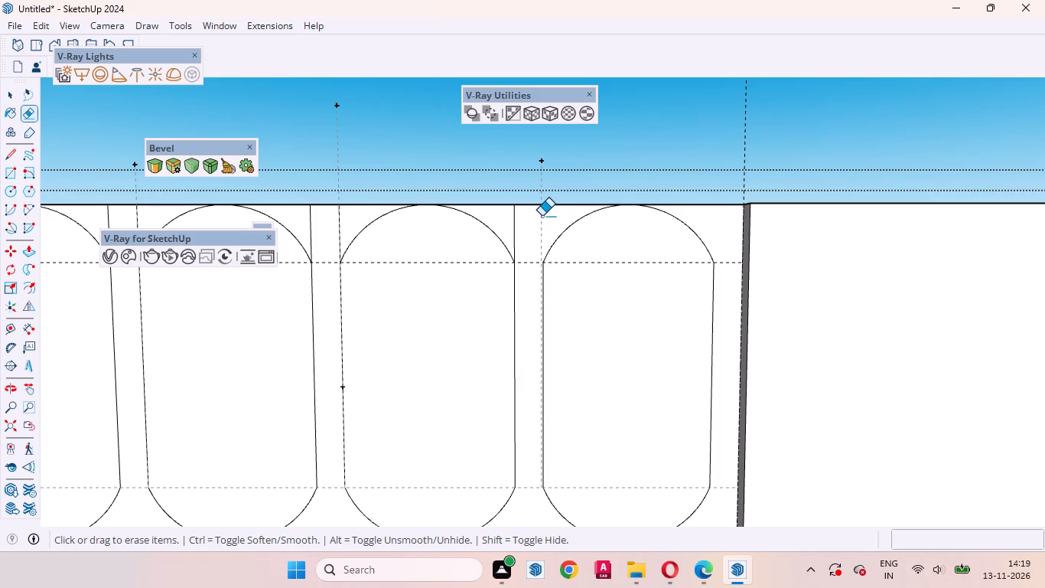
pyautogui.moveTo(549, 220); pyautogui.dragTo(537, 220)
pyautogui.moveTo(529, 240); pyautogui.dragTo(529, 279)
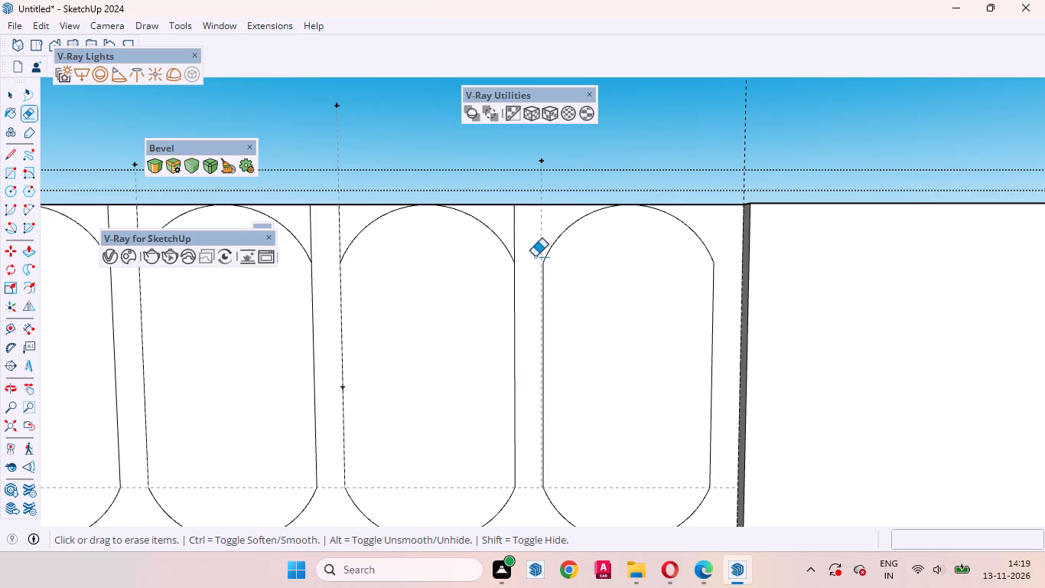
pyautogui.moveTo(526, 230); pyautogui.dragTo(506, 217)
pyautogui.moveTo(795, 128); pyautogui.dragTo(743, 118)
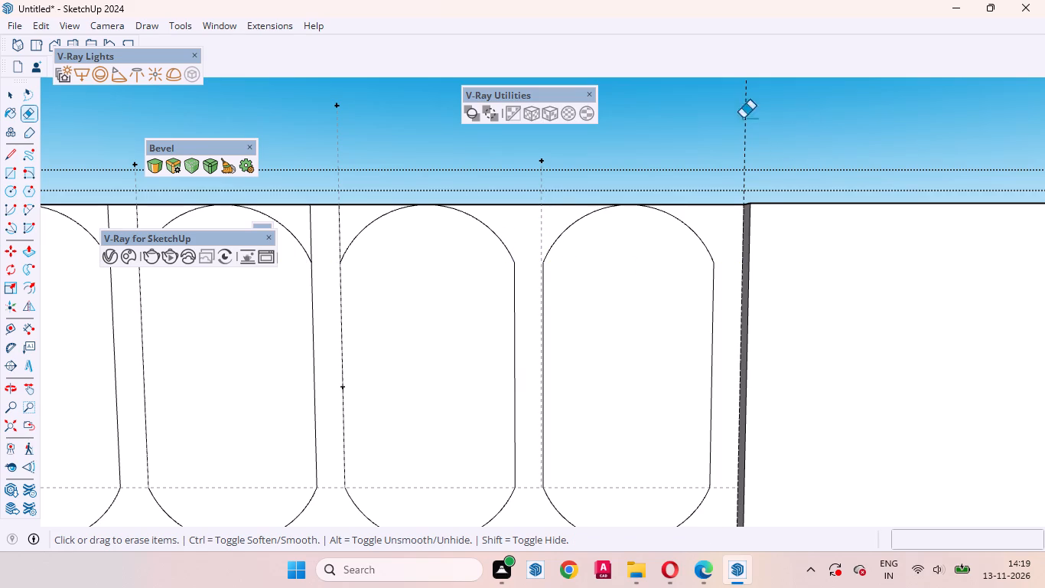
pyautogui.moveTo(743, 118); pyautogui.dragTo(709, 115)
# Erase the top row's upper square corners at the third-fourth and second-third column gaps.
pyautogui.scroll(-4, 868, 174)
pyautogui.scroll(2, 451, 203)
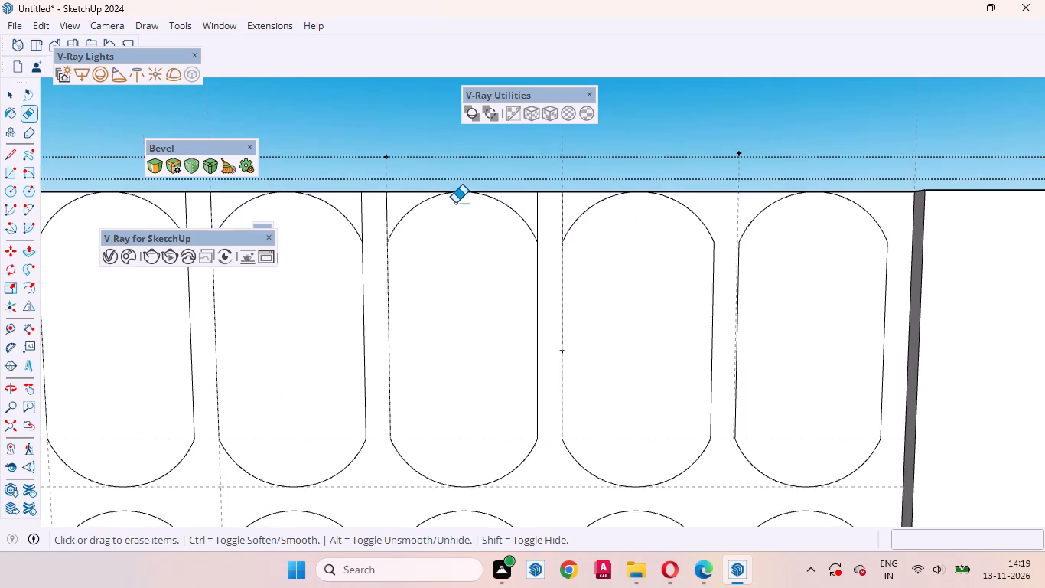
pyautogui.scroll(8, 455, 203)
pyautogui.moveTo(487, 185); pyautogui.dragTo(560, 185)
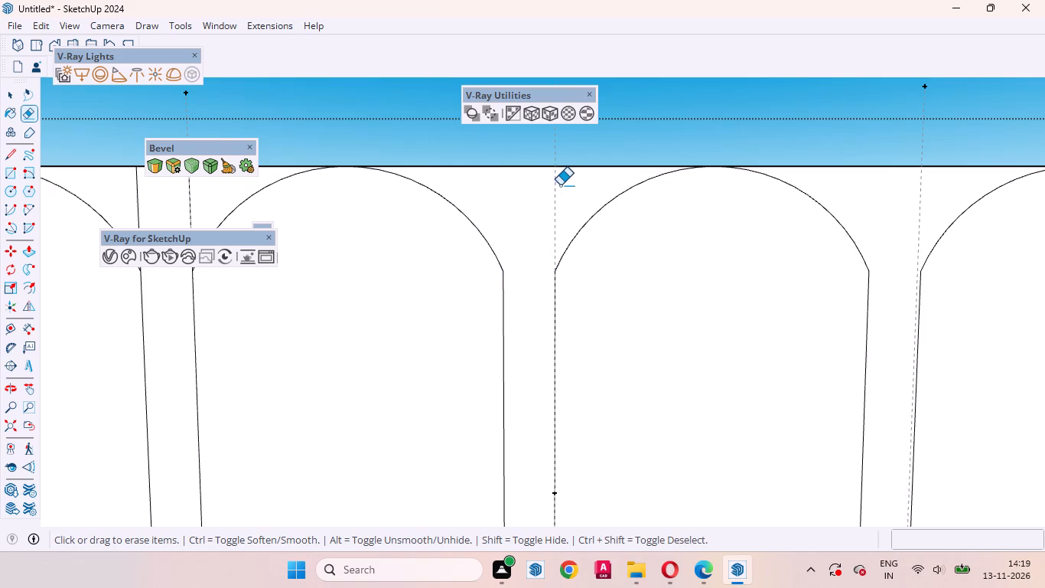
pyautogui.scroll(-9, 695, 229)
pyautogui.scroll(4, 495, 216)
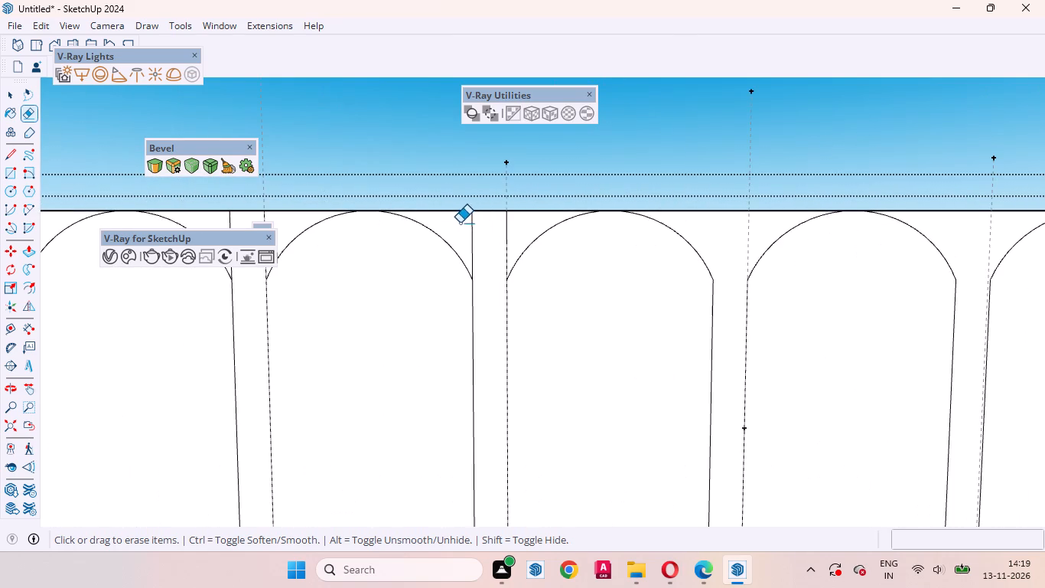
pyautogui.moveTo(460, 223); pyautogui.dragTo(509, 225)
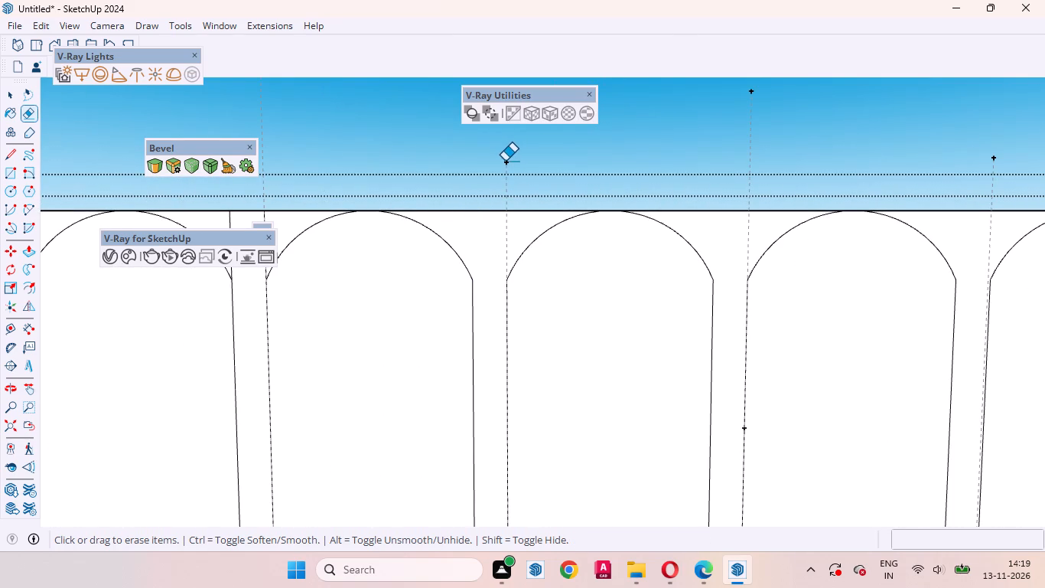
pyautogui.click(505, 161)
# Erase the top row's upper square corners at the first-second column gap and the leftmost rectangle's outer side.
pyautogui.scroll(-8, 709, 191)
pyautogui.scroll(8, 442, 206)
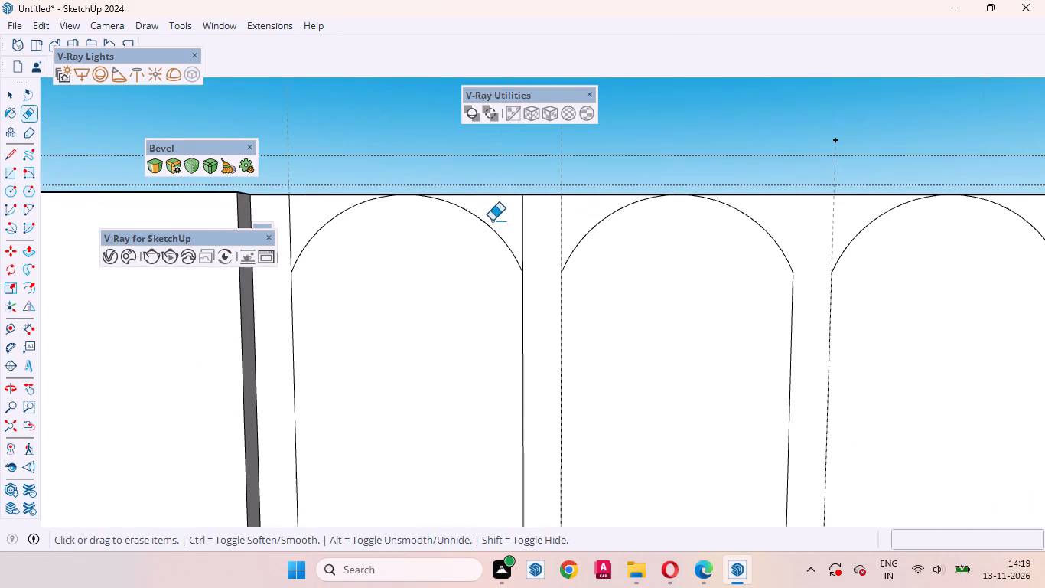
pyautogui.moveTo(496, 214); pyautogui.dragTo(570, 214)
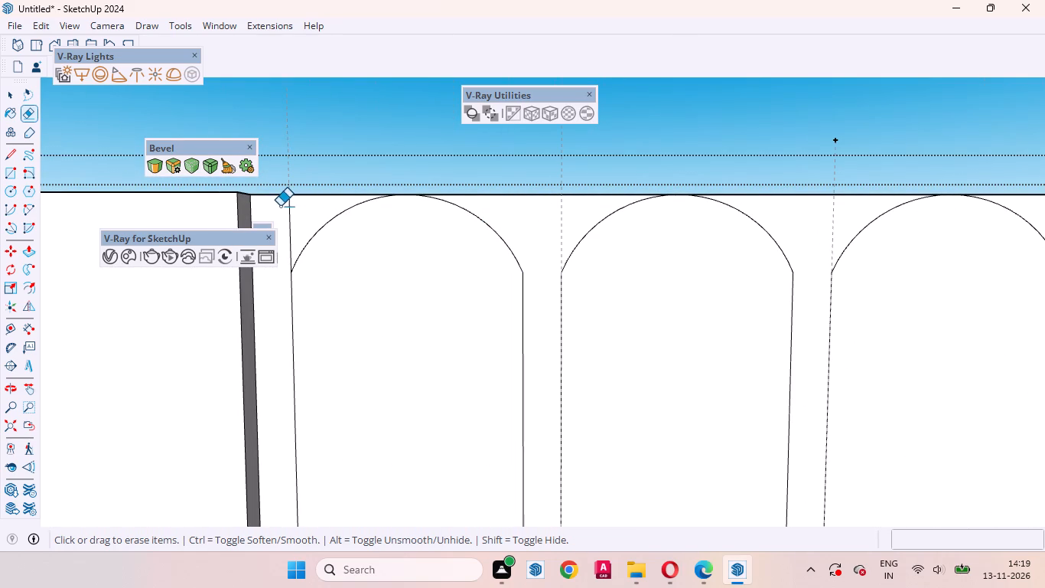
pyautogui.moveTo(279, 206); pyautogui.dragTo(330, 206)
pyautogui.click(559, 214)
pyautogui.press('space')
# Delete the two remaining horizontal guides and the three long vertical guides extending above the patterned panel.
pyautogui.scroll(-20, 559, 214)
pyautogui.scroll(-8, 559, 214)
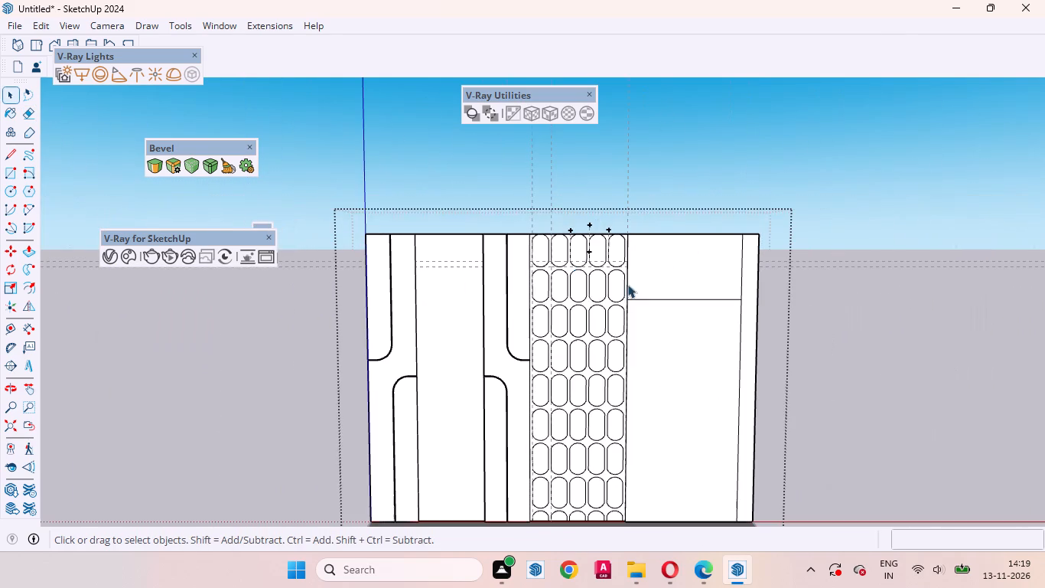
pyautogui.click(804, 387)
pyautogui.moveTo(847, 296); pyautogui.dragTo(801, 175)
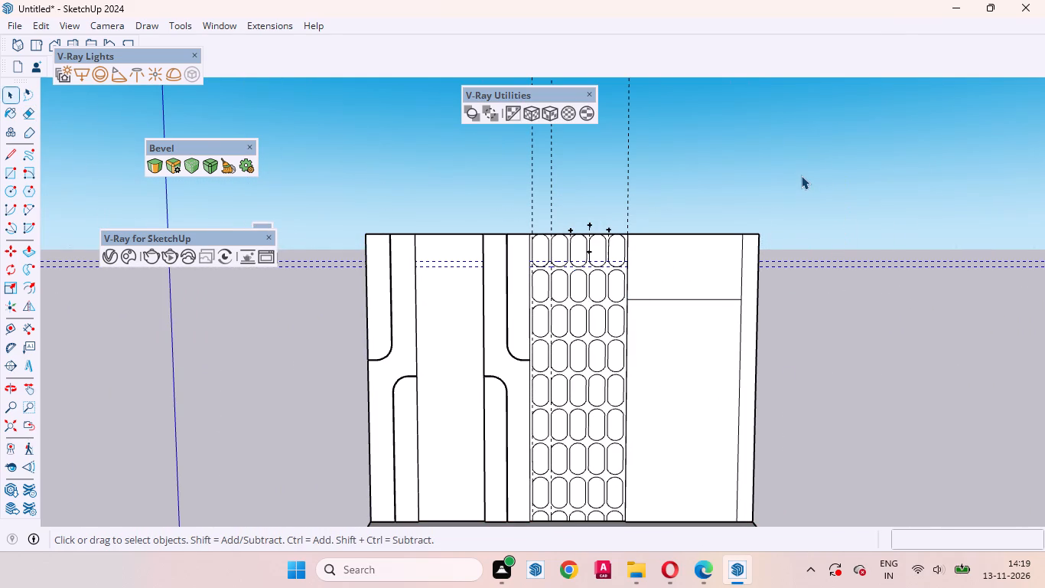
pyautogui.press('Delete')
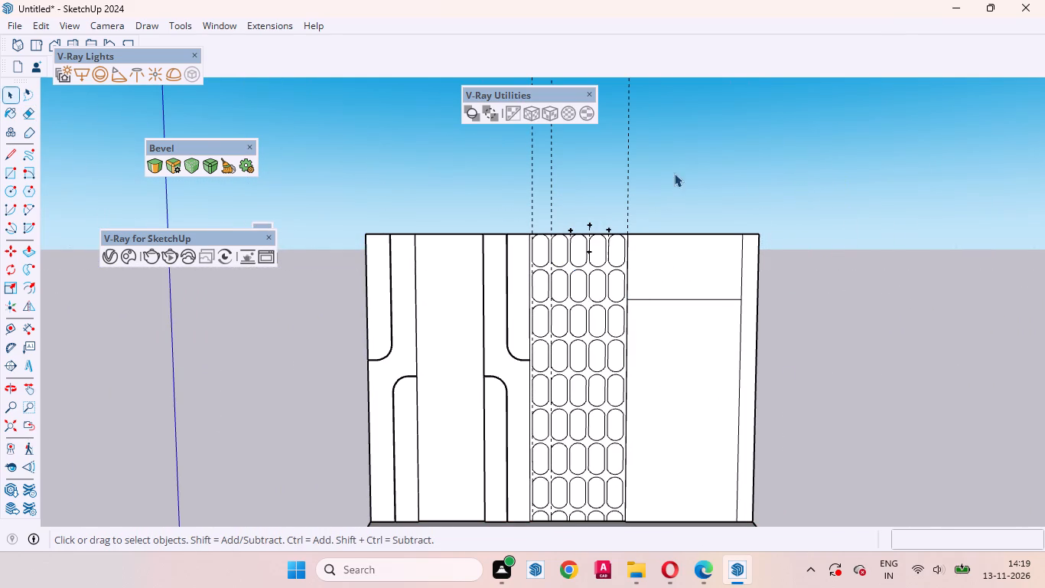
pyautogui.moveTo(667, 171); pyautogui.dragTo(440, 85)
pyautogui.press('Delete')
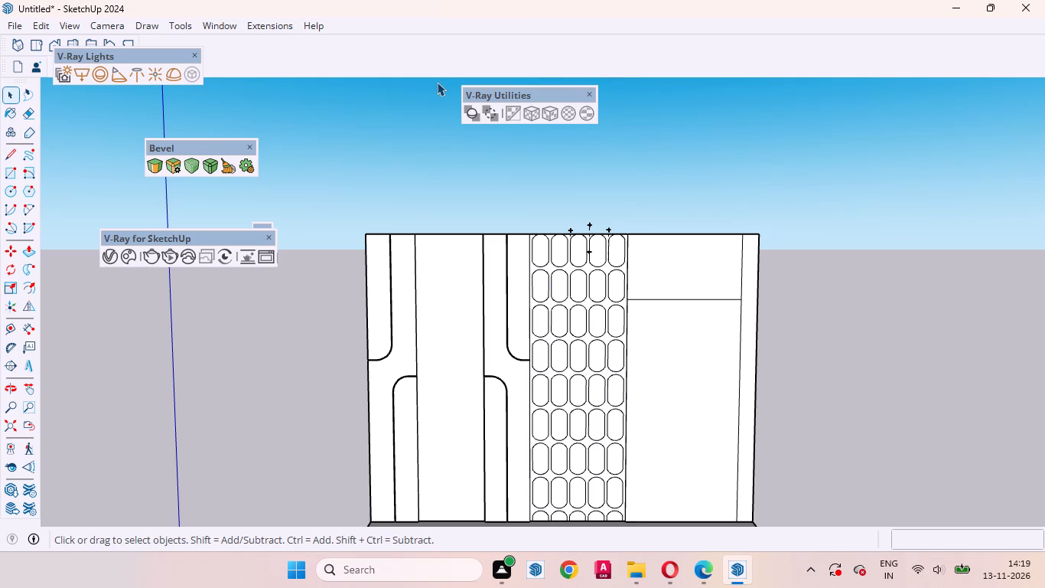
# Erase the short vertical guide protruding above the panel between the third and fourth columns.
pyautogui.click(591, 224)
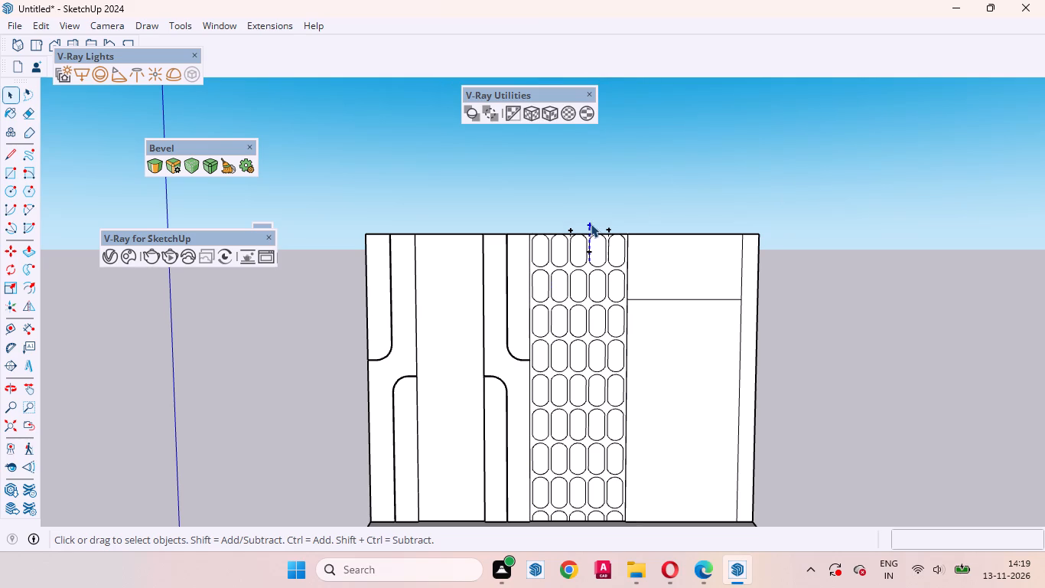
pyautogui.rightClick(591, 224)
pyautogui.click(622, 248)
# Erase the short vertical guide protruding above the patterned panel between the fourth and fifth columns.
pyautogui.click(607, 227)
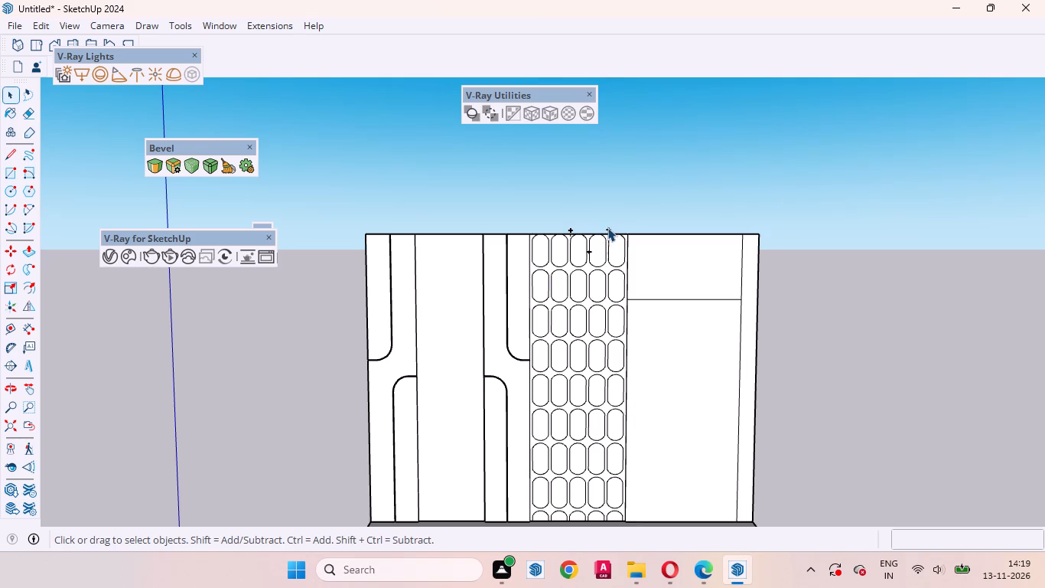
pyautogui.rightClick(607, 227)
pyautogui.click(620, 192)
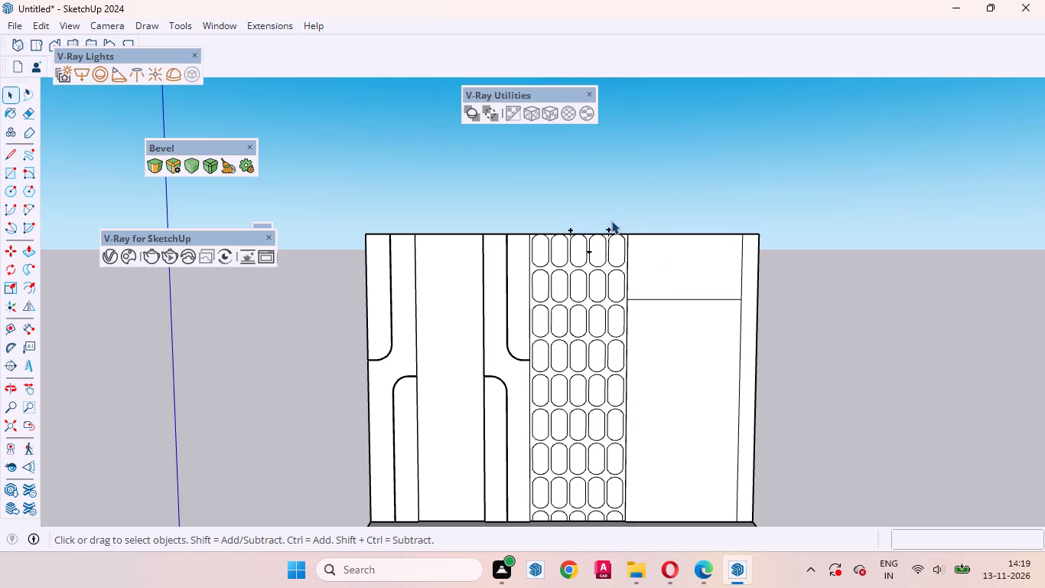
pyautogui.click(610, 227)
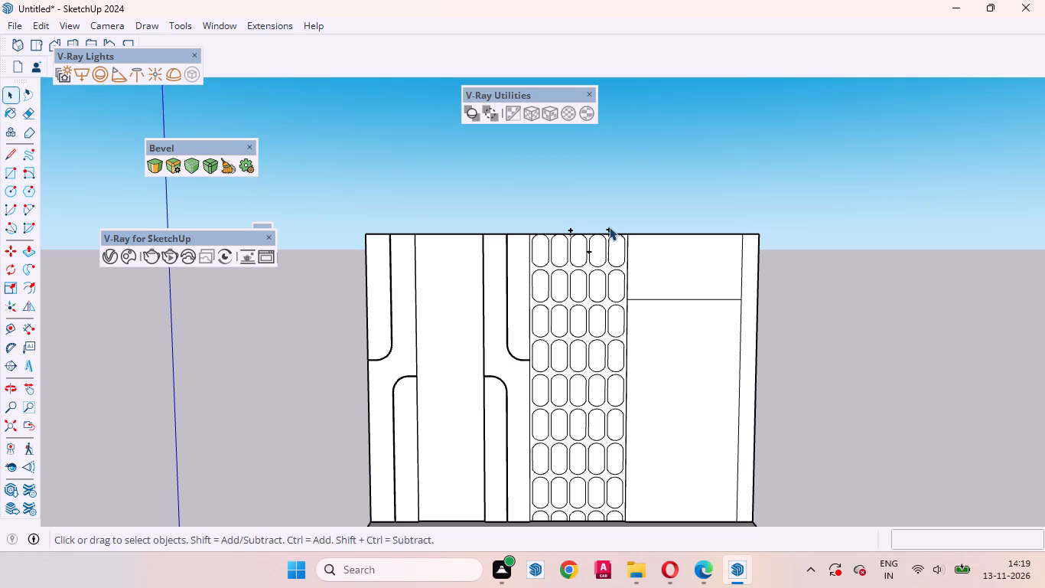
pyautogui.click(609, 227)
pyautogui.scroll(13, 597, 227)
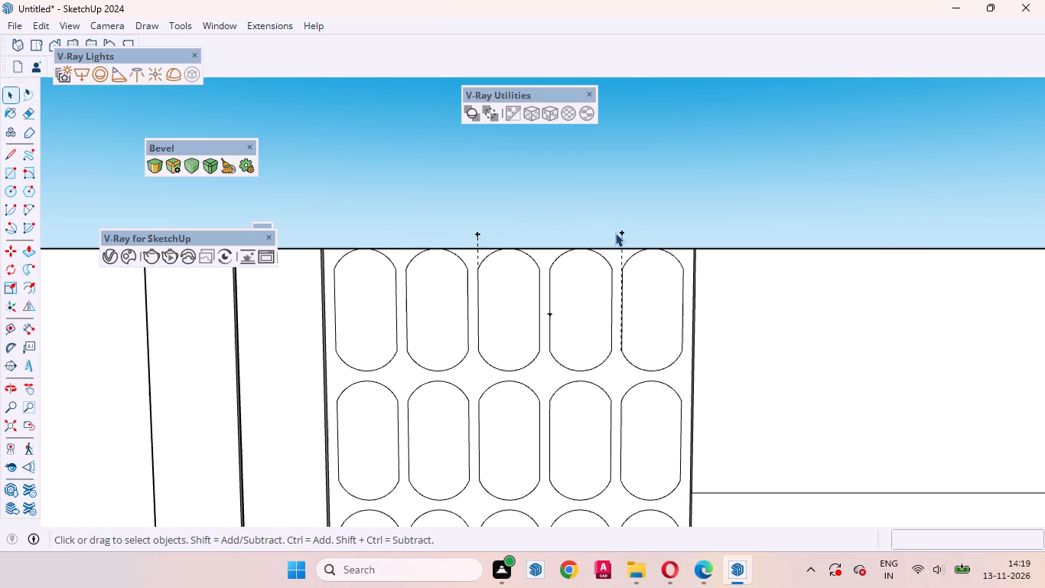
pyautogui.click(624, 231)
pyautogui.scroll(1, 621, 232)
pyautogui.rightClick(621, 232)
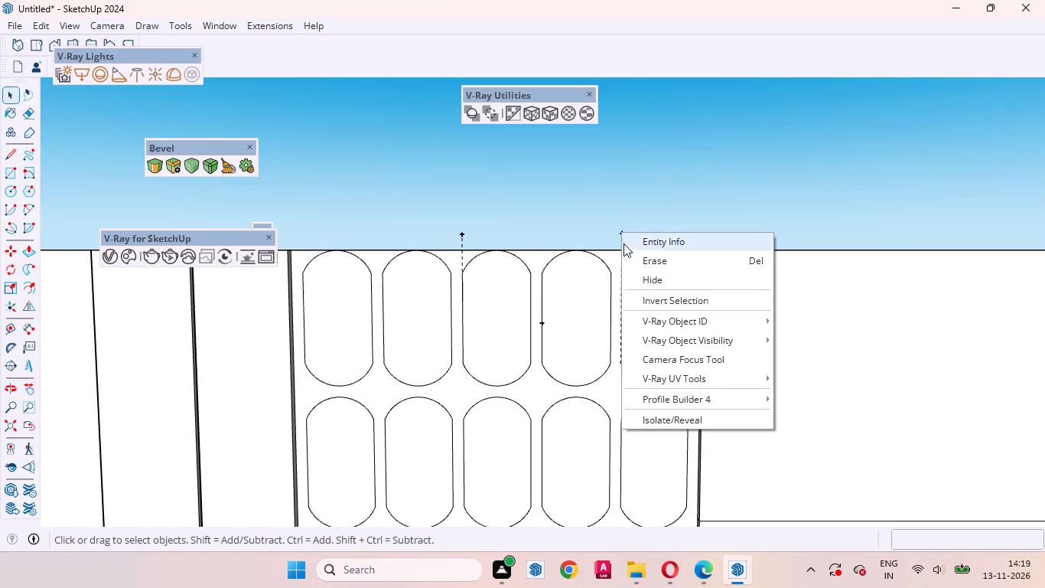
pyautogui.click(635, 257)
# Erase the short vertical guide between the second and third columns and the leftover guide mark beside the fourth column's top rectangle.
pyautogui.click(460, 234)
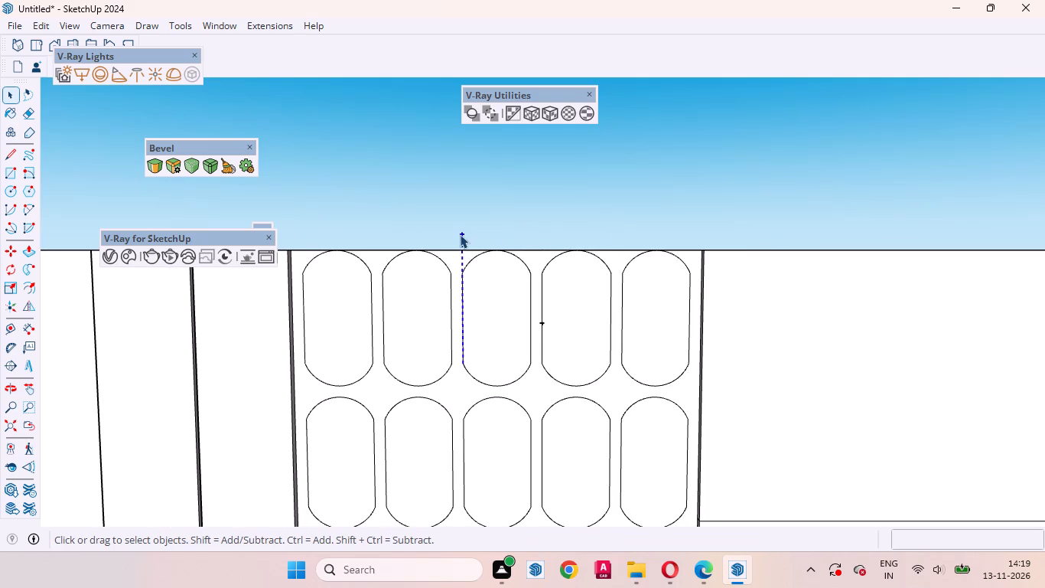
pyautogui.rightClick(460, 234)
pyautogui.click(492, 270)
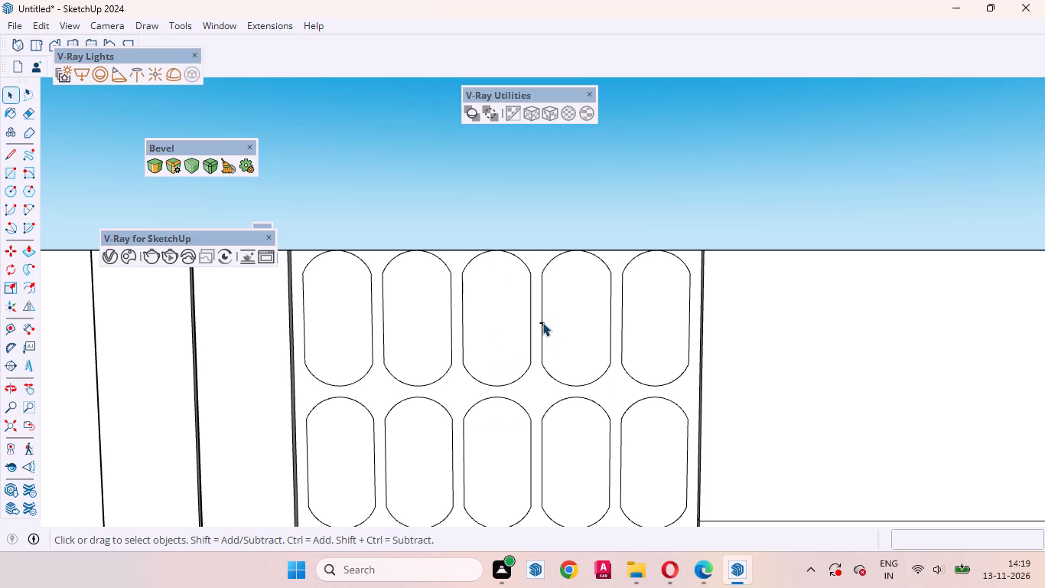
pyautogui.click(542, 322)
pyautogui.rightClick(542, 322)
pyautogui.click(565, 350)
# Open the back wall group for editing and select the patterned panel's face surrounding the rounded rectangles.
pyautogui.scroll(-20, 625, 173)
pyautogui.scroll(-1, 625, 173)
pyautogui.moveTo(568, 384); pyautogui.dragTo(563, 389, button='middle')
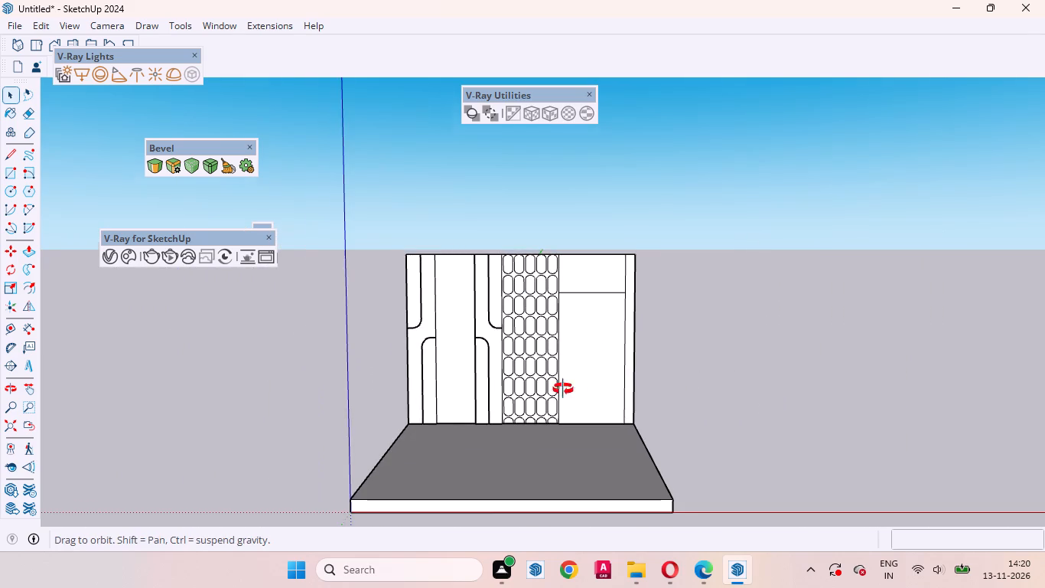
pyautogui.moveTo(563, 389); pyautogui.dragTo(328, 559, button='middle')
pyautogui.scroll(17, 571, 238)
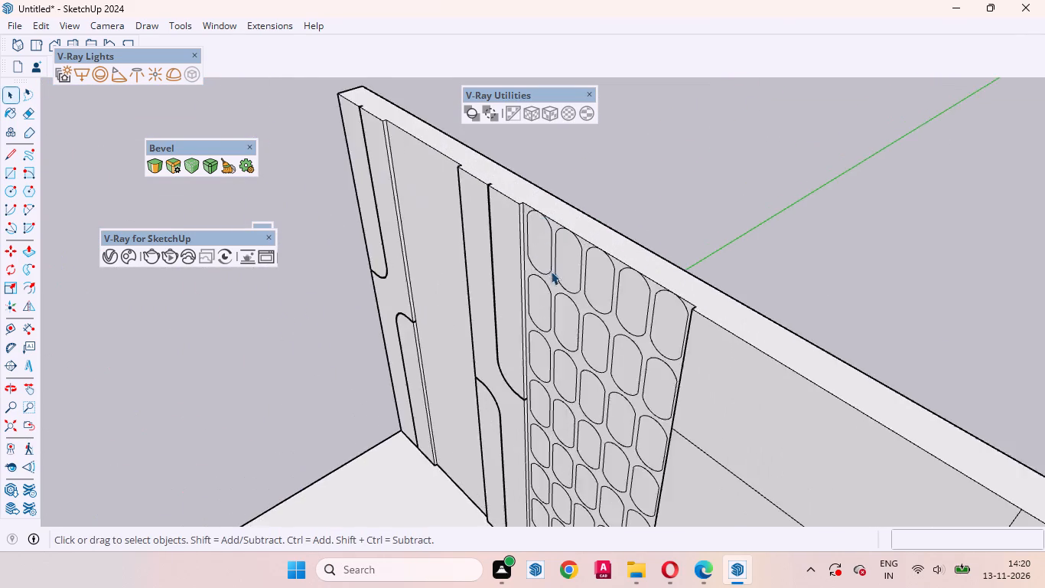
pyautogui.scroll(4, 551, 271)
pyautogui.click(546, 286)
pyautogui.tripleClick(545, 283)
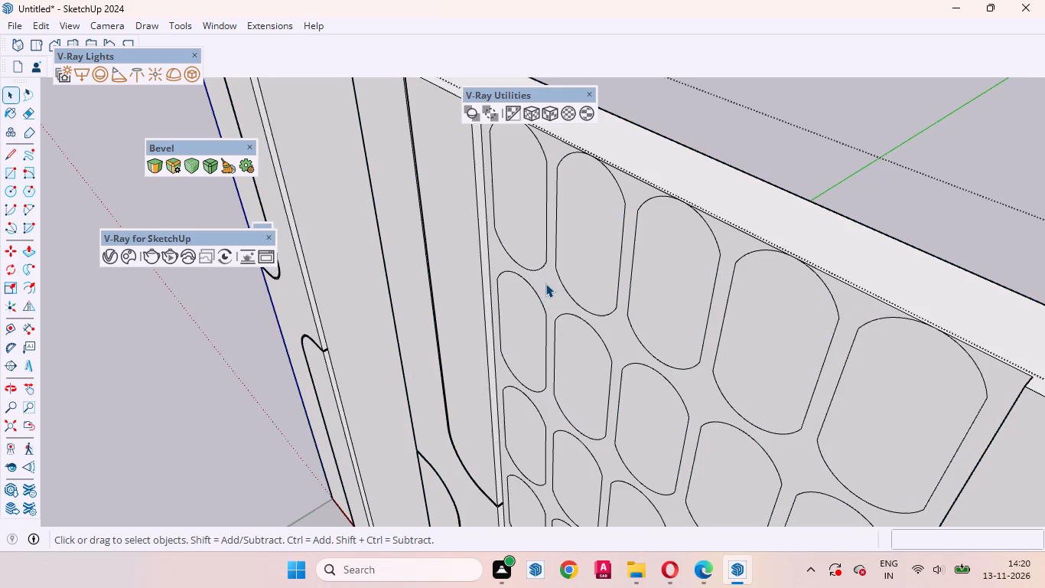
pyautogui.click(546, 286)
pyautogui.click(546, 286)
pyautogui.scroll(-4, 649, 192)
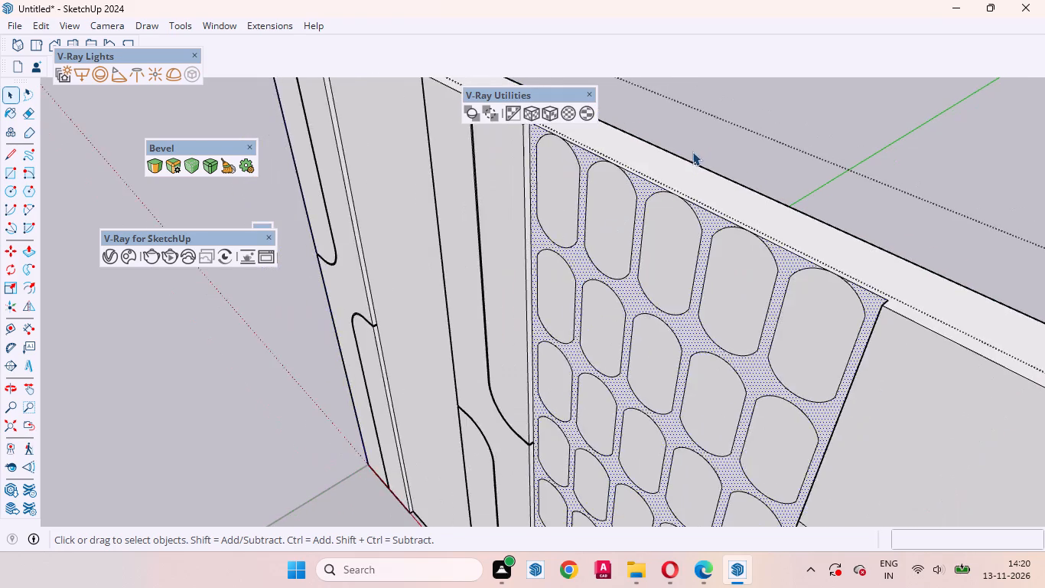
pyautogui.scroll(-8, 692, 152)
pyautogui.moveTo(701, 290); pyautogui.dragTo(858, 203, button='middle')
pyautogui.scroll(9, 822, 231)
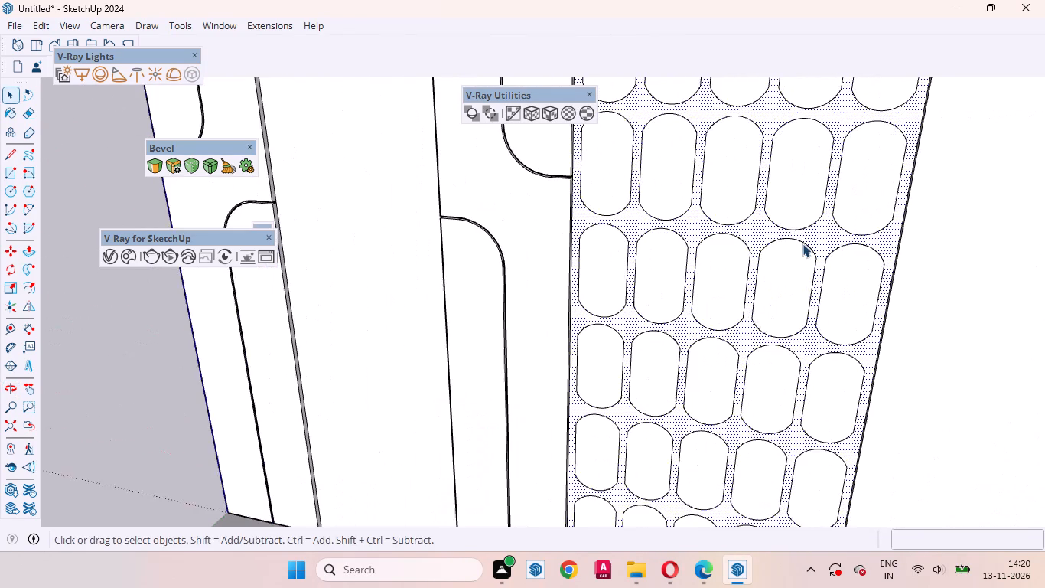
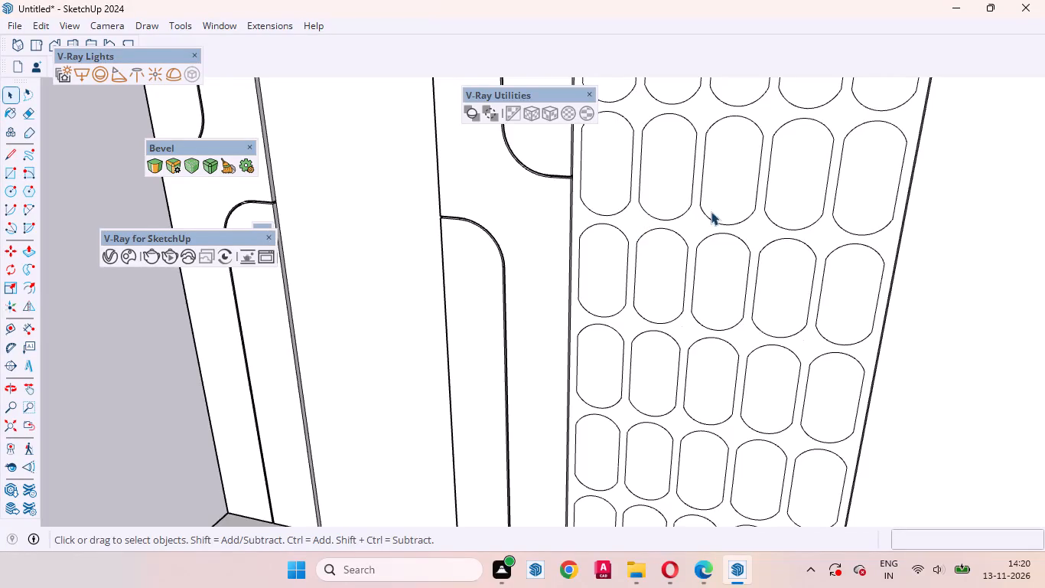
# Inside the wall group, Push/Pull the recessed face surrounding the capsule-shaped pattern outward by about 1/16".
pyautogui.scroll(3, 713, 247)
pyautogui.scroll(-2, 734, 227)
pyautogui.moveTo(762, 232); pyautogui.dragTo(634, 354, button='middle')
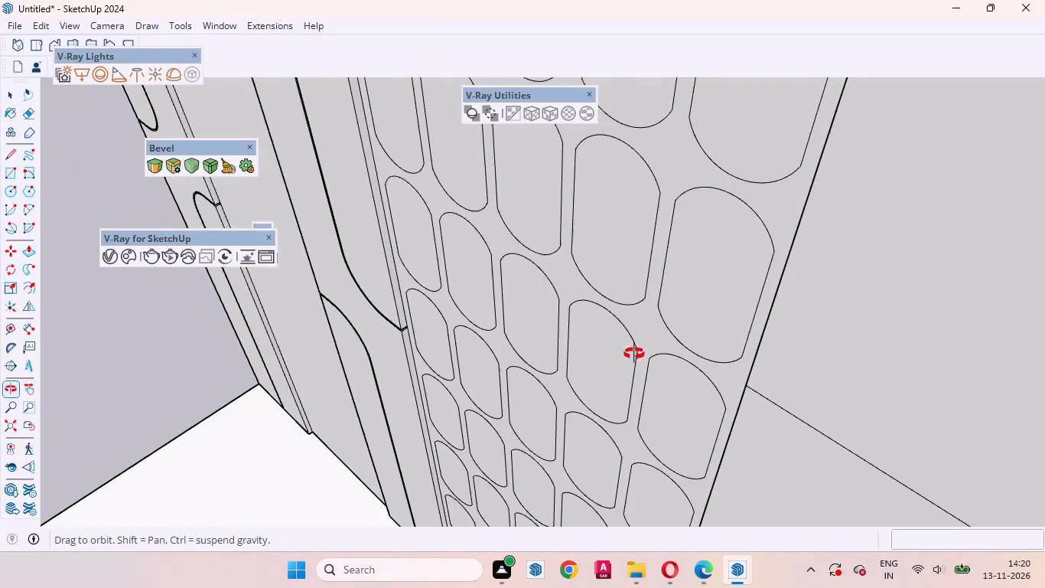
pyautogui.moveTo(634, 354); pyautogui.dragTo(634, 352, button='middle')
pyautogui.scroll(-13, 636, 350)
pyautogui.scroll(2, 599, 260)
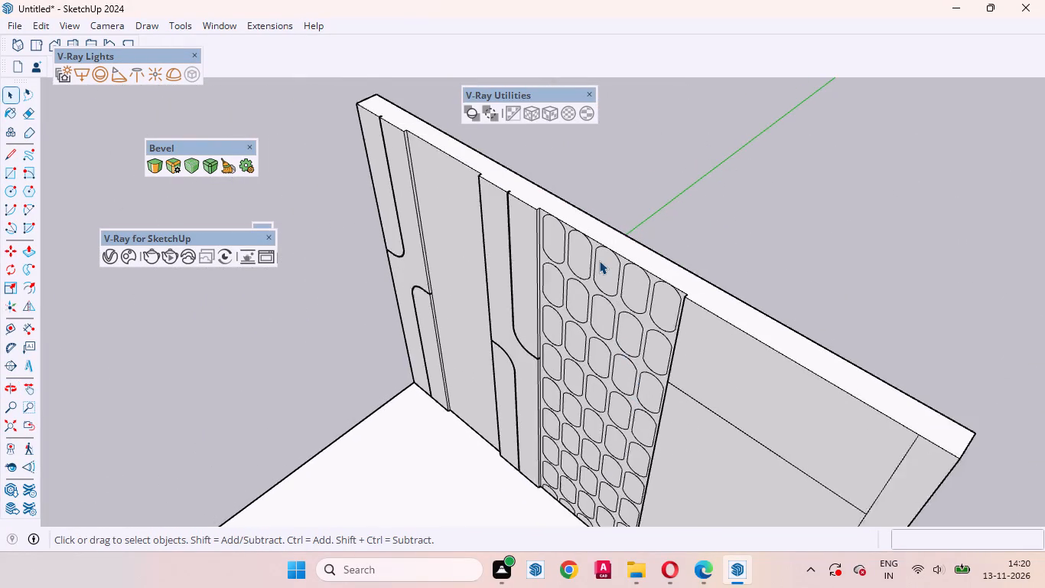
pyautogui.scroll(16, 599, 260)
pyautogui.click(651, 230)
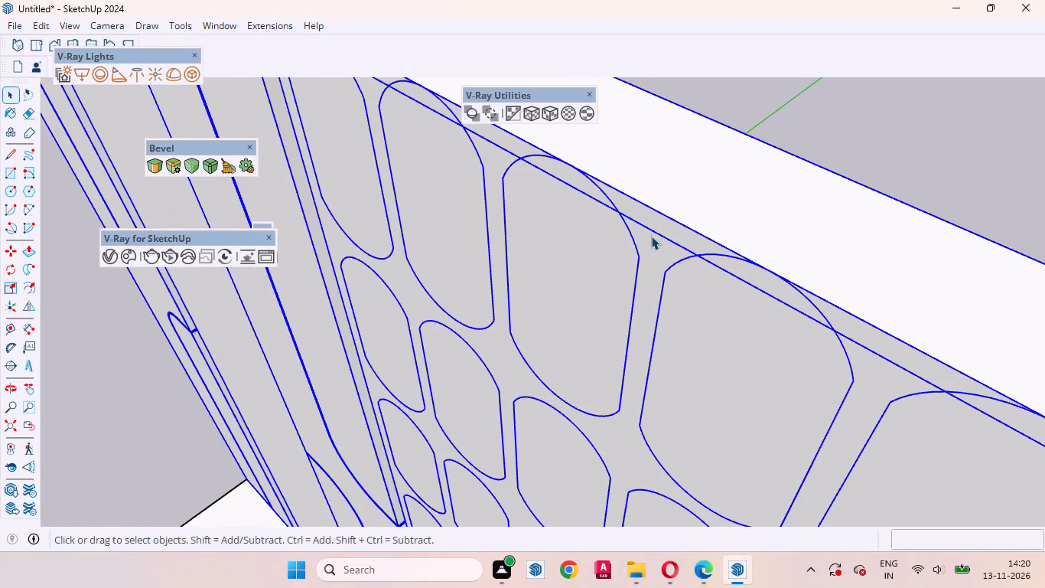
pyautogui.tripleClick(651, 251)
pyautogui.click(655, 250)
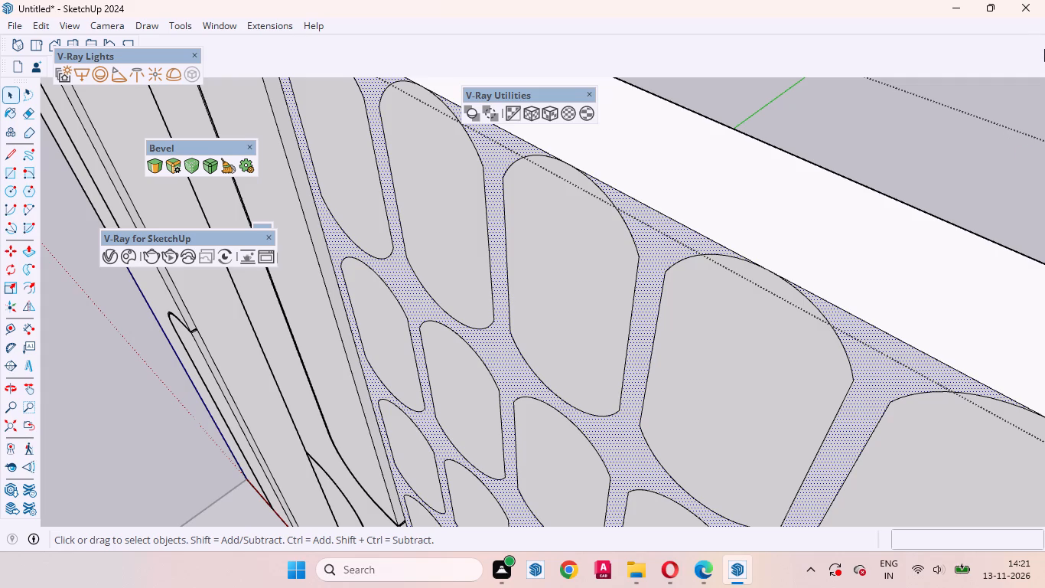
pyautogui.scroll(3, 1044, 49)
pyautogui.scroll(-4, 571, 188)
pyautogui.scroll(-4, 457, 229)
pyautogui.scroll(8, 395, 149)
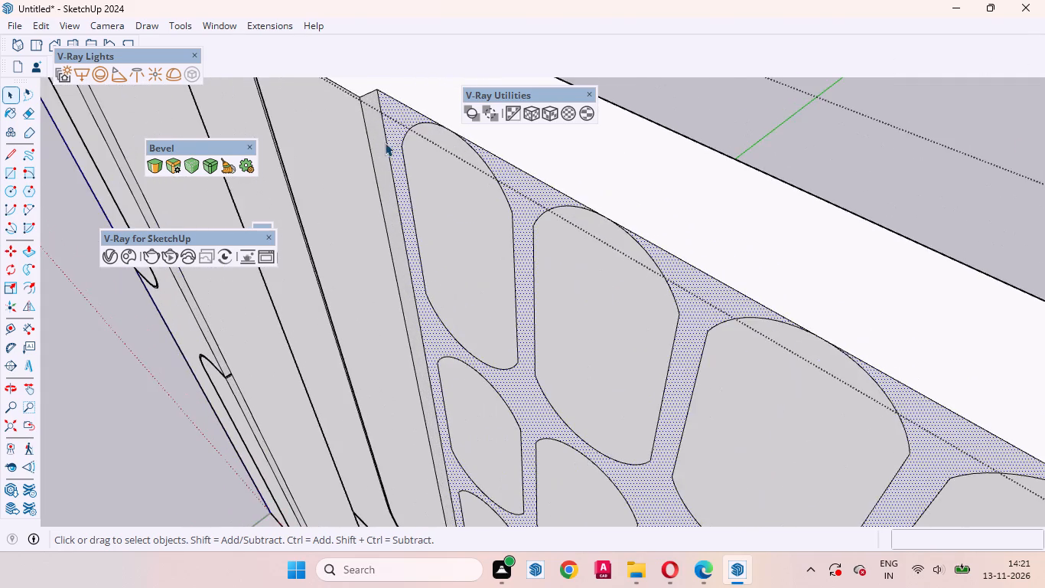
pyautogui.moveTo(385, 142); pyautogui.dragTo(496, 165, button='middle')
pyautogui.scroll(4, 407, 171)
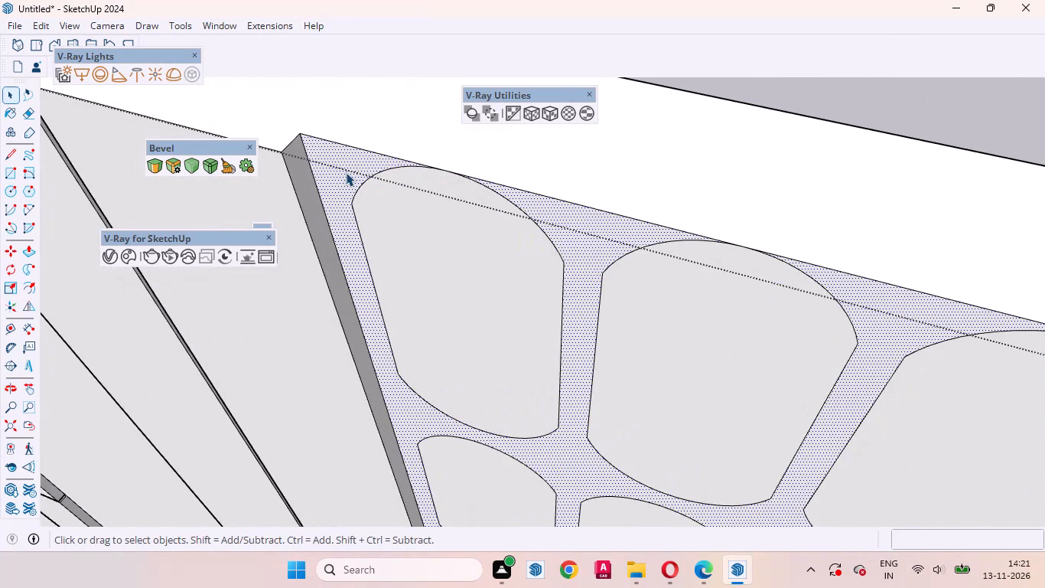
pyautogui.press('p')
pyautogui.scroll(-4, 463, 154)
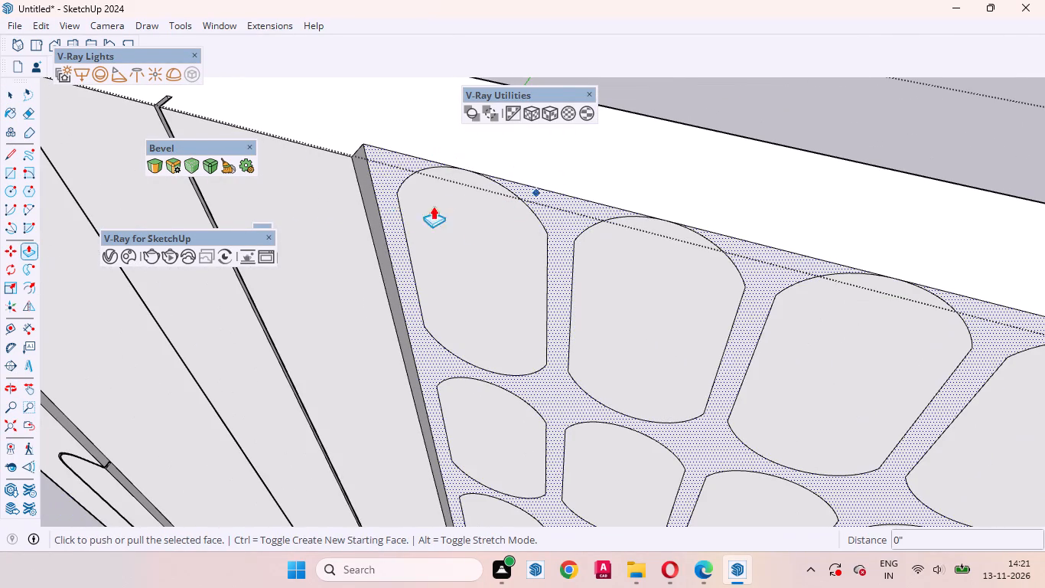
pyautogui.click(376, 168)
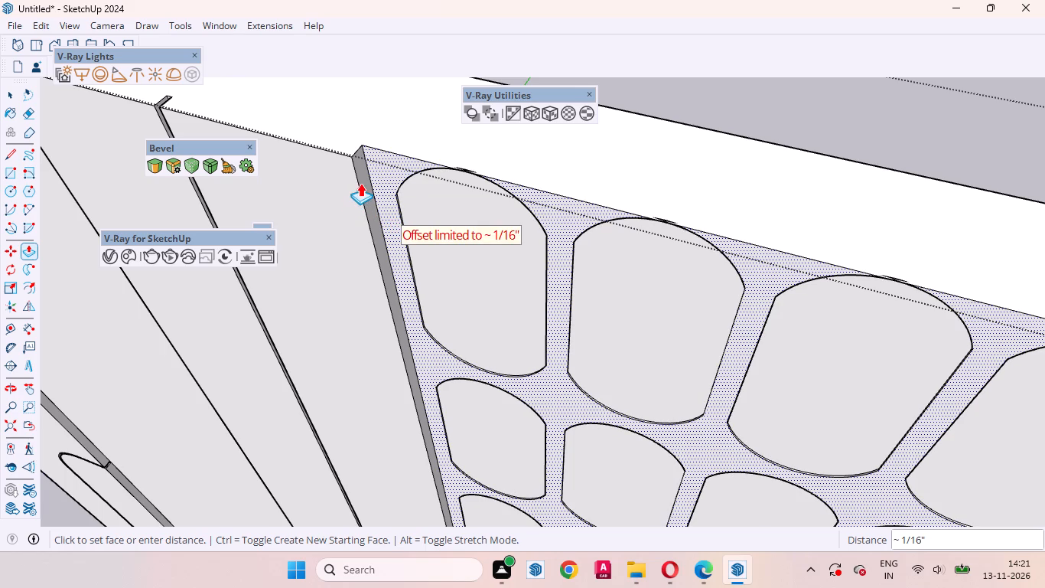
pyautogui.click(360, 183)
# Push/Pull the same pattern face outward about 11/16" more, flush with the adjoining wall front, and leave the wall group.
pyautogui.scroll(3, 374, 168)
pyautogui.click(379, 155)
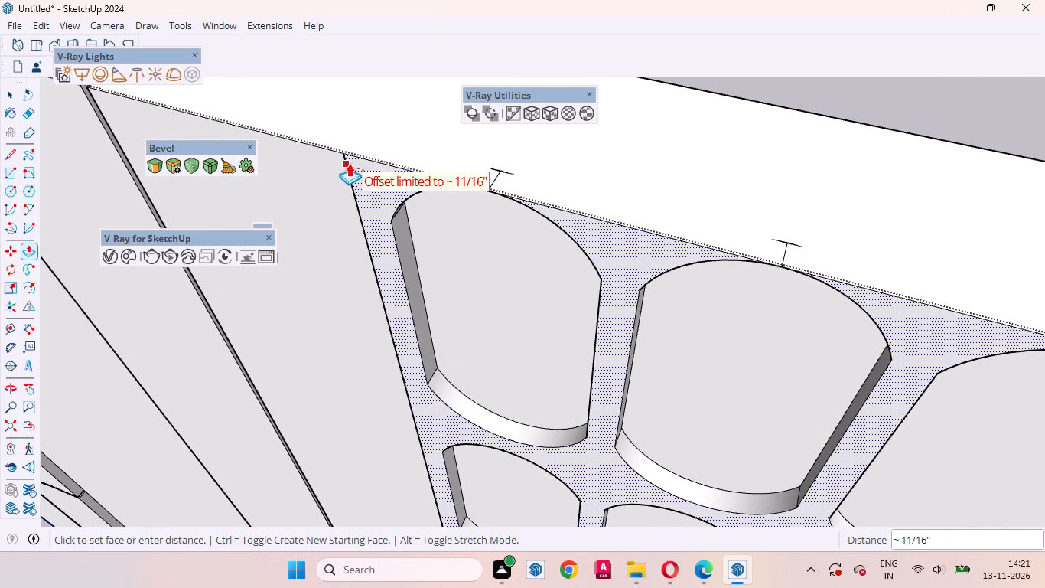
pyautogui.click(348, 162)
pyautogui.scroll(-18, 393, 262)
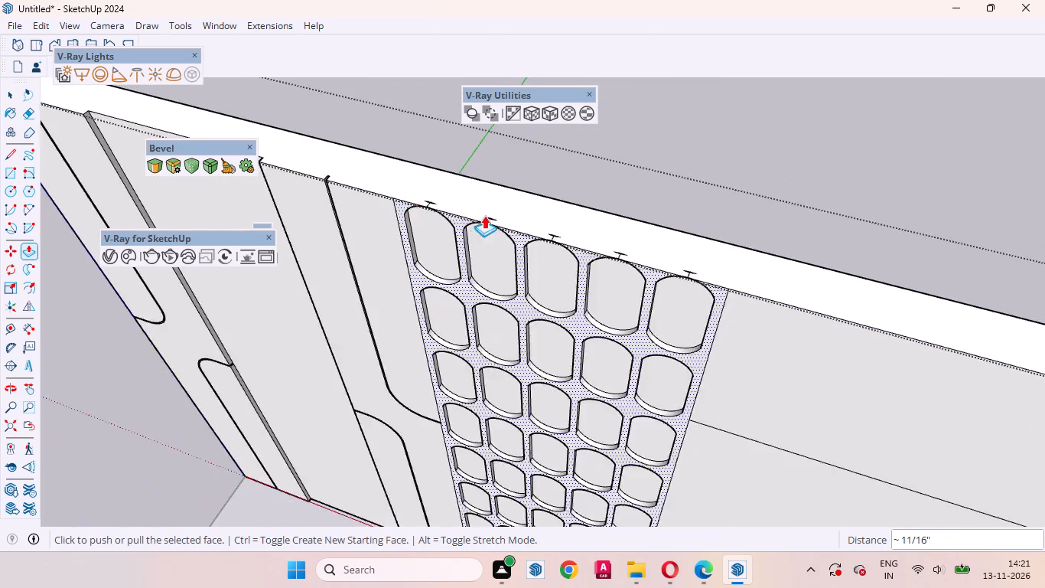
pyautogui.scroll(-8, 484, 215)
pyautogui.click(7, 94)
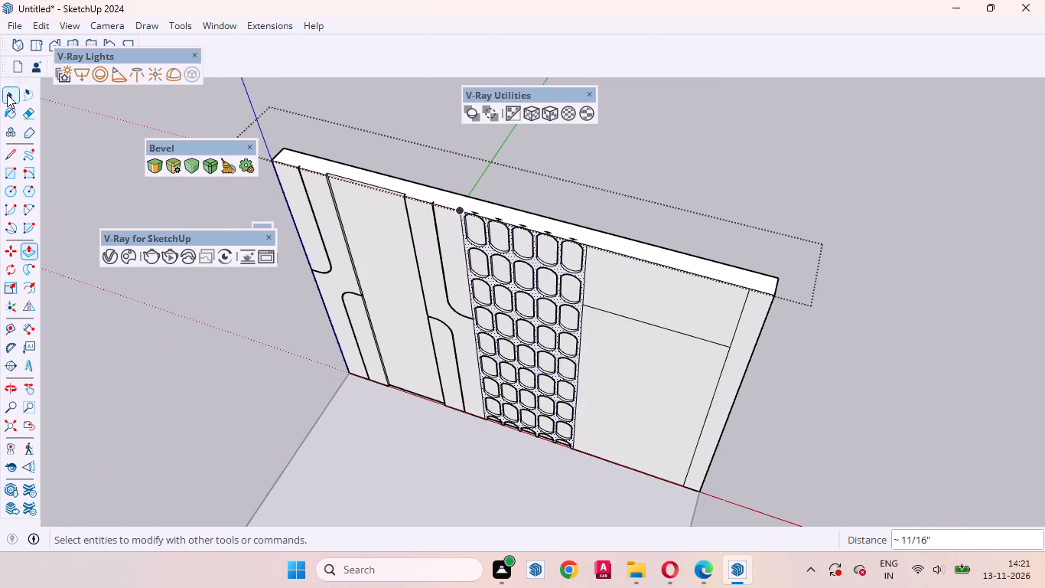
pyautogui.moveTo(249, 303); pyautogui.dragTo(363, 168, button='middle')
pyautogui.scroll(-7, 353, 169)
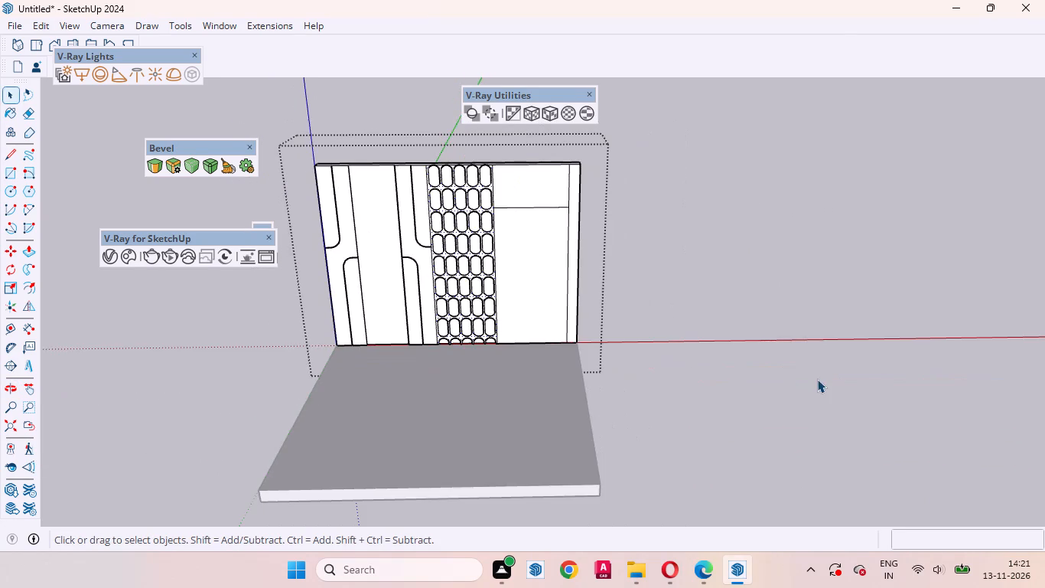
pyautogui.click(818, 379)
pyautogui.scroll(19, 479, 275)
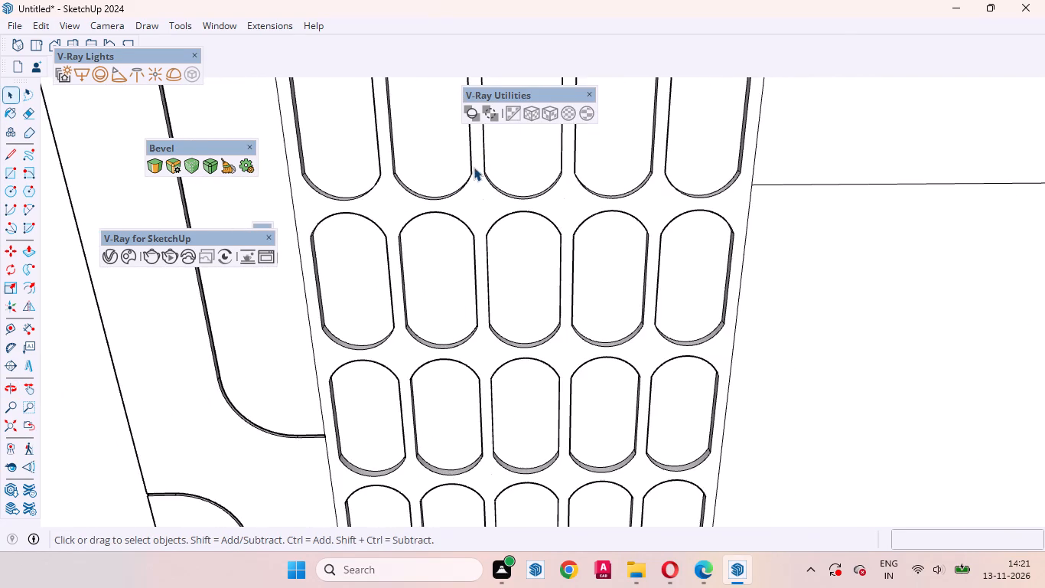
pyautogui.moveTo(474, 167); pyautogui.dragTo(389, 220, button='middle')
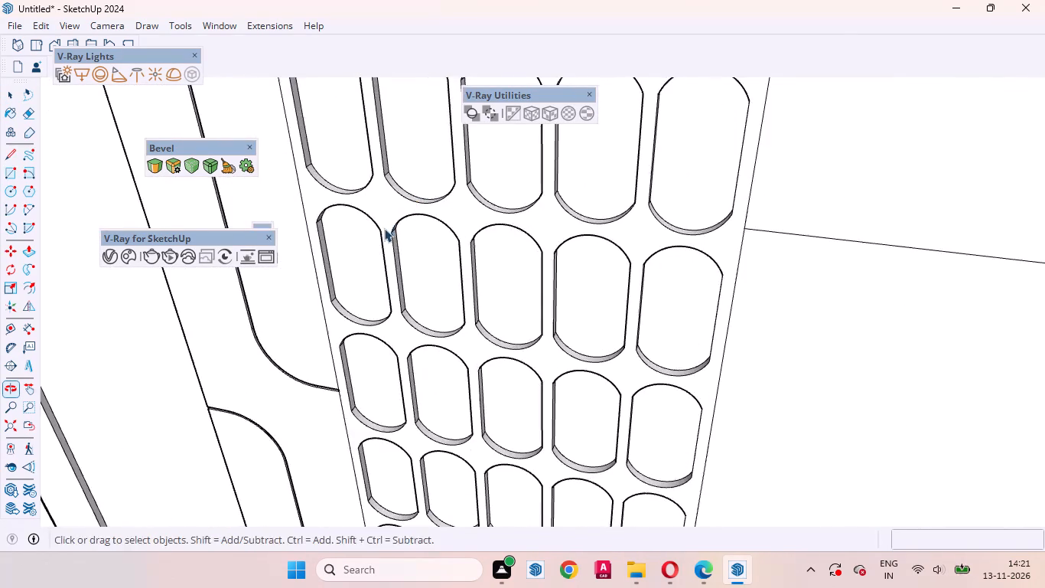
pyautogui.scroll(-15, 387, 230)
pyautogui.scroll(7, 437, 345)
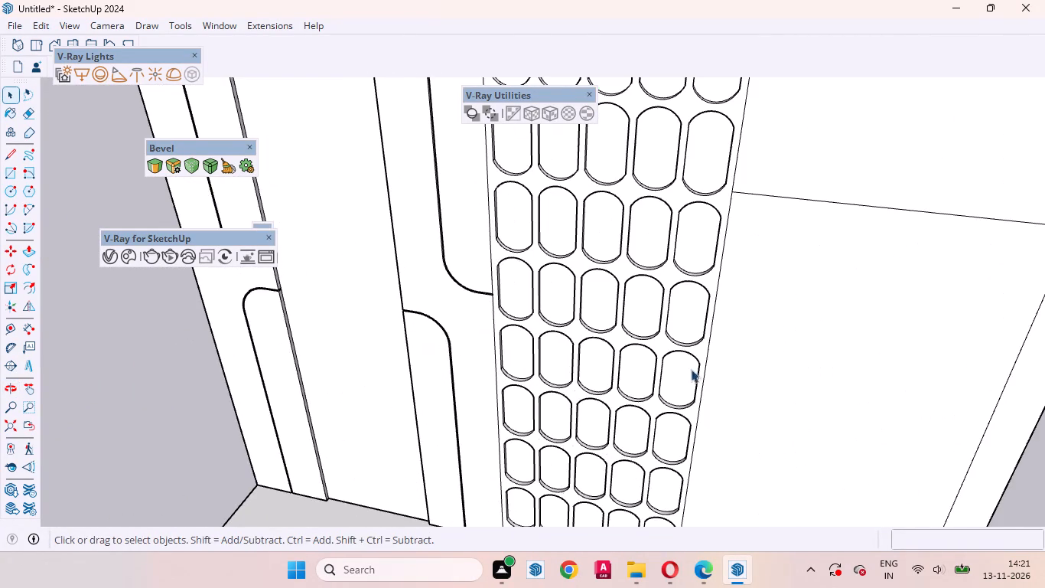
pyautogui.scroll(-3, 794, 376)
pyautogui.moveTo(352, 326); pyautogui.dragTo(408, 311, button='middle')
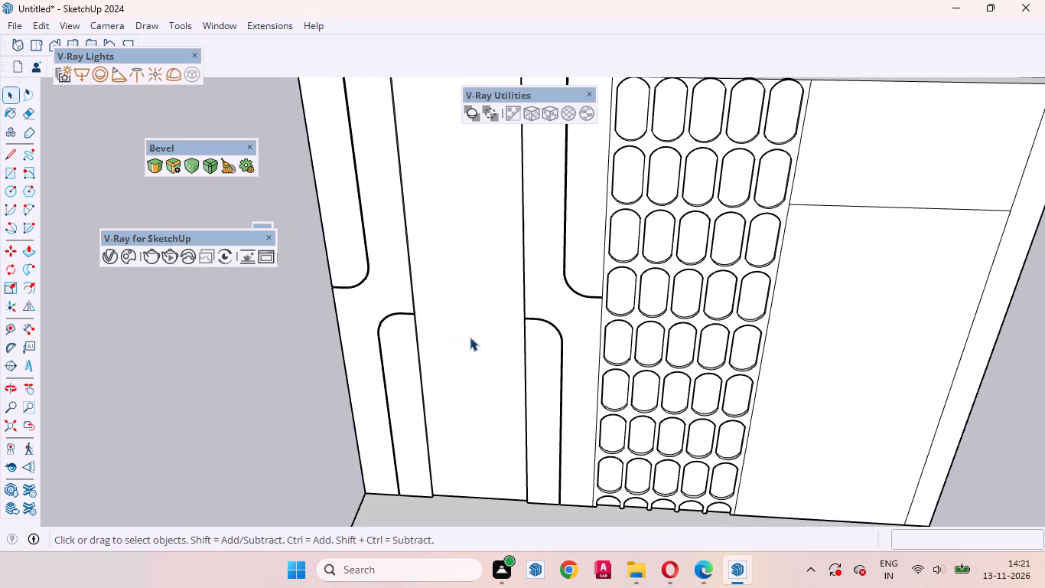
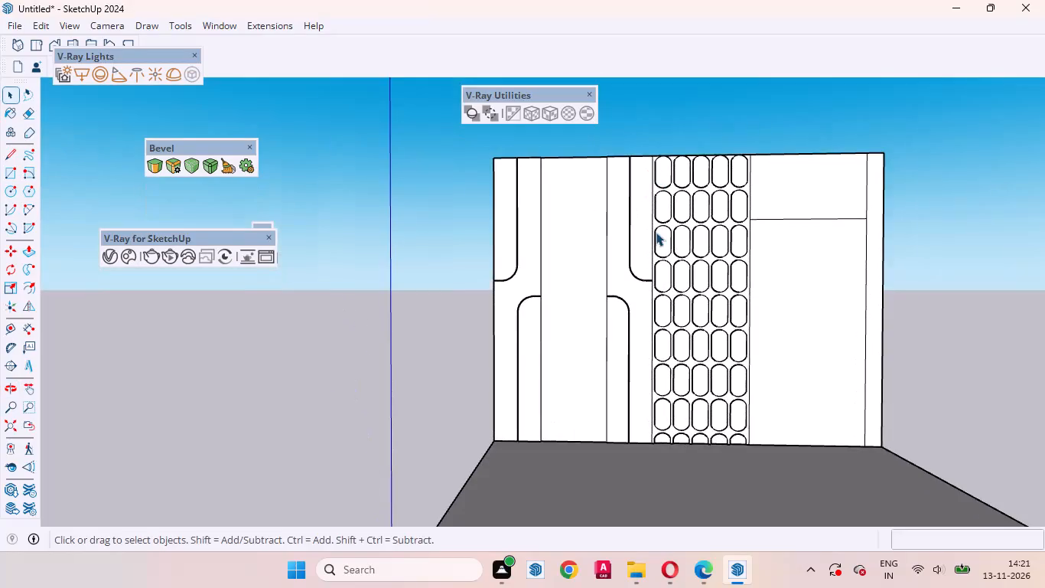
# Inside the wall group, copy the two-part vertical edge on the capsule lattice's left side 3 mm outward from the lattice.
pyautogui.scroll(4, 656, 233)
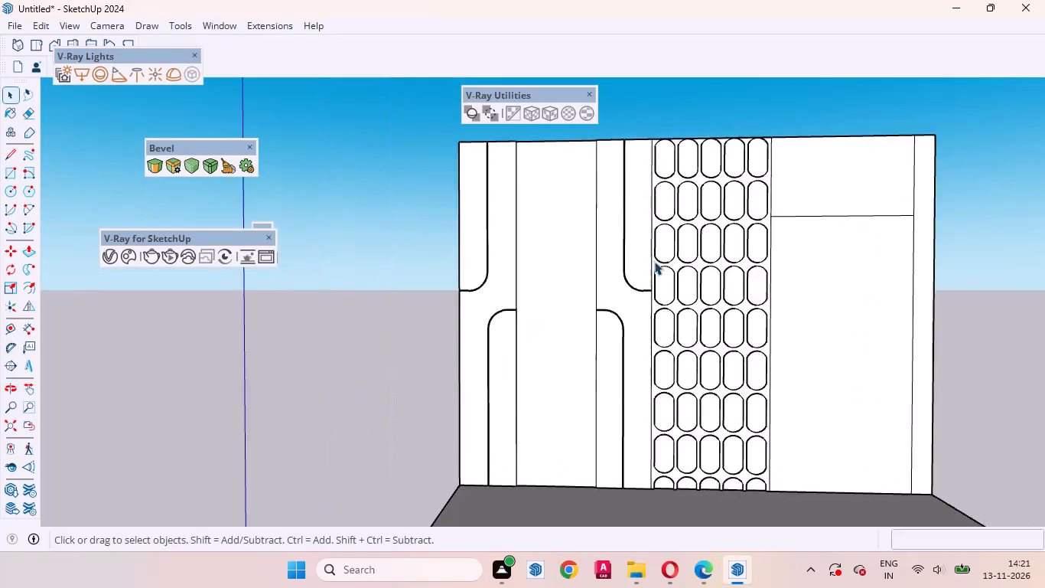
pyautogui.scroll(10, 654, 261)
pyautogui.scroll(-4, 749, 361)
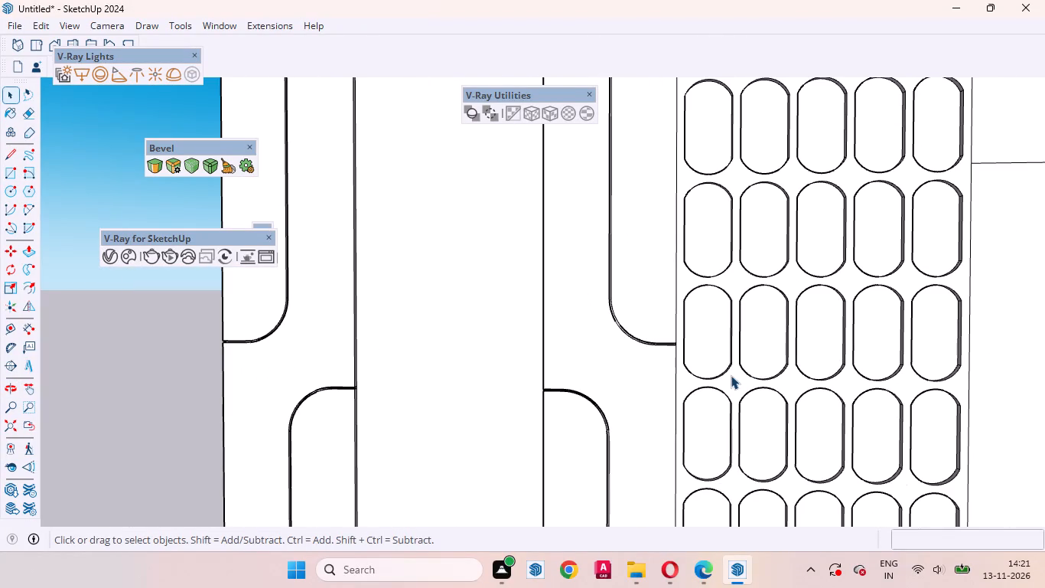
pyautogui.scroll(10, 682, 366)
pyautogui.scroll(-5, 671, 379)
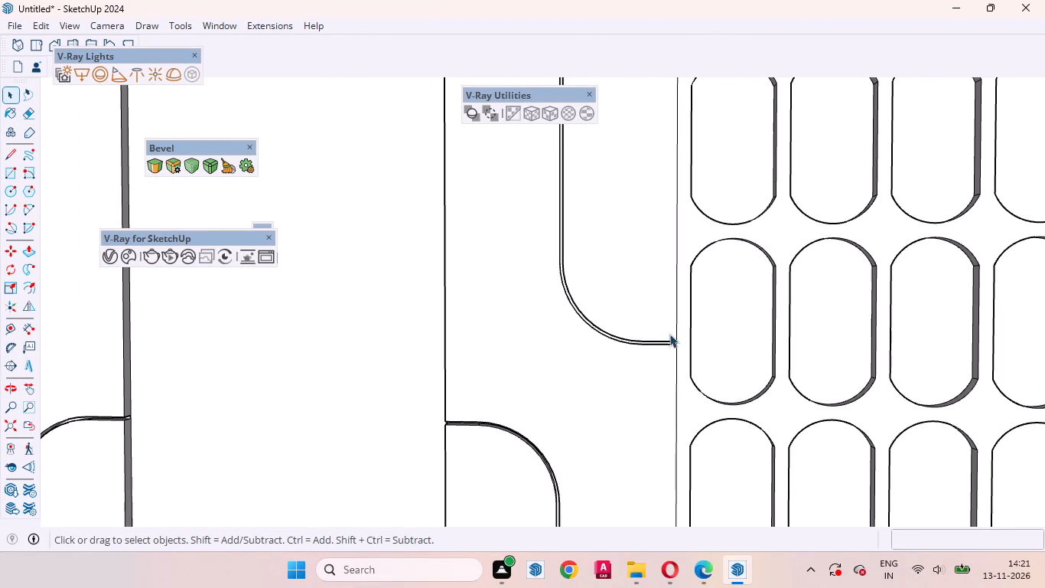
pyautogui.click(676, 299)
pyautogui.doubleClick(676, 299)
pyautogui.click(678, 296)
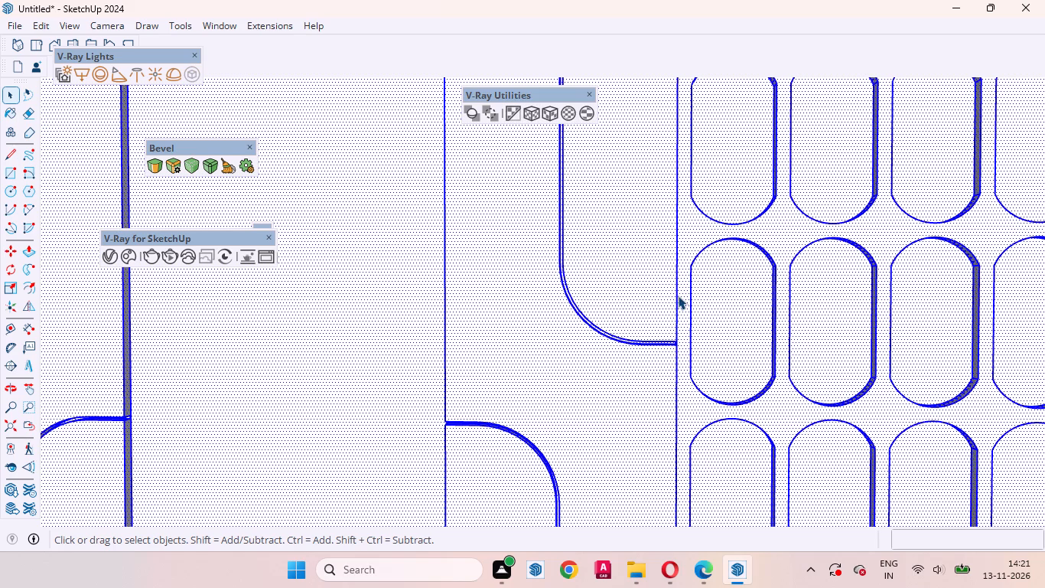
pyautogui.click(678, 289)
pyautogui.scroll(-8, 696, 261)
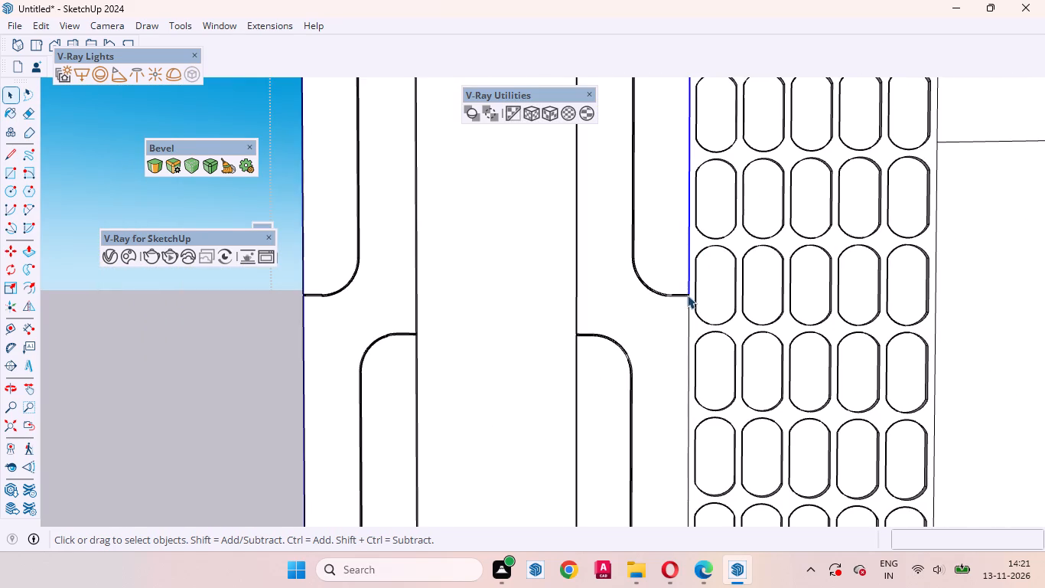
pyautogui.scroll(6, 687, 304)
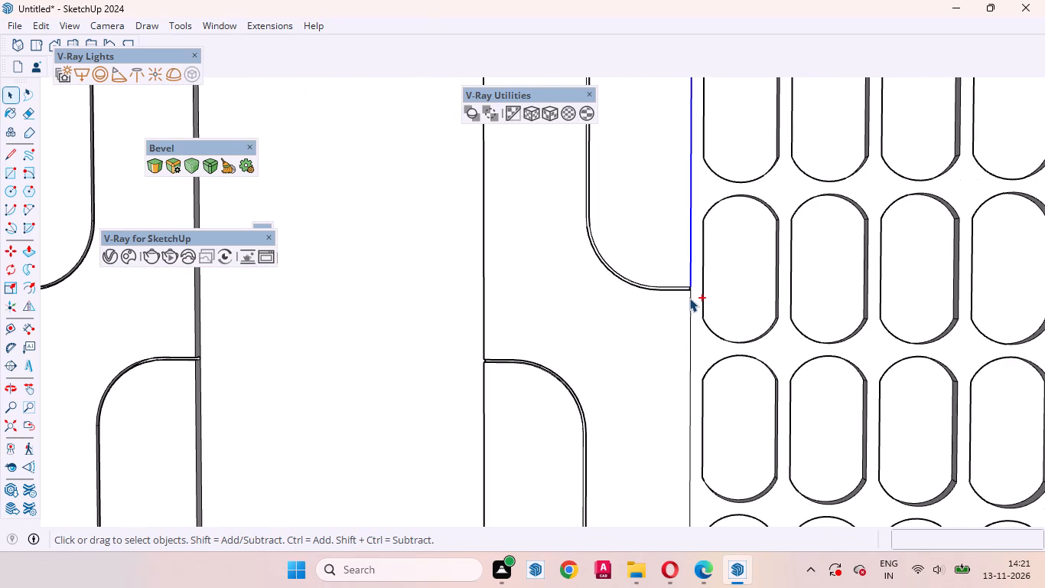
pyautogui.keyDown('ctrl'); pyautogui.click(689, 298); pyautogui.keyUp('ctrl')
pyautogui.press('m')
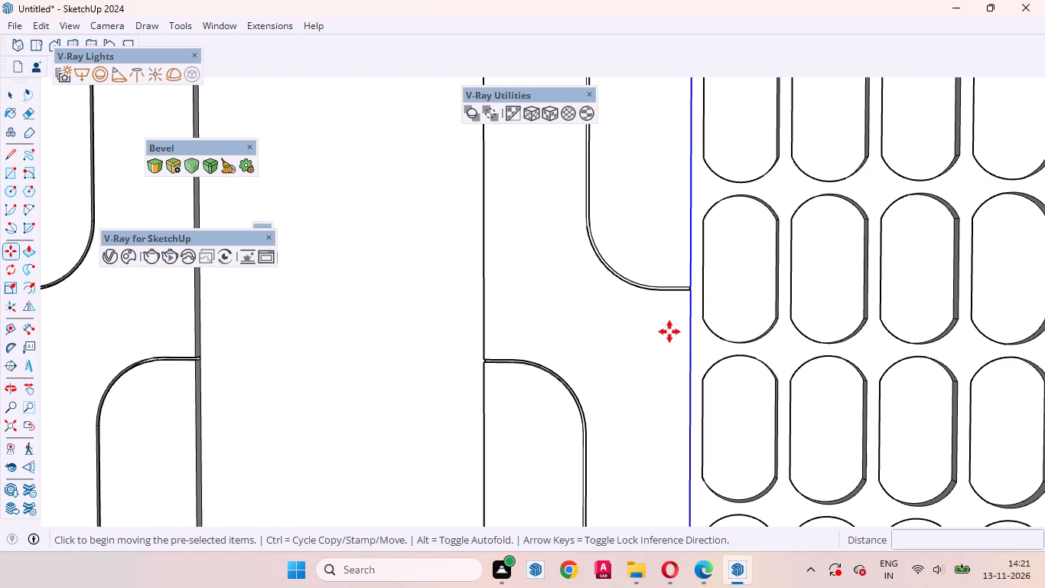
pyautogui.click(673, 332)
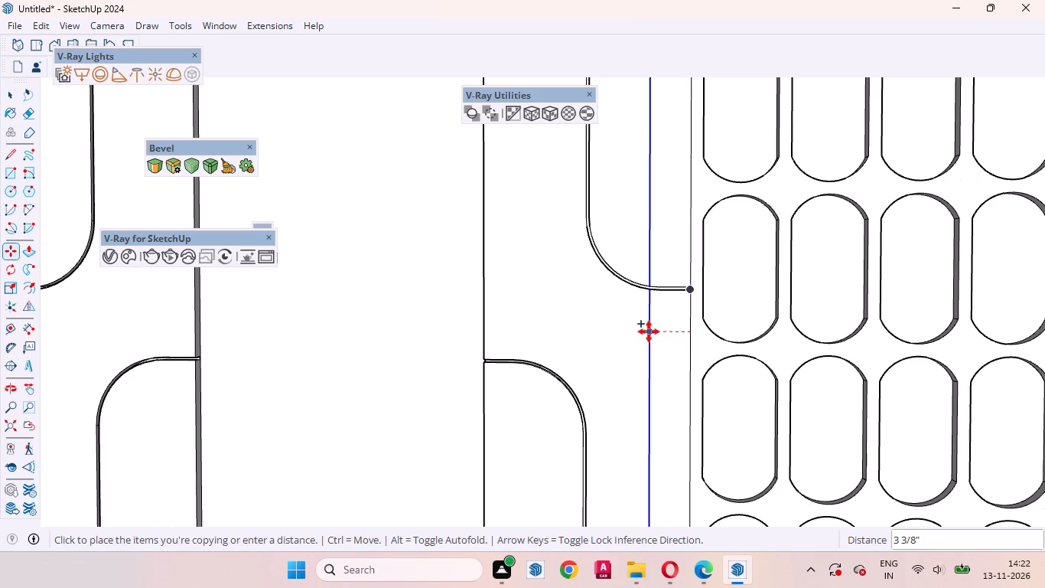
pyautogui.write('3mm')
pyautogui.press('Return')
pyautogui.press('space')
# Push/Pull the upper and lower sections of the 3 mm strip beside the lattice's left side inward by 18 mm.
pyautogui.scroll(2, 699, 271)
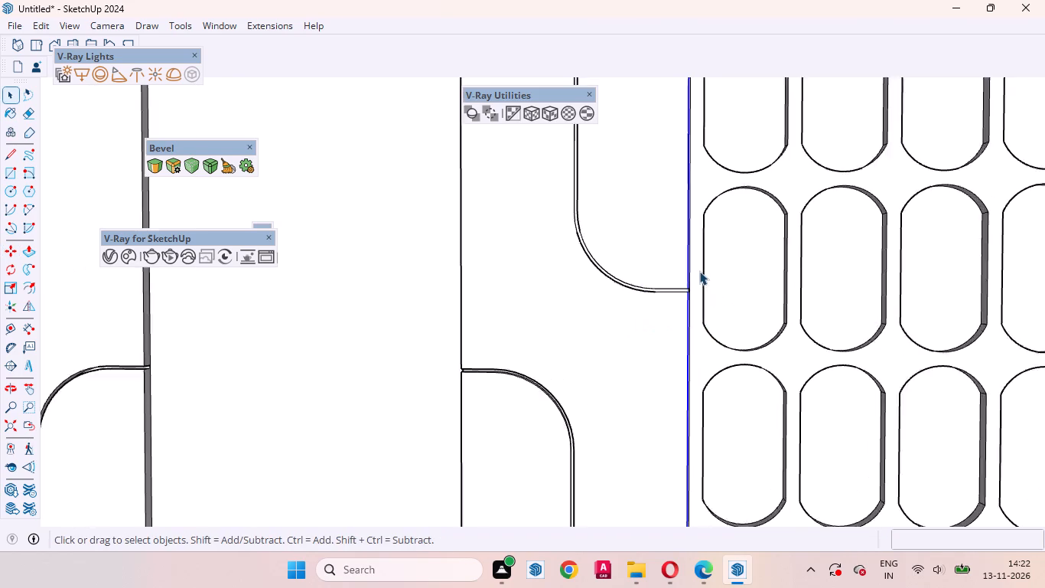
pyautogui.scroll(20, 699, 271)
pyautogui.scroll(5, 699, 271)
pyautogui.click(679, 342)
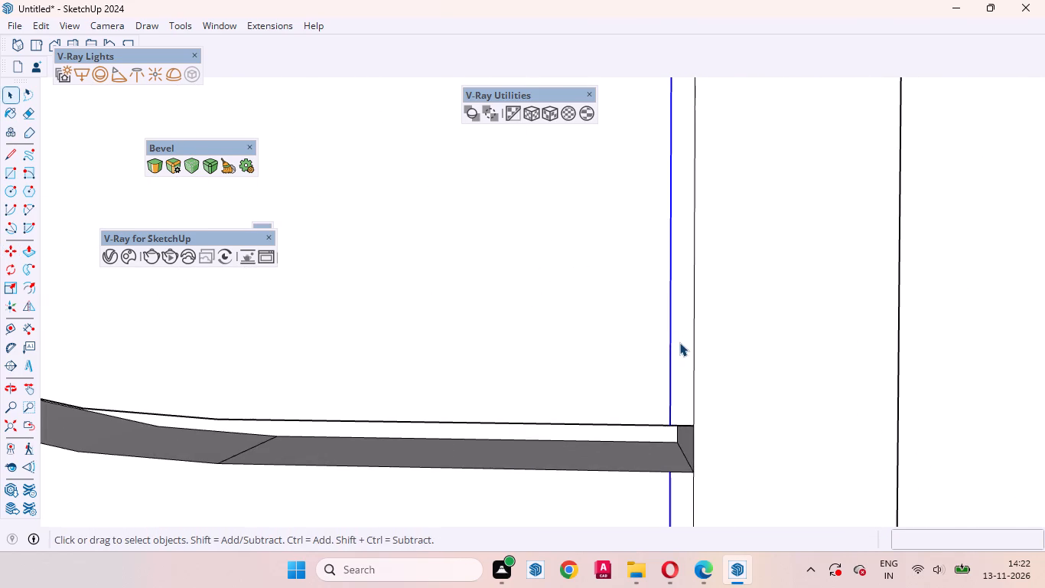
pyautogui.press('p')
pyautogui.click(679, 343)
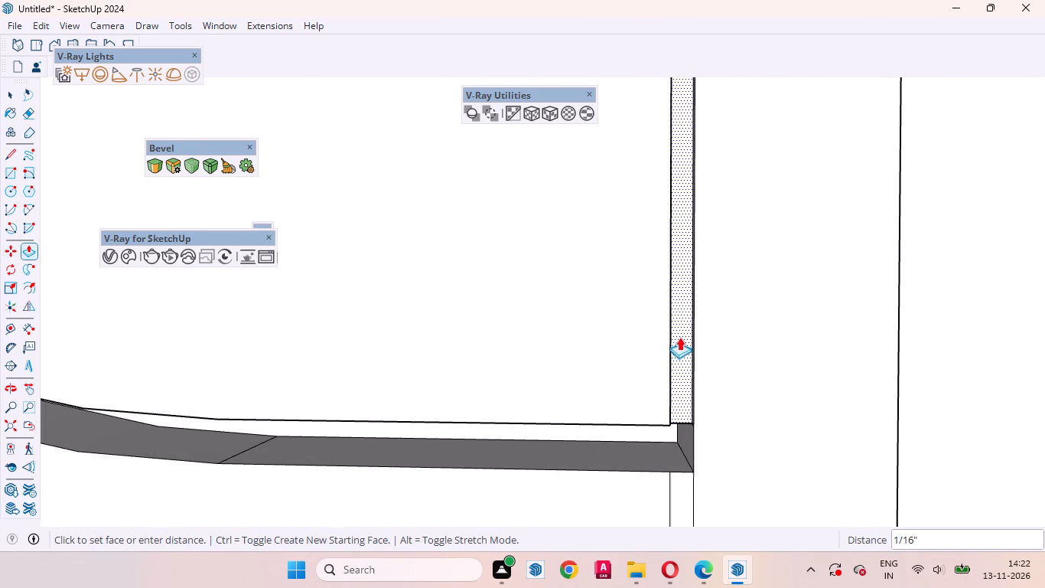
pyautogui.write('18mm')
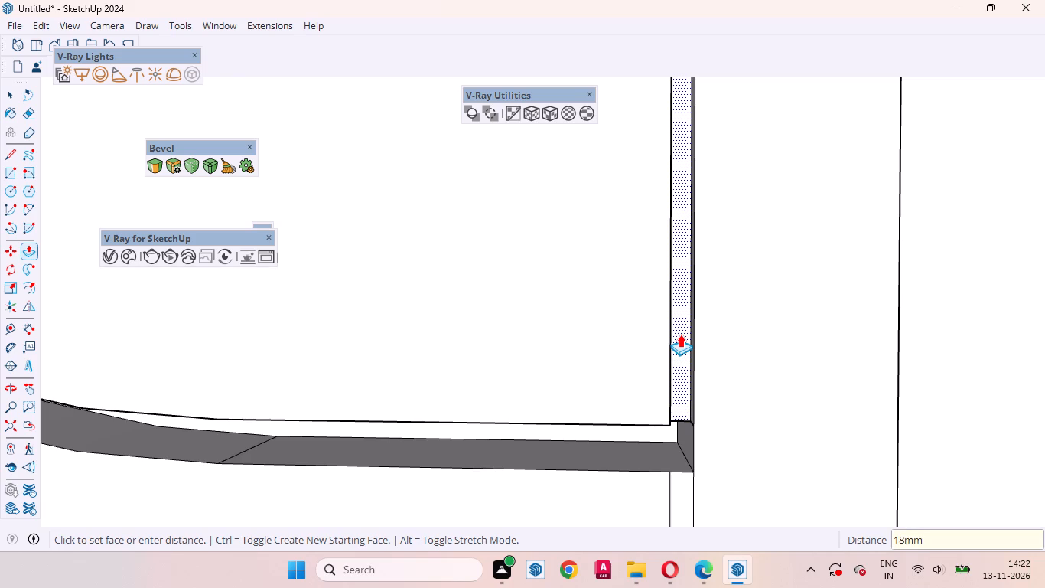
pyautogui.press('Return')
pyautogui.scroll(-7, 662, 273)
pyautogui.scroll(7, 665, 367)
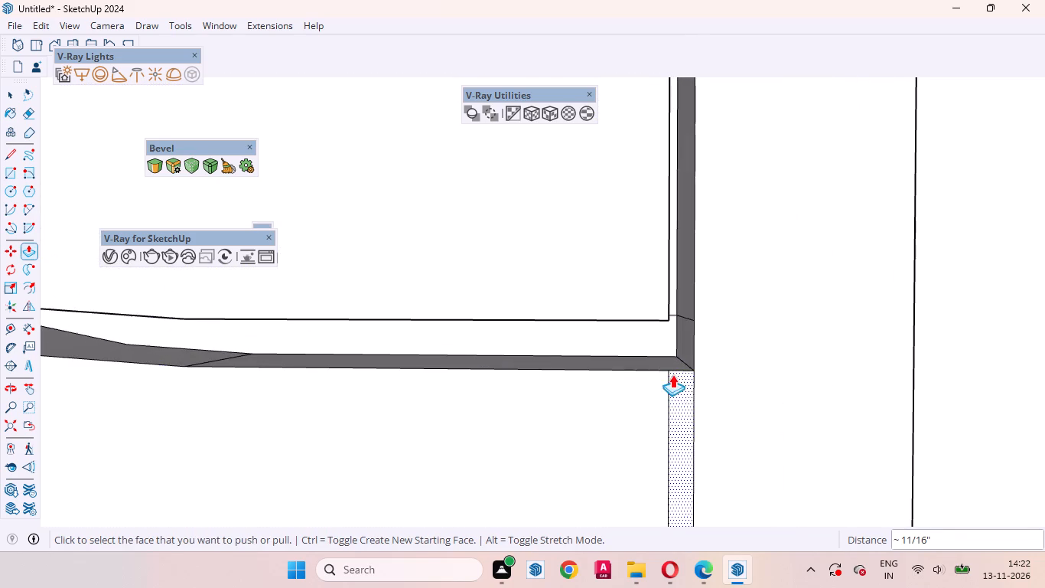
pyautogui.doubleClick(679, 389)
pyautogui.press('space')
# Examine the left groove, capsule lattice and grooved panels from several angles, and leave the wall group.
pyautogui.scroll(-9, 666, 276)
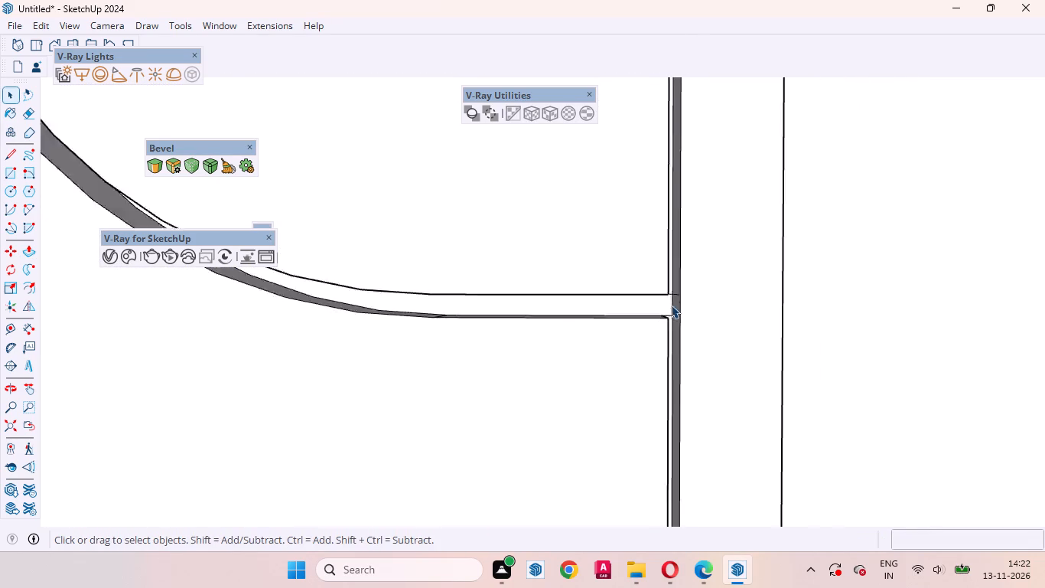
pyautogui.scroll(-20, 671, 305)
pyautogui.scroll(-15, 671, 305)
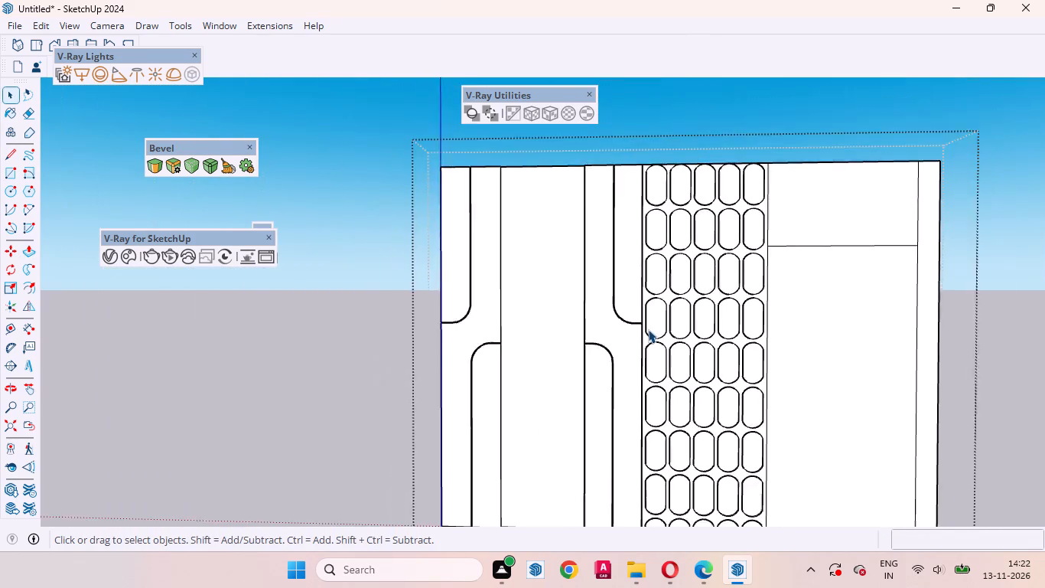
pyautogui.scroll(-4, 648, 329)
pyautogui.scroll(8, 649, 312)
pyautogui.moveTo(625, 346); pyautogui.dragTo(412, 442, button='middle')
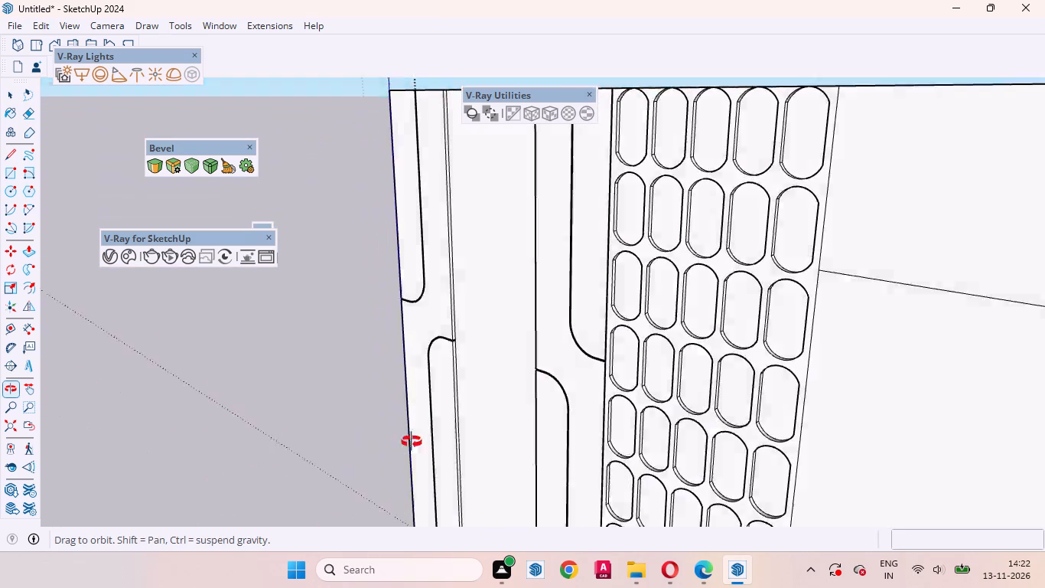
pyautogui.moveTo(412, 442); pyautogui.dragTo(532, 545, button='middle')
pyautogui.scroll(8, 621, 242)
pyautogui.scroll(-4, 711, 283)
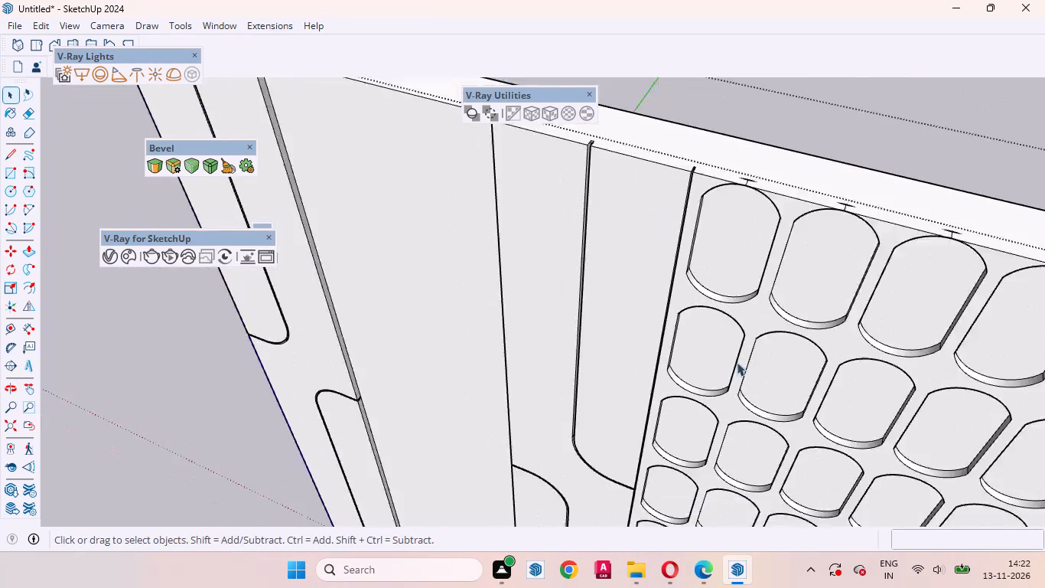
pyautogui.scroll(-1, 737, 362)
pyautogui.scroll(-13, 623, 292)
pyautogui.scroll(1, 702, 354)
pyautogui.moveTo(702, 351); pyautogui.dragTo(815, 171, button='middle')
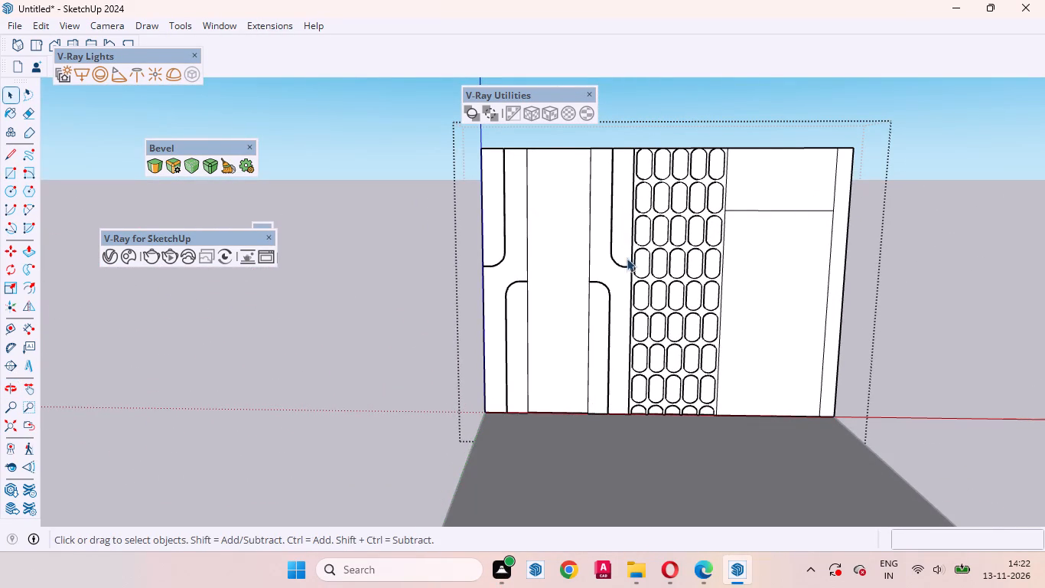
pyautogui.scroll(4, 535, 277)
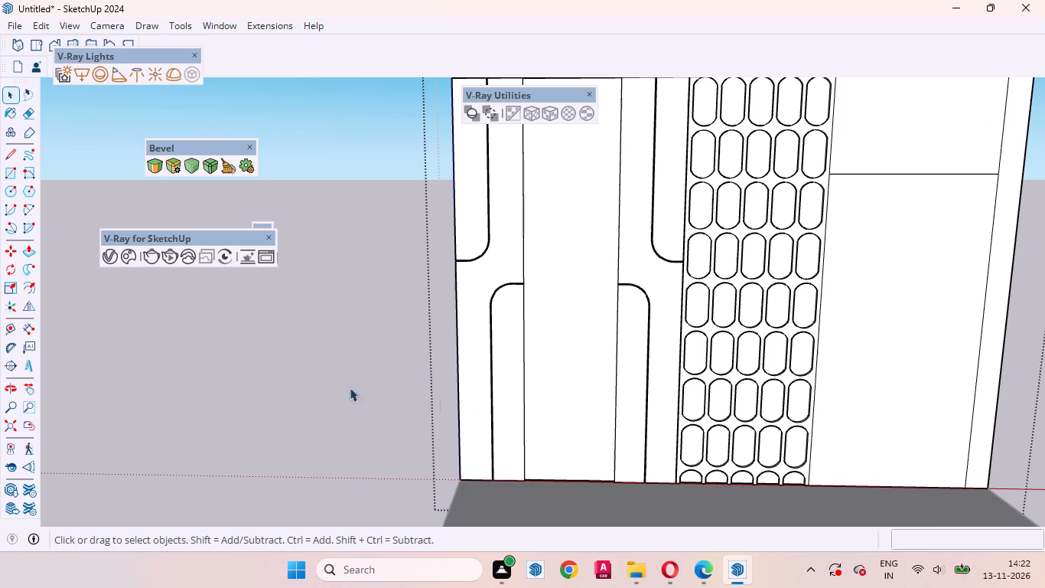
pyautogui.scroll(3, 611, 346)
pyautogui.moveTo(606, 391); pyautogui.dragTo(425, 478, button='middle')
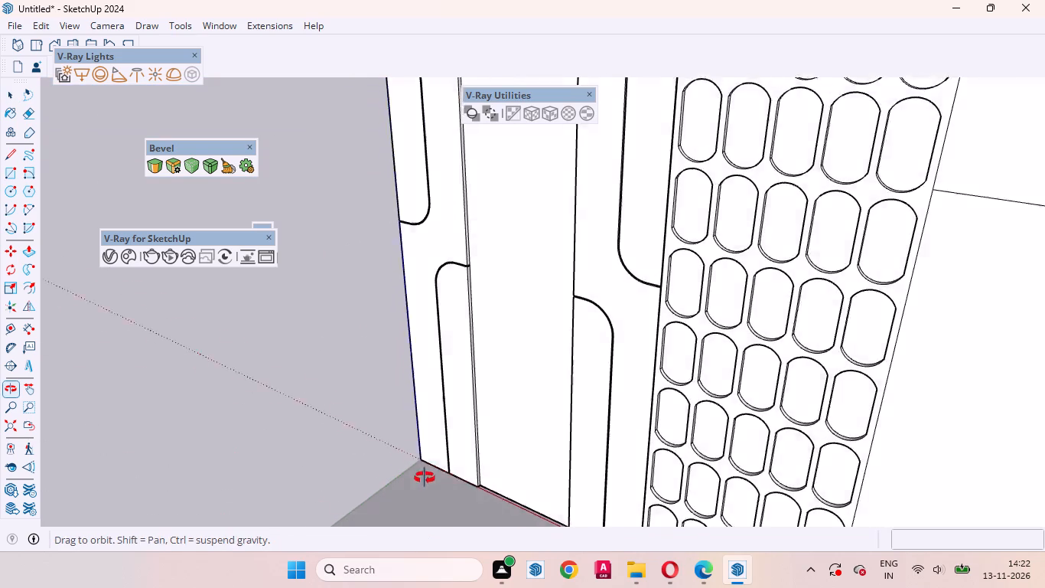
pyautogui.moveTo(425, 478); pyautogui.dragTo(422, 479, button='middle')
pyautogui.scroll(4, 496, 431)
pyautogui.click(526, 381)
pyautogui.scroll(-9, 483, 384)
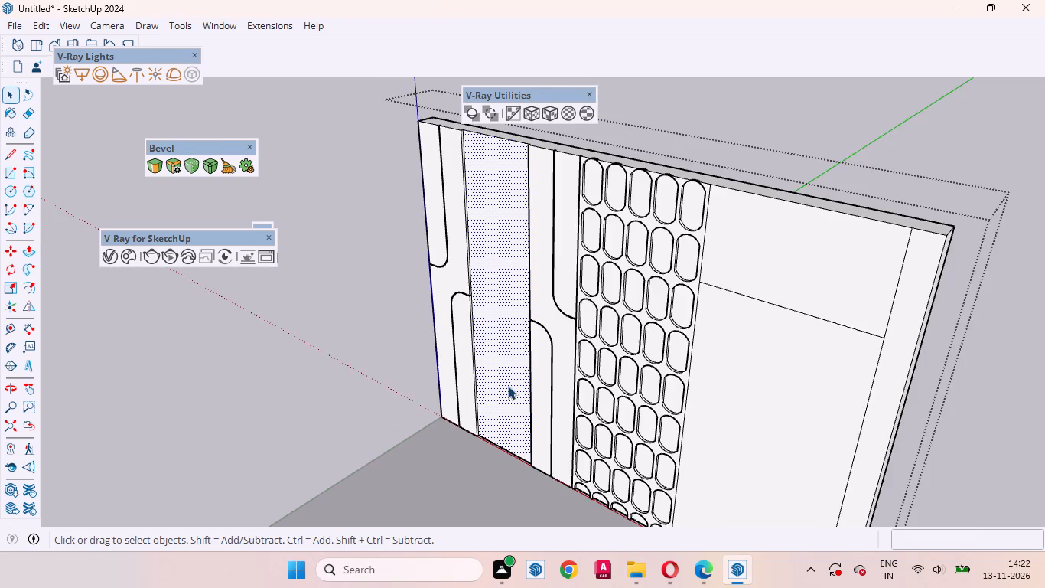
pyautogui.moveTo(526, 383); pyautogui.dragTo(706, 325, button='middle')
pyautogui.rightClick(415, 29)
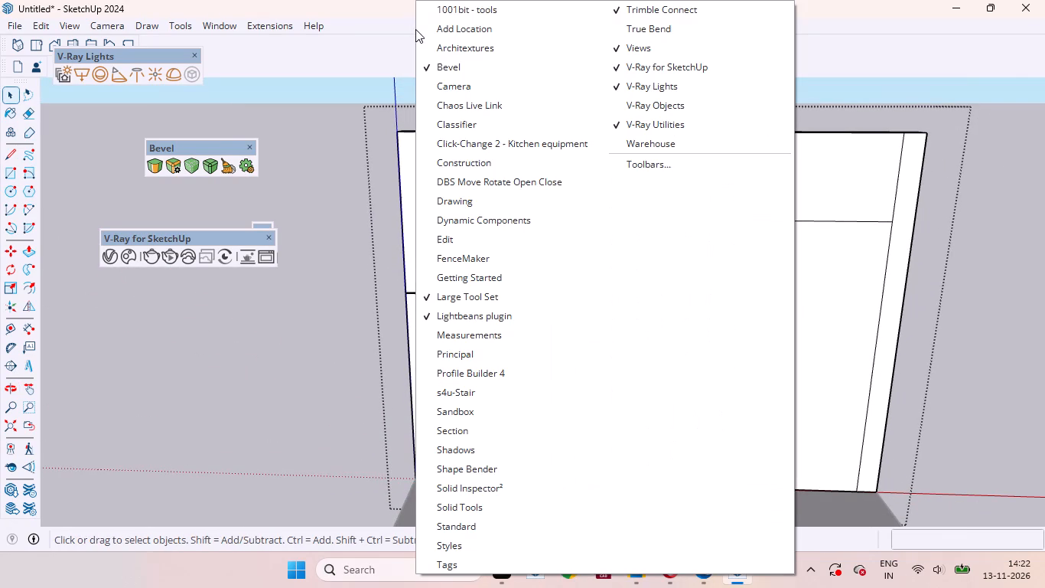
pyautogui.click(331, 172)
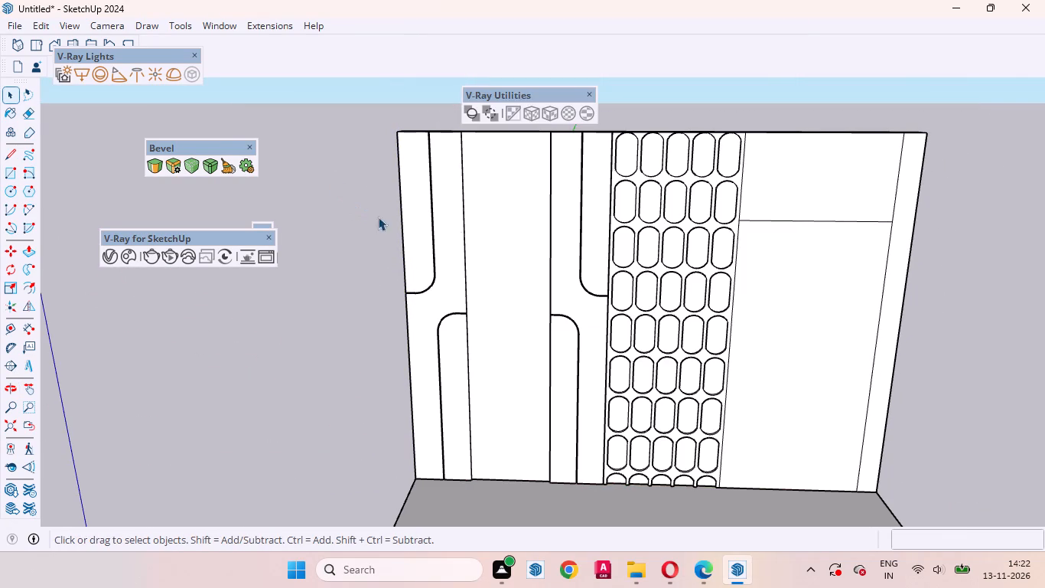
# Reopen the wall group and copy the two-part vertical edge on the lattice's right side 3 mm toward the plain panels.
pyautogui.scroll(3, 508, 289)
pyautogui.click(511, 273)
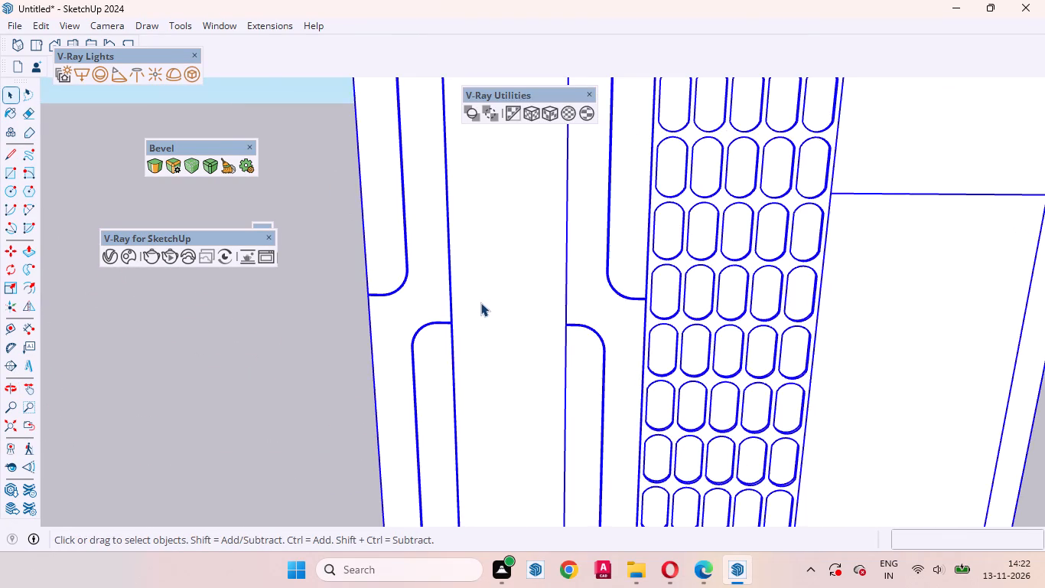
pyautogui.scroll(-8, 479, 304)
pyautogui.moveTo(644, 302); pyautogui.dragTo(363, 284, button='middle')
pyautogui.scroll(2, 565, 284)
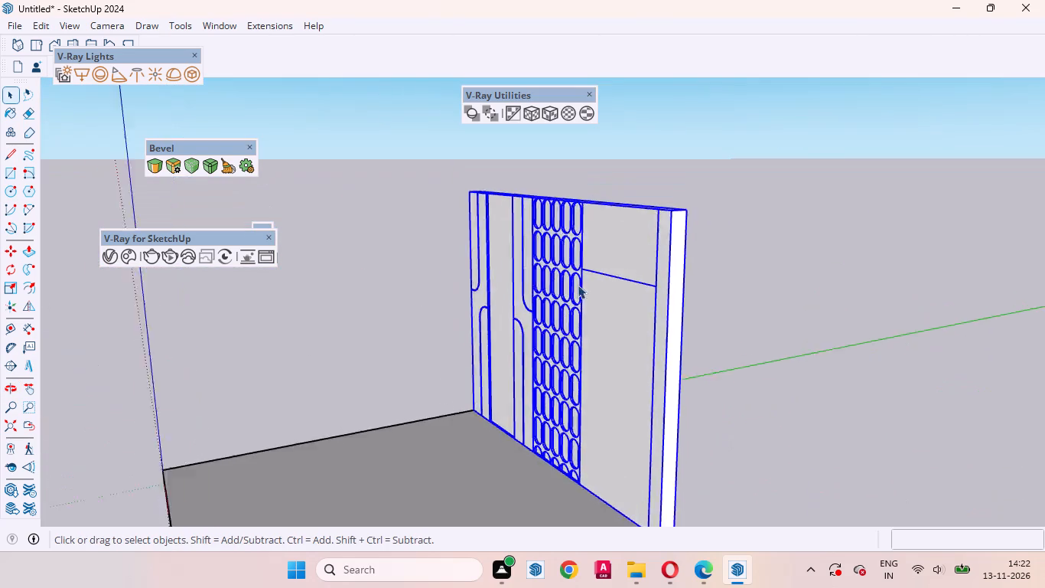
pyautogui.scroll(10, 578, 285)
pyautogui.scroll(12, 516, 227)
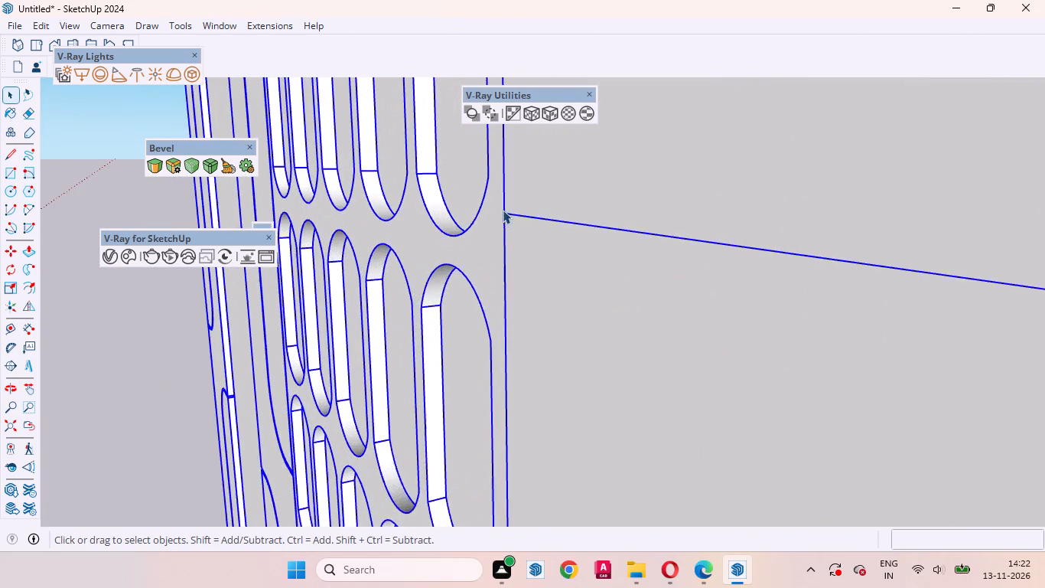
pyautogui.scroll(4, 503, 210)
pyautogui.moveTo(481, 254); pyautogui.dragTo(705, 246, button='middle')
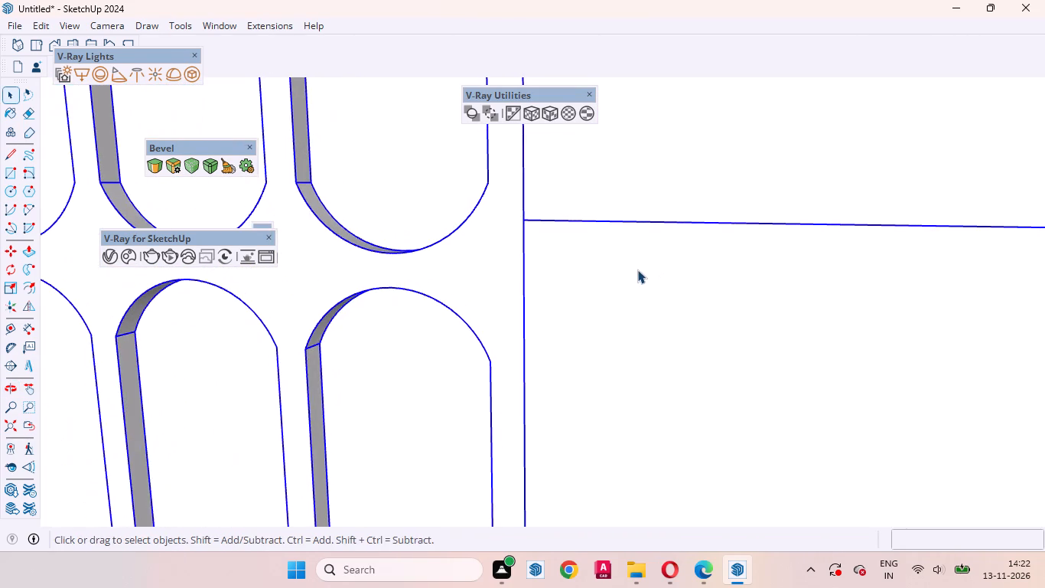
pyautogui.click(637, 269)
pyautogui.scroll(-4, 640, 202)
pyautogui.click(559, 183)
pyautogui.doubleClick(613, 196)
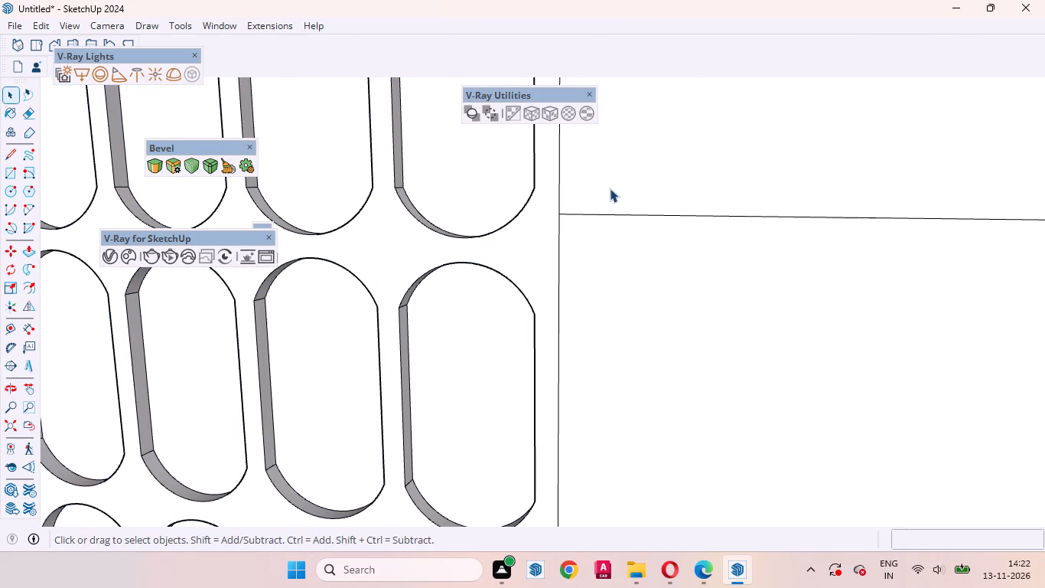
pyautogui.click(614, 183)
pyautogui.click(558, 185)
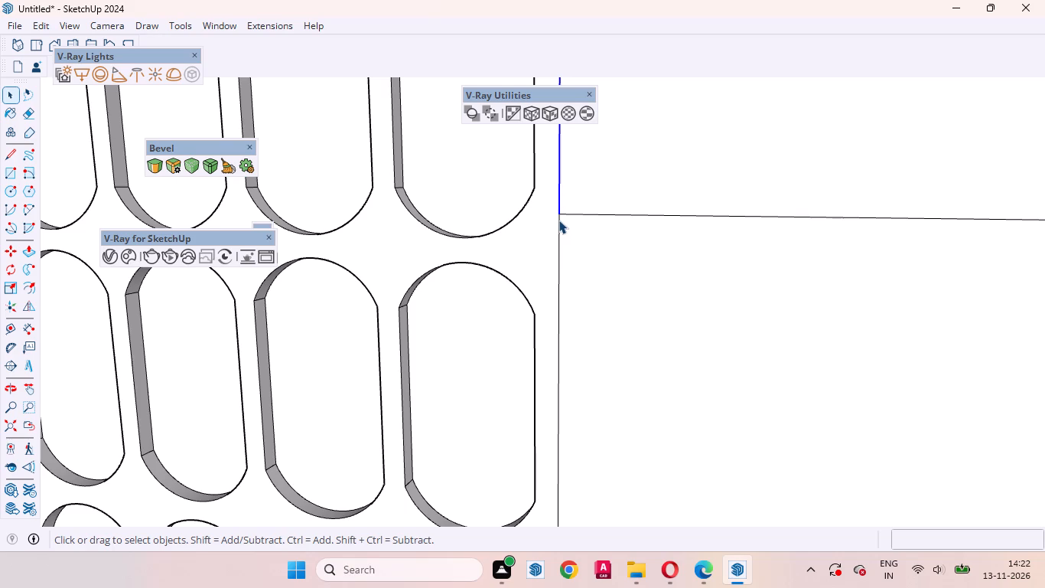
pyautogui.scroll(-7, 567, 220)
pyautogui.keyDown('ctrl'); pyautogui.click(577, 225); pyautogui.keyUp('ctrl')
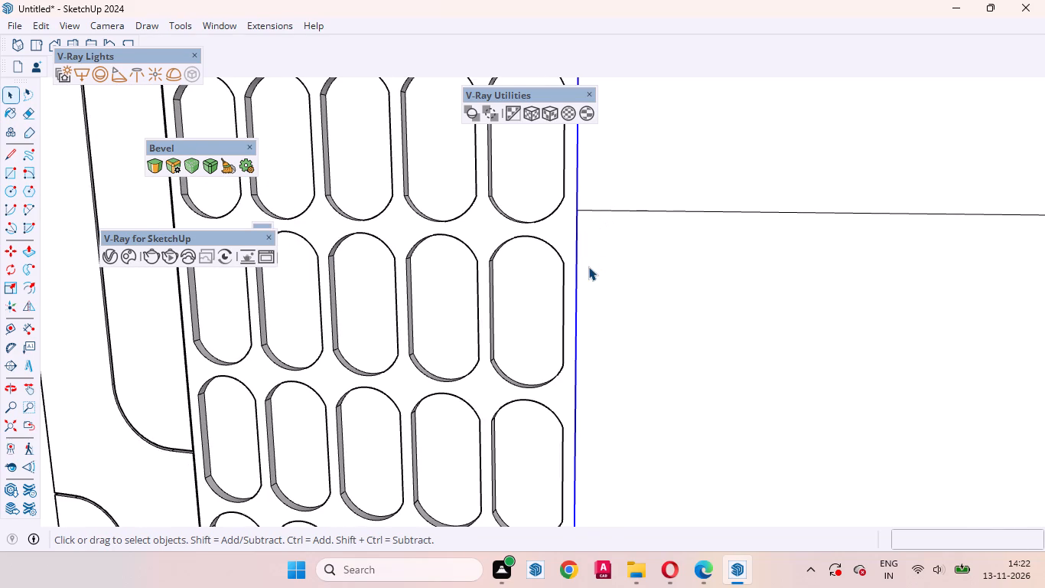
pyautogui.press('m')
pyautogui.click(588, 266)
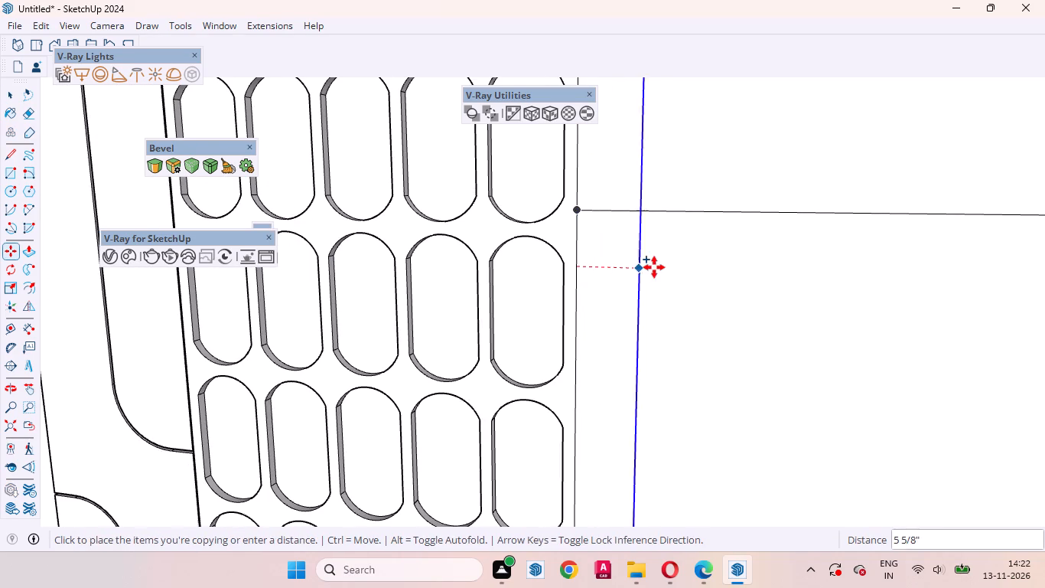
pyautogui.write('3mm')
pyautogui.press('Return')
pyautogui.press('space')
# Push/Pull both sections of the narrow strip on the lattice's right side inward, repeating the left groove's depth.
pyautogui.scroll(5, 581, 202)
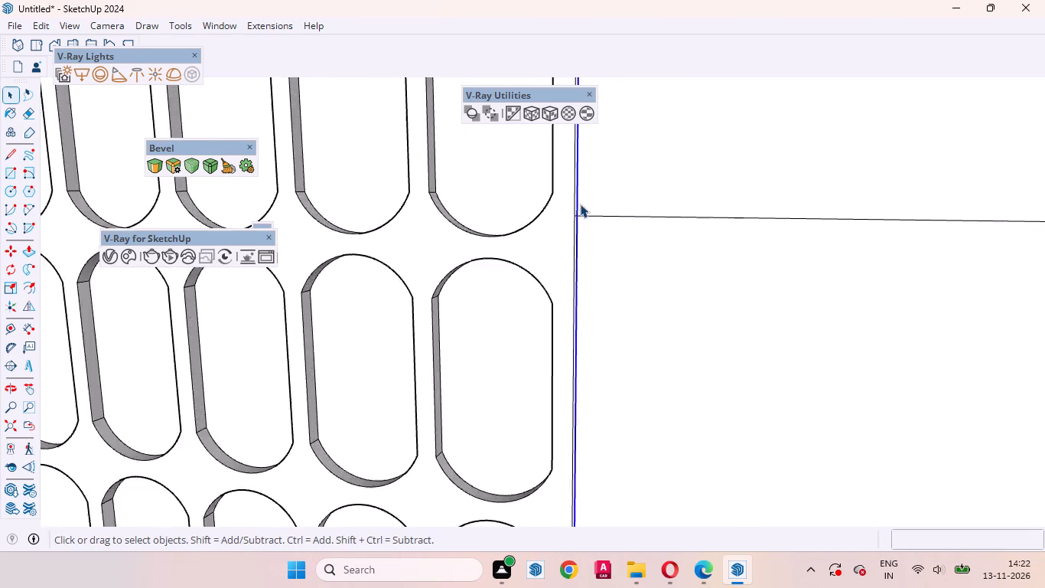
pyautogui.scroll(18, 580, 204)
pyautogui.click(578, 201)
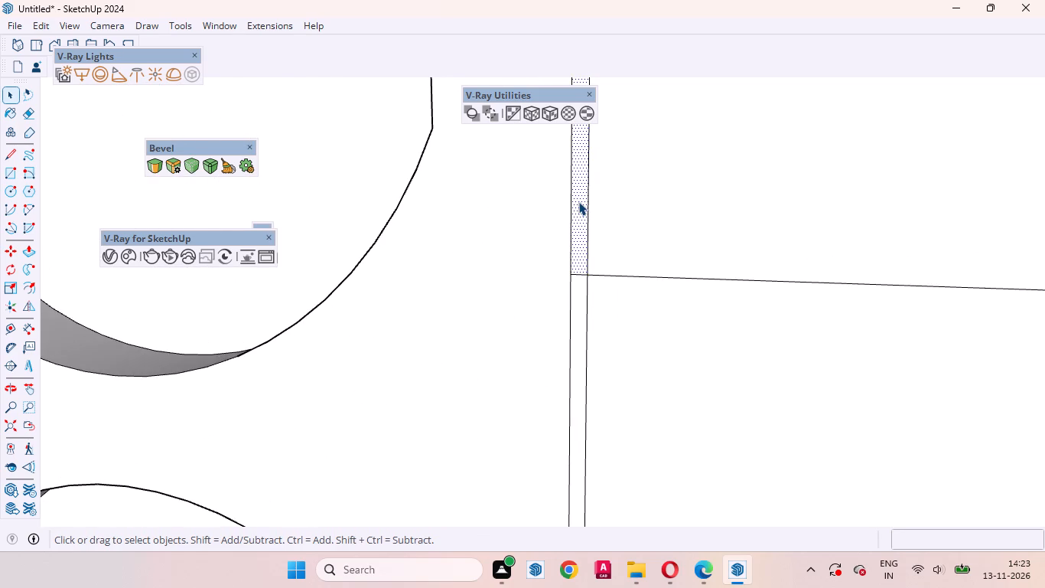
pyautogui.press('p')
pyautogui.click(578, 201)
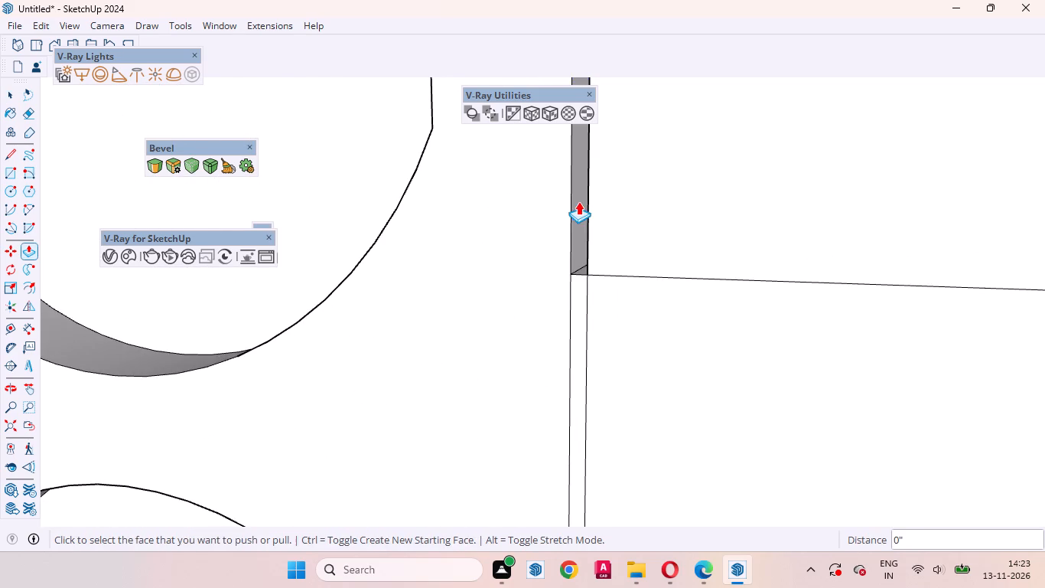
pyautogui.doubleClick(575, 289)
pyautogui.press('space')
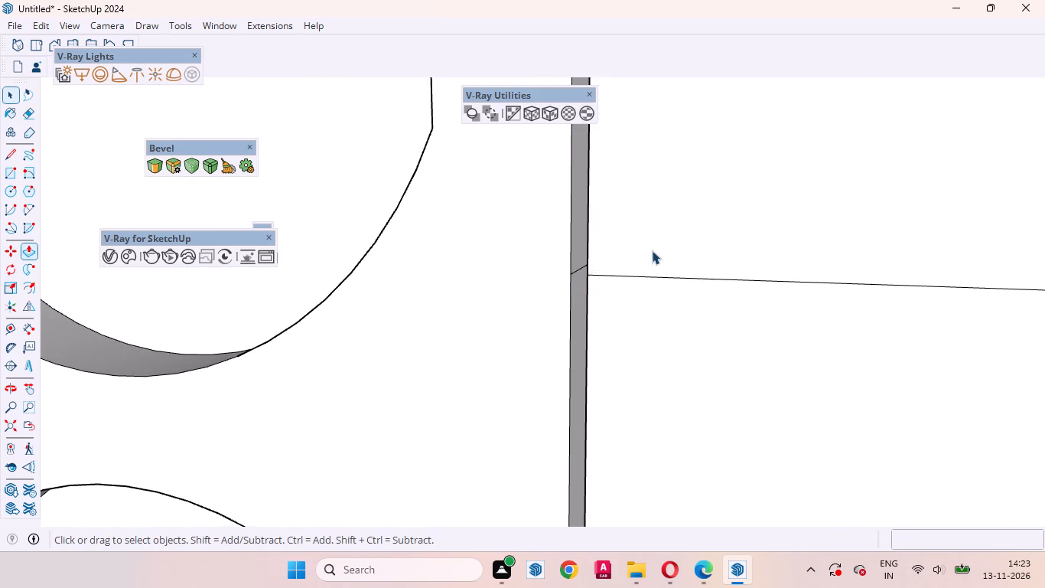
# Examine the lattice's right groove, the wall's top edge and the plain panels from several angles.
pyautogui.scroll(-20, 652, 250)
pyautogui.scroll(-16, 652, 250)
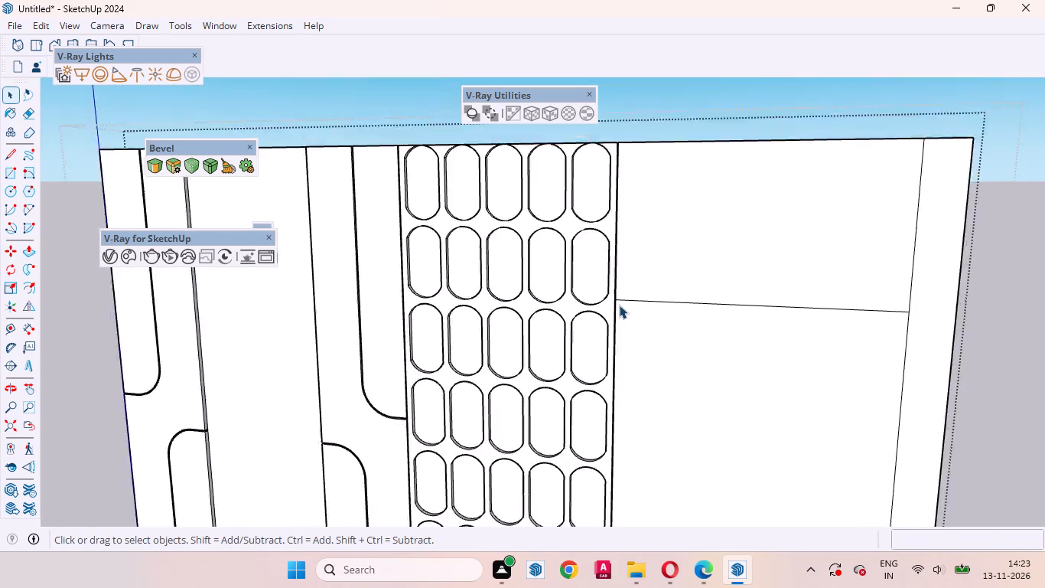
pyautogui.scroll(-7, 619, 305)
pyautogui.moveTo(606, 308); pyautogui.dragTo(873, 472, button='middle')
pyautogui.scroll(2, 672, 269)
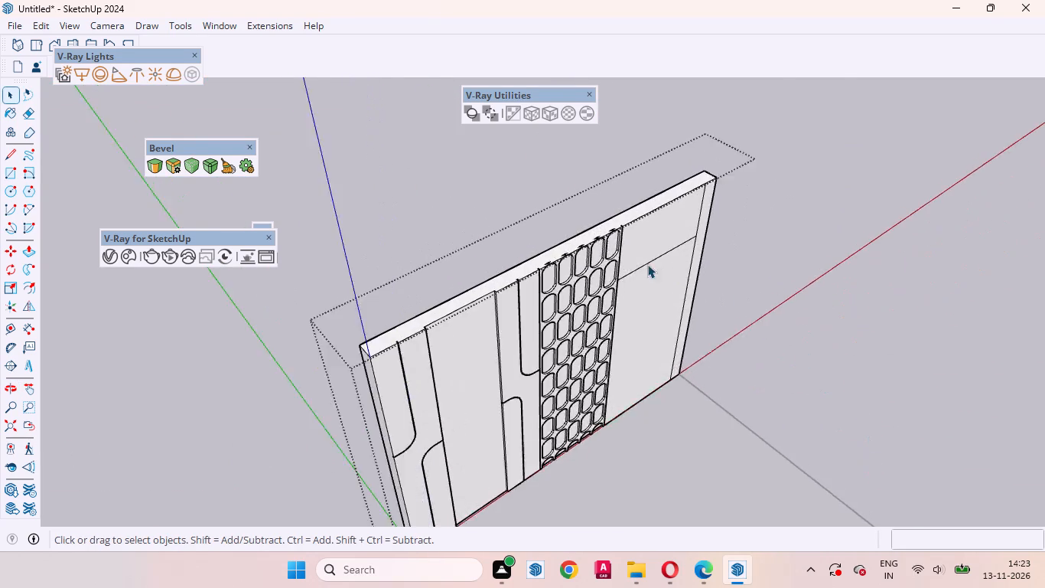
pyautogui.scroll(7, 647, 264)
pyautogui.moveTo(503, 286); pyautogui.dragTo(589, 379, button='middle')
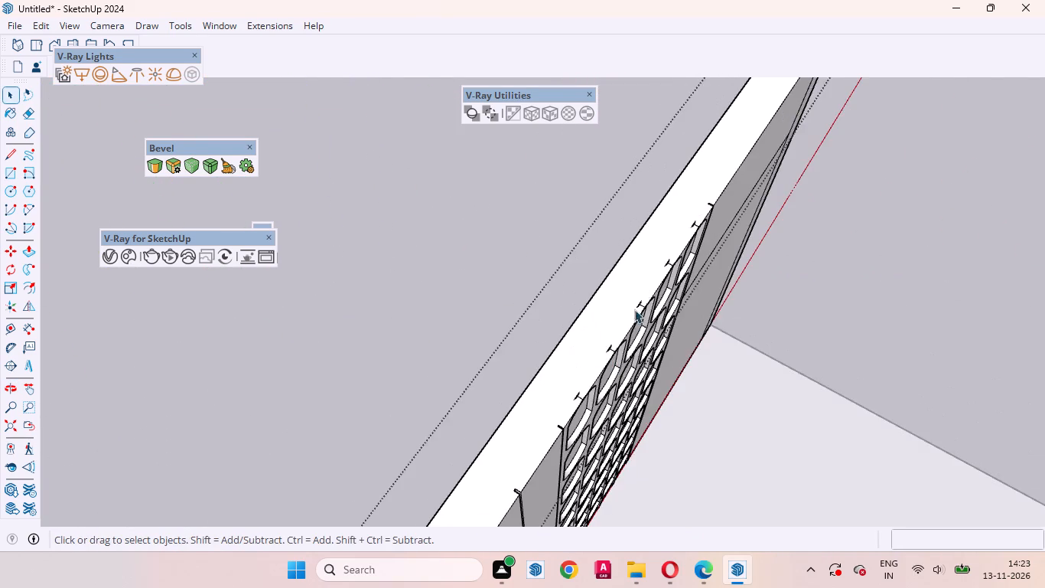
pyautogui.scroll(20, 636, 303)
pyautogui.scroll(5, 636, 303)
pyautogui.moveTo(705, 321); pyautogui.dragTo(605, 292, button='middle')
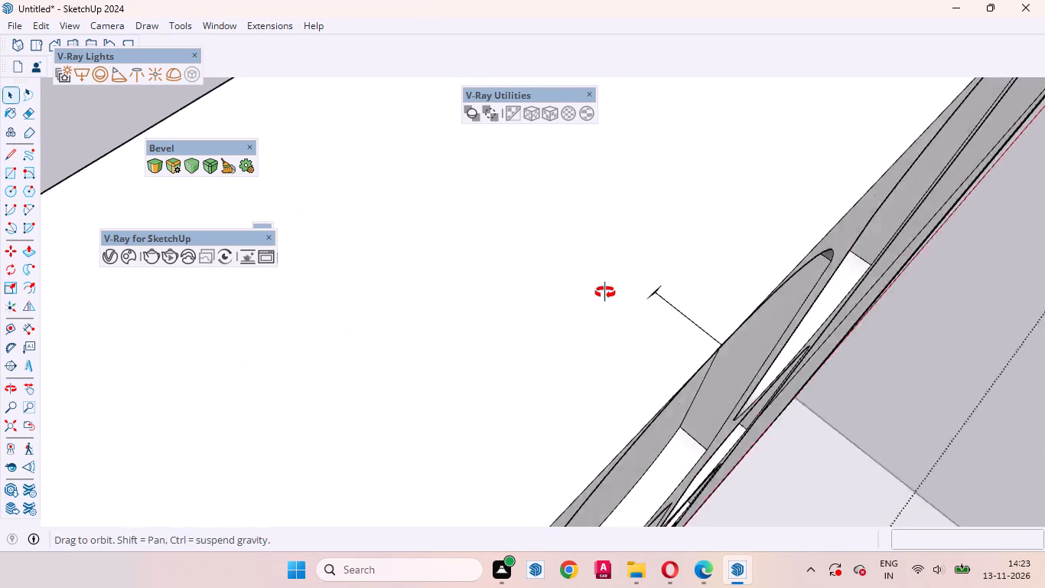
pyautogui.moveTo(605, 292); pyautogui.dragTo(523, 140, button='middle')
pyautogui.scroll(-4, 526, 235)
pyautogui.moveTo(628, 328); pyautogui.dragTo(533, 270, button='middle')
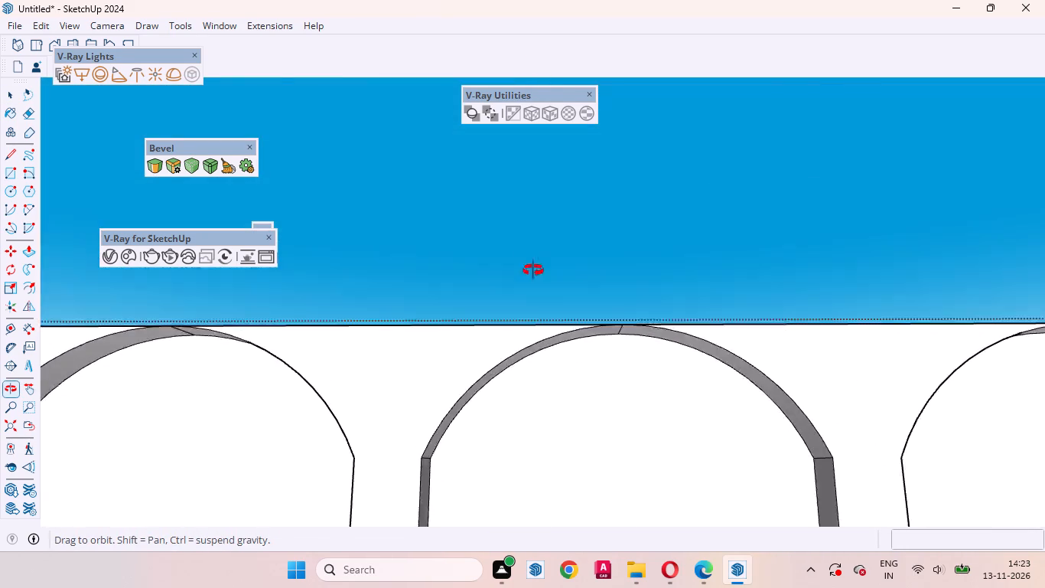
pyautogui.moveTo(533, 270); pyautogui.dragTo(533, 271, button='middle')
pyautogui.scroll(-20, 613, 289)
pyautogui.scroll(-7, 613, 289)
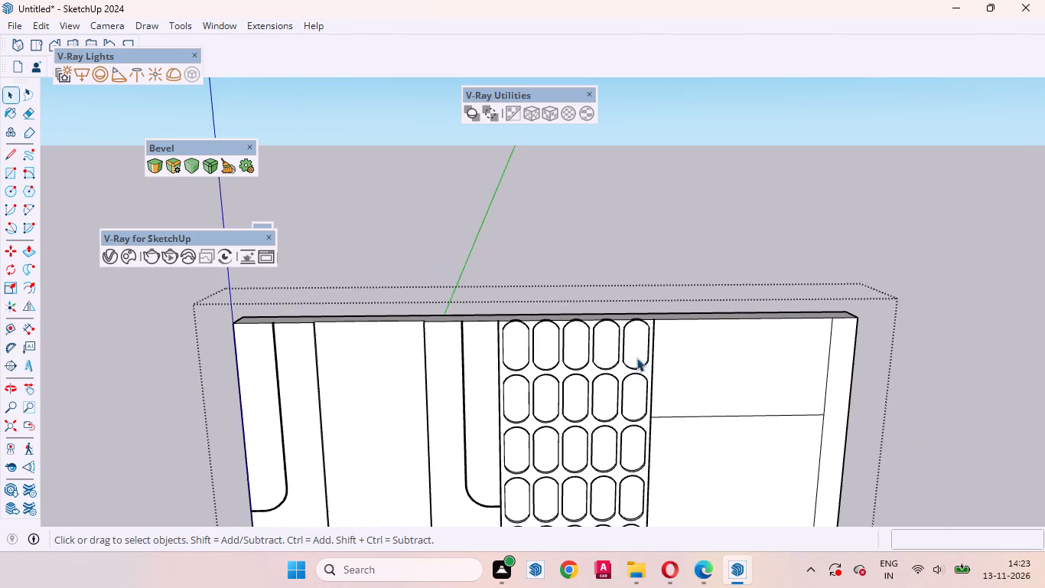
pyautogui.moveTo(589, 407); pyautogui.dragTo(536, 292, button='middle')
pyautogui.scroll(-15, 568, 269)
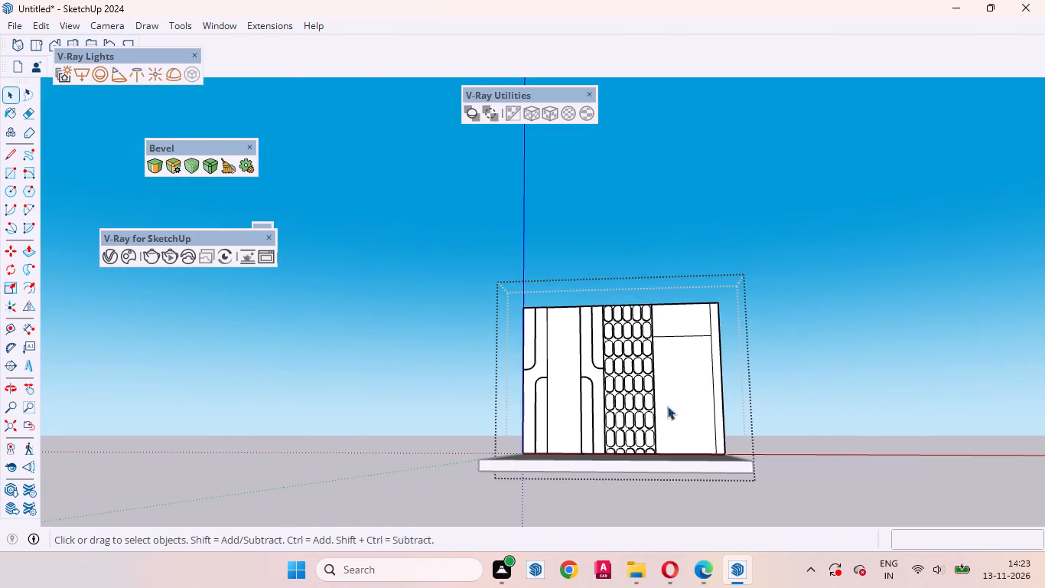
pyautogui.moveTo(666, 430); pyautogui.dragTo(759, 585, button='middle')
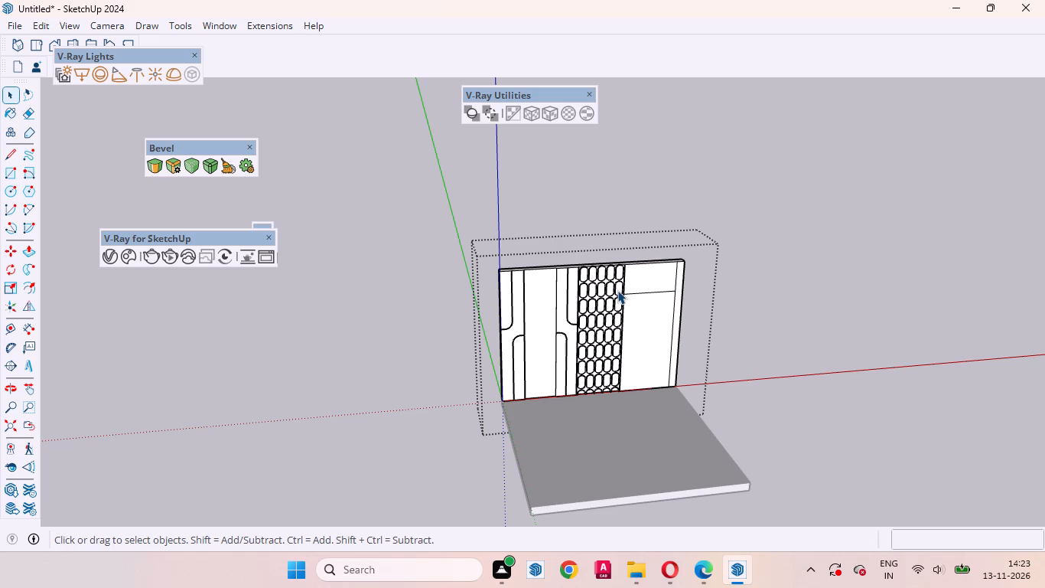
pyautogui.scroll(14, 680, 242)
pyautogui.moveTo(720, 247); pyautogui.dragTo(572, 358, button='middle')
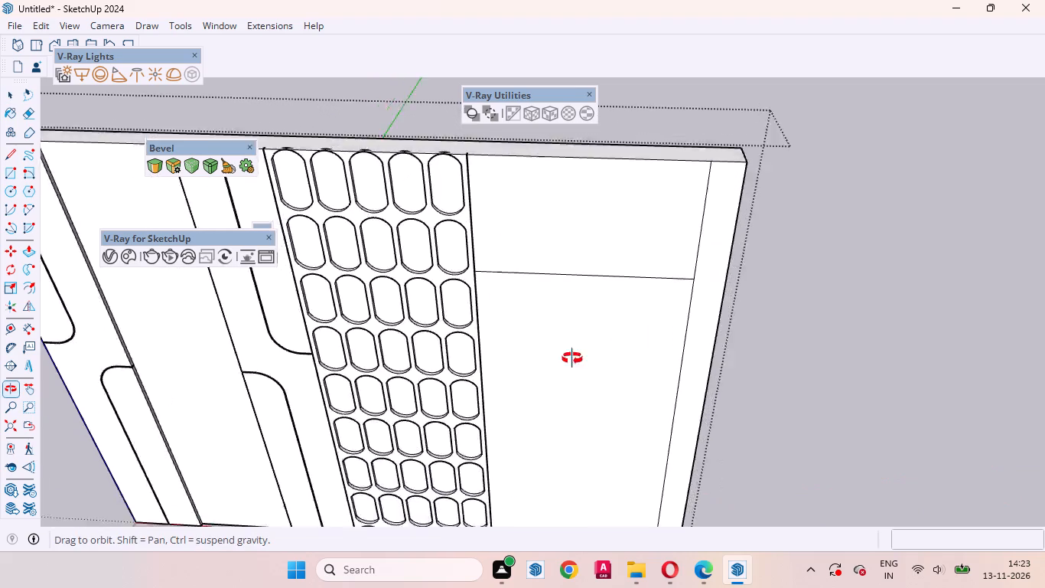
pyautogui.moveTo(572, 358); pyautogui.dragTo(356, 227, button='middle')
pyautogui.scroll(8, 501, 241)
pyautogui.scroll(-4, 581, 199)
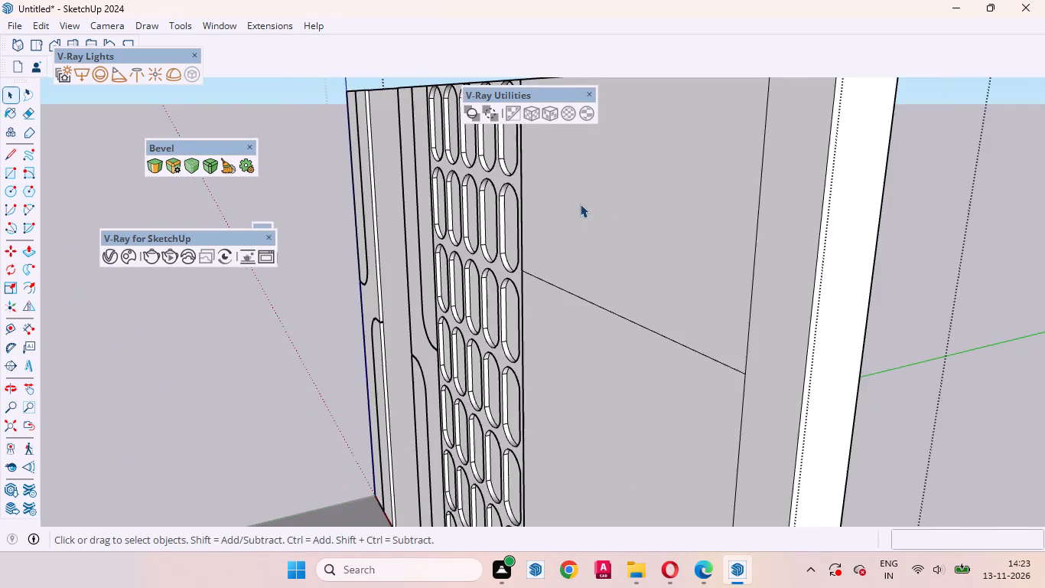
pyautogui.scroll(-4, 579, 230)
# Copy the horizontal edge dividing the two plain panels beside the lattice 3 mm upward.
pyautogui.scroll(4, 708, 328)
pyautogui.moveTo(658, 326); pyautogui.dragTo(796, 312, button='middle')
pyautogui.scroll(2, 313, 275)
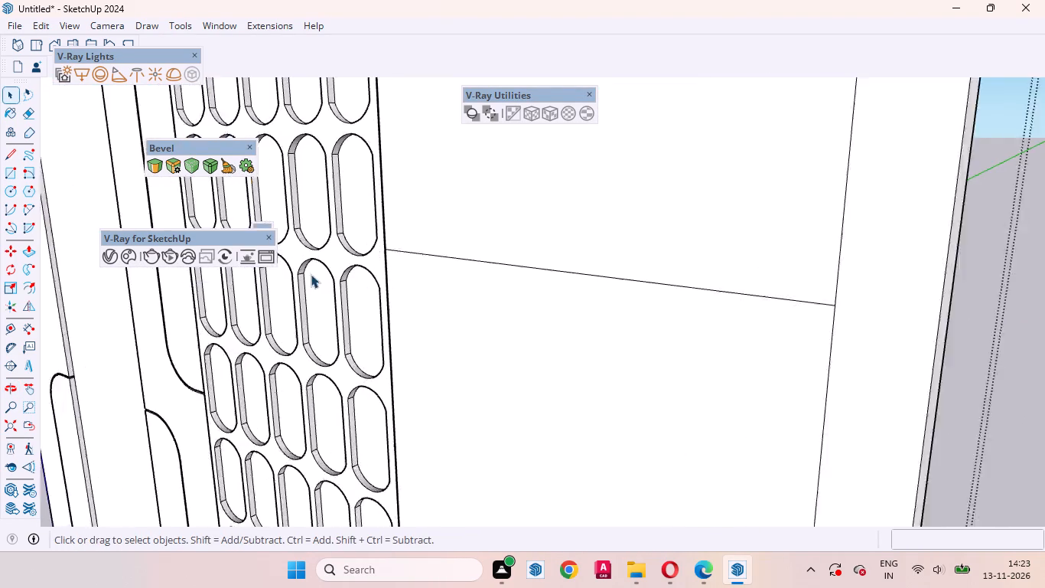
pyautogui.scroll(15, 311, 274)
pyautogui.moveTo(545, 243); pyautogui.dragTo(627, 237, button='middle')
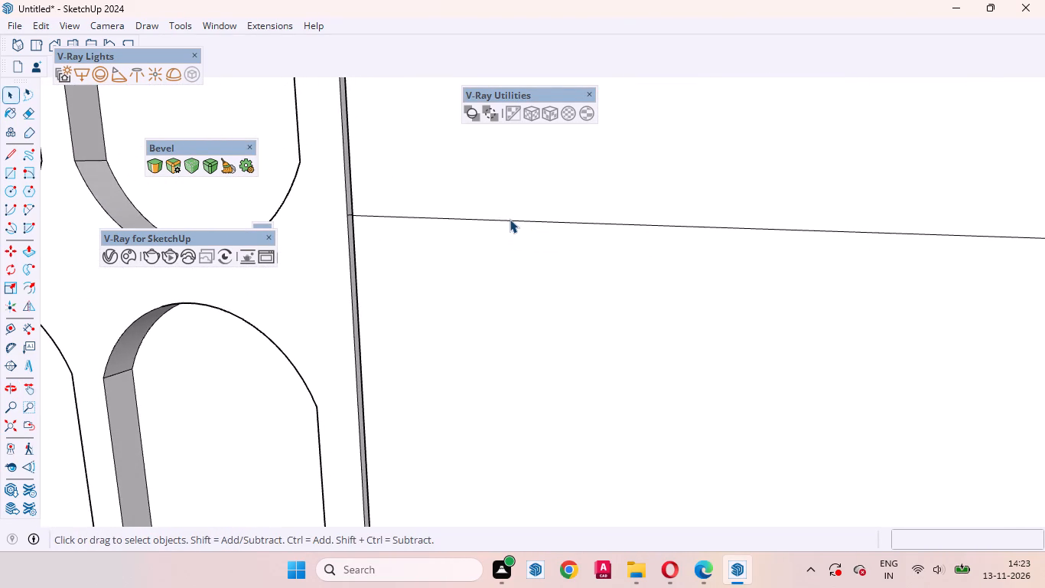
pyautogui.click(509, 219)
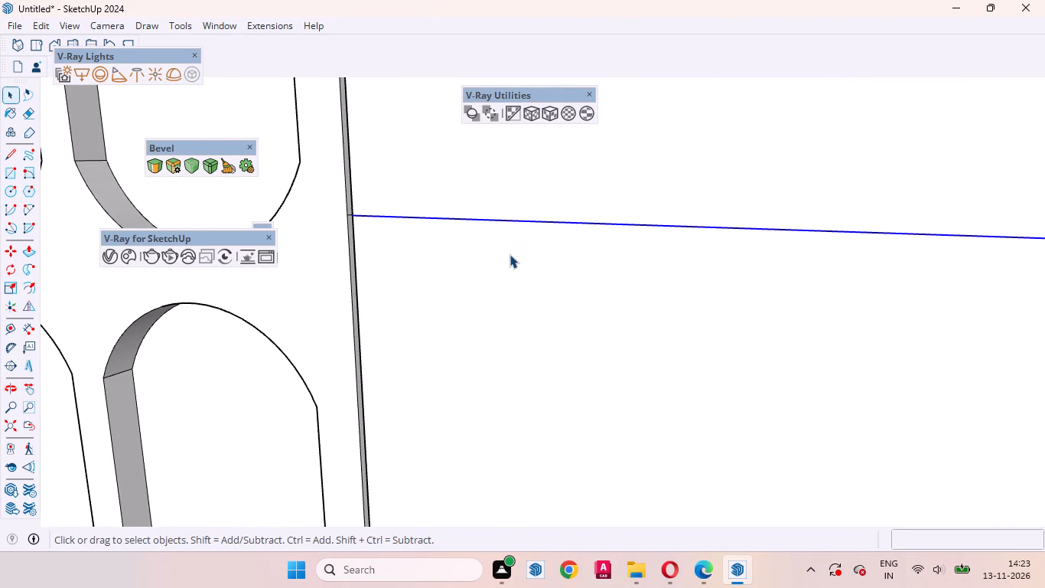
pyautogui.press('m')
pyautogui.click(514, 282)
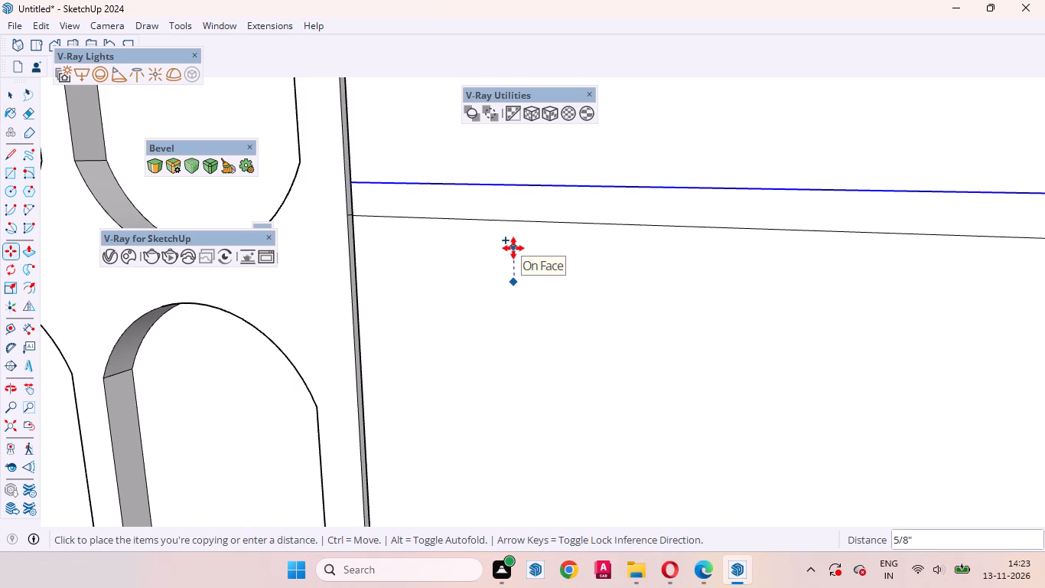
pyautogui.write('3mm')
pyautogui.press('Return')
pyautogui.press('space')
# Push/Pull the narrow horizontal strip between the plain panels inward, repeating the previous groove's depth.
pyautogui.scroll(8, 399, 215)
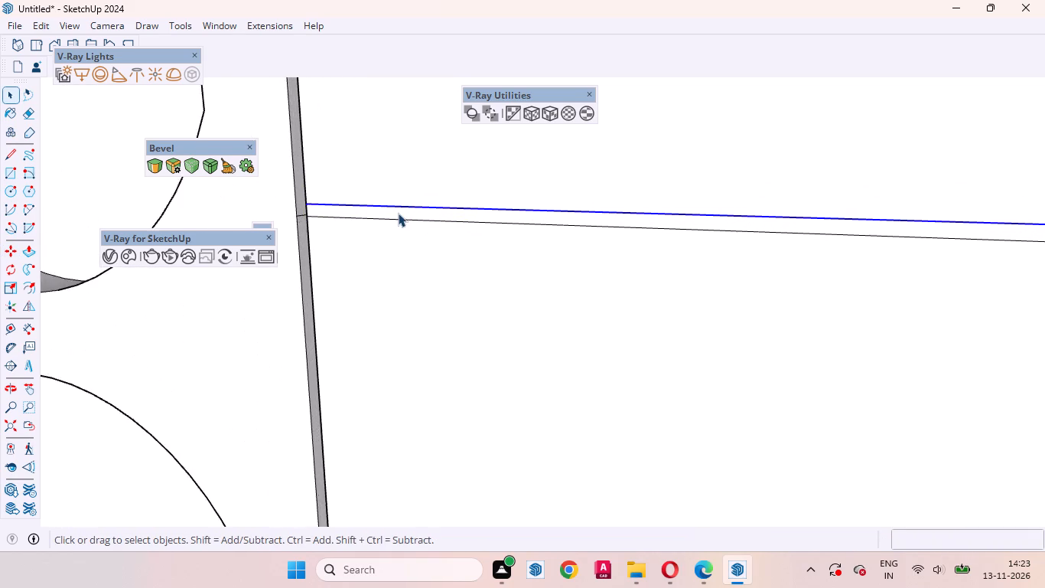
pyautogui.scroll(3, 398, 213)
pyautogui.click(397, 212)
pyautogui.press('p')
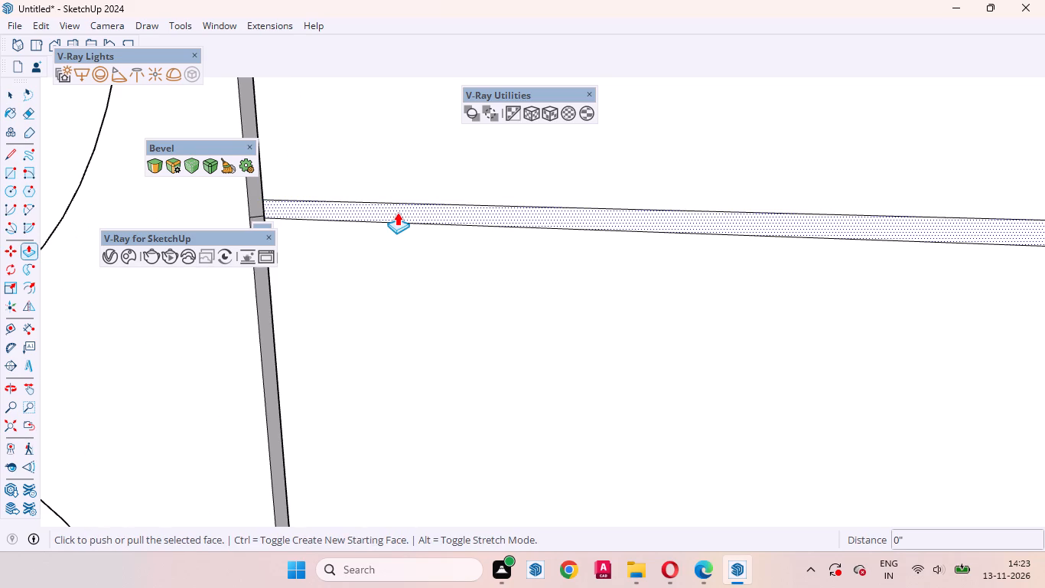
pyautogui.doubleClick(397, 212)
pyautogui.press('space')
# Copy the two-part vertical edge on the plain panels' right side 3 mm toward the wall's right end.
pyautogui.scroll(-8, 413, 247)
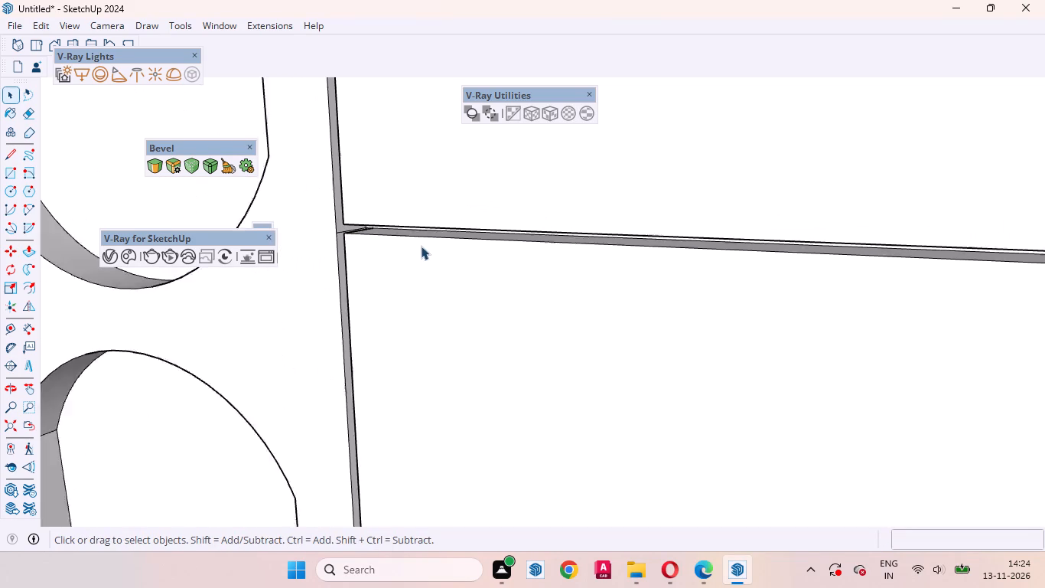
pyautogui.scroll(-20, 421, 246)
pyautogui.scroll(-8, 421, 246)
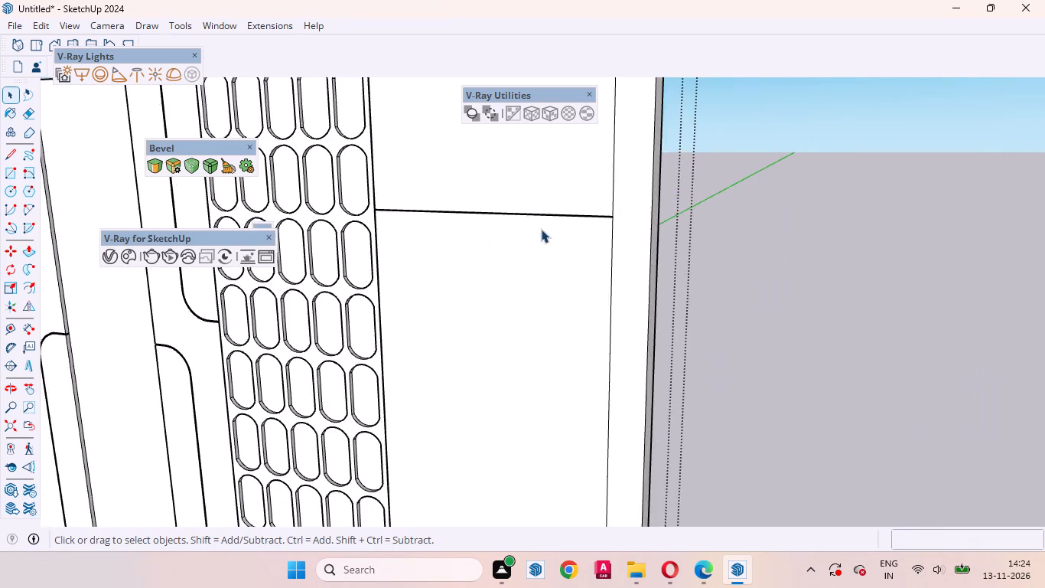
pyautogui.scroll(8, 620, 222)
pyautogui.moveTo(626, 198); pyautogui.dragTo(721, 186, button='middle')
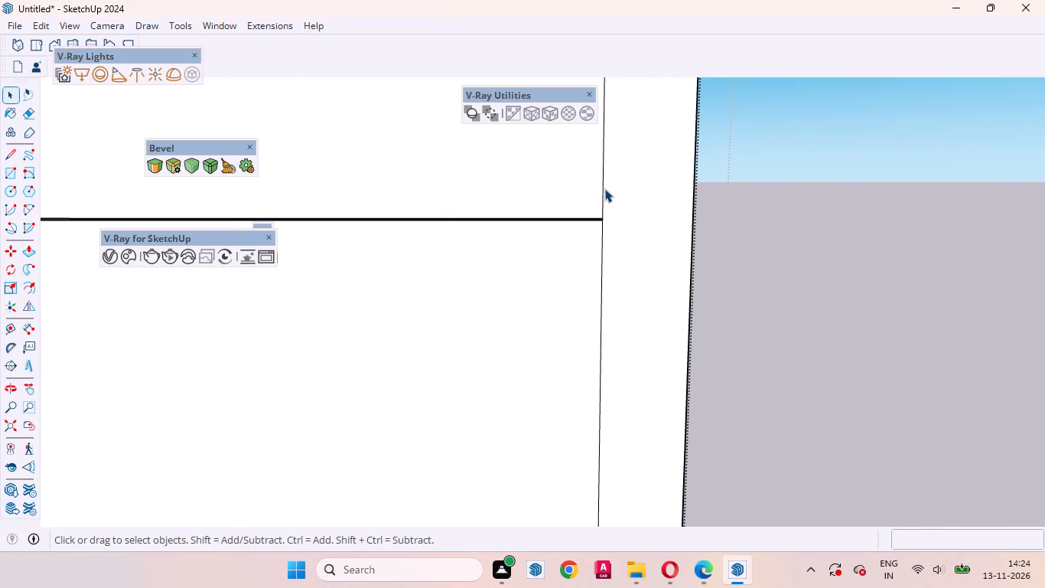
pyautogui.keyDown('ctrl'); pyautogui.click(602, 181); pyautogui.keyUp('ctrl')
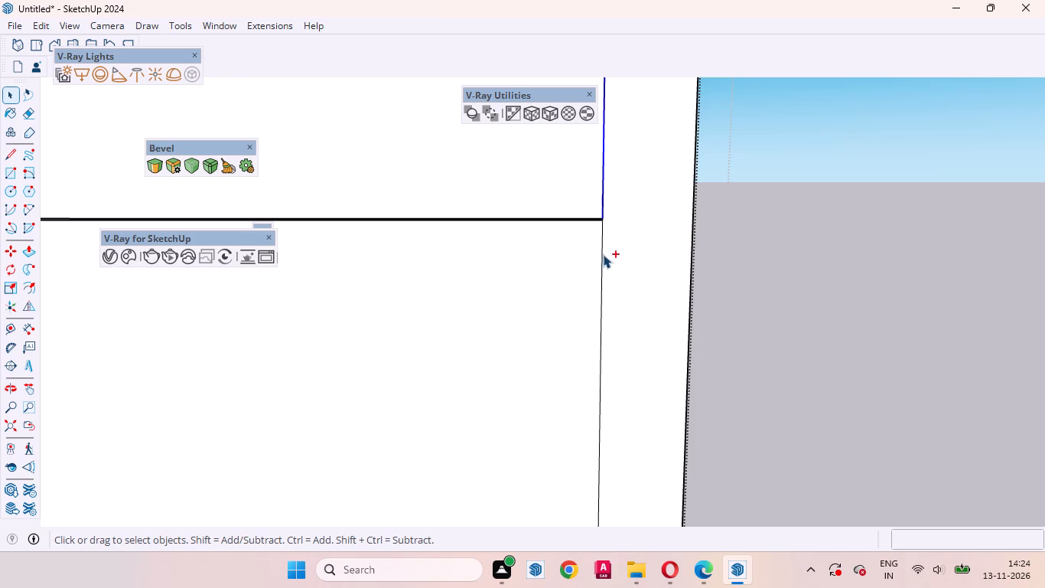
pyautogui.keyDown('ctrl'); pyautogui.click(603, 254); pyautogui.keyUp('ctrl')
pyautogui.press('m')
pyautogui.click(523, 293)
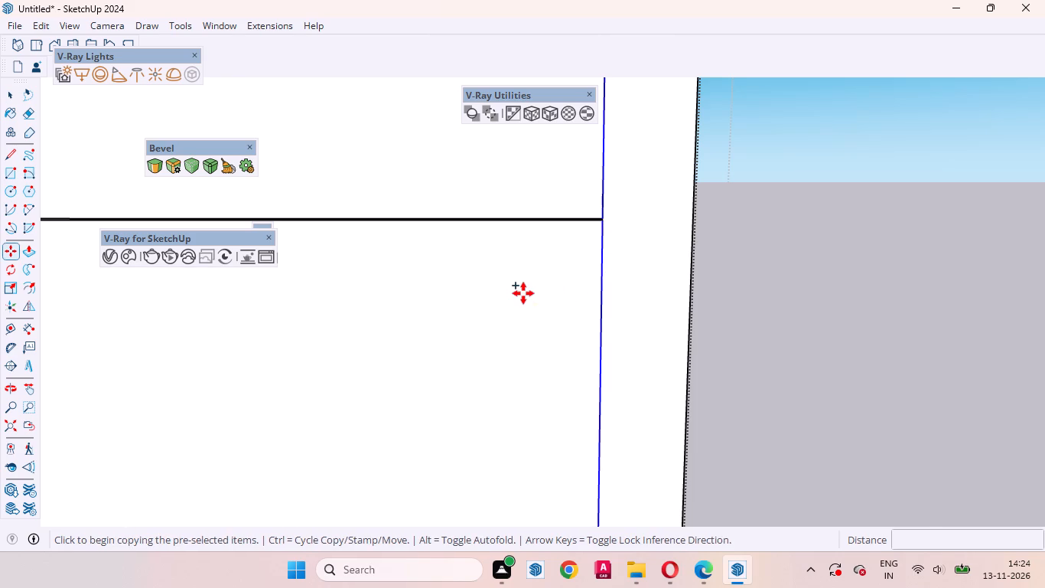
pyautogui.write('3mm')
pyautogui.press('Return')
pyautogui.scroll(6, 614, 198)
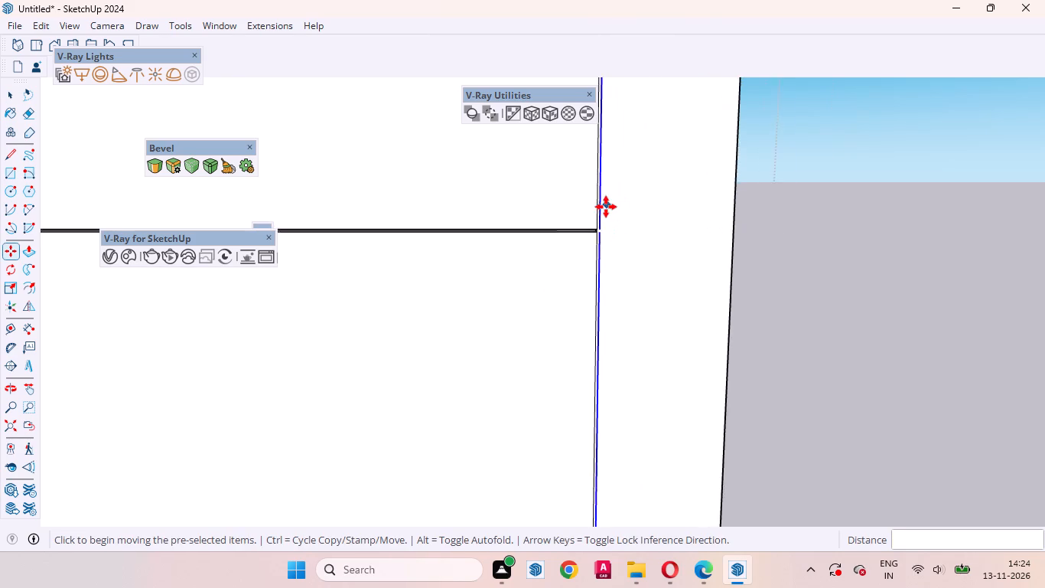
pyautogui.scroll(13, 606, 207)
pyautogui.press('space')
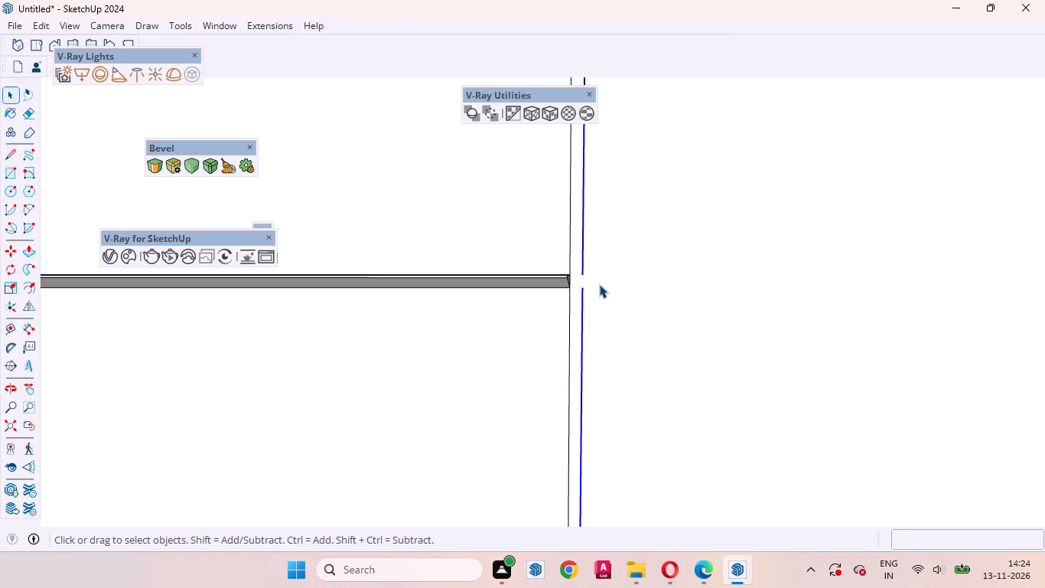
# Draw a short line bridging the gap between the two copied vertical edges at the horizontal groove's level.
pyautogui.press('l')
pyautogui.scroll(5, 595, 284)
pyautogui.click(576, 269)
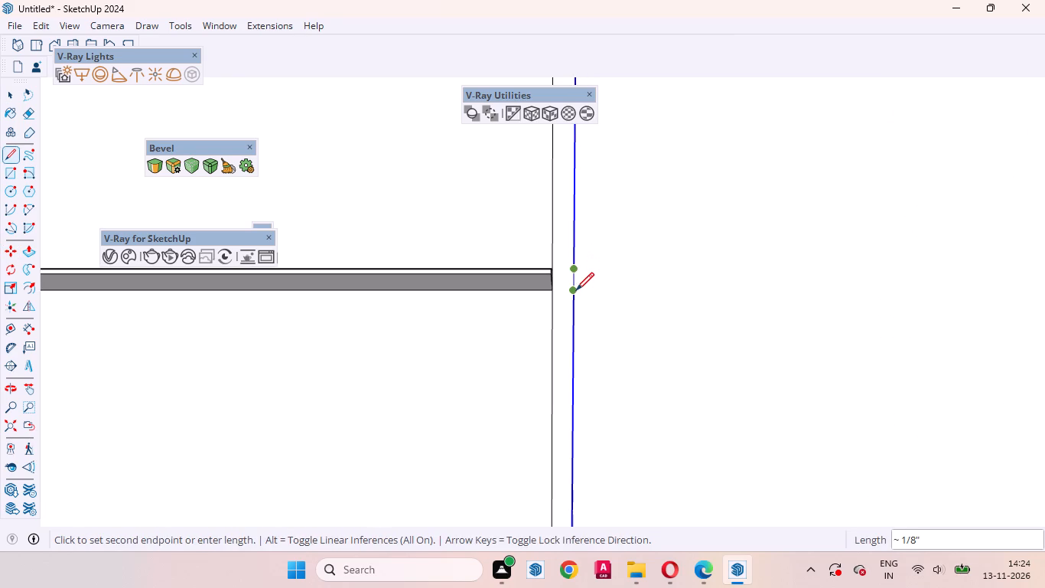
pyautogui.click(576, 290)
pyautogui.press('space')
# Push/Pull the full-height narrow strip on the plain panels' right side inward, repeating the previous groove's depth.
pyautogui.click(566, 259)
pyautogui.press('p')
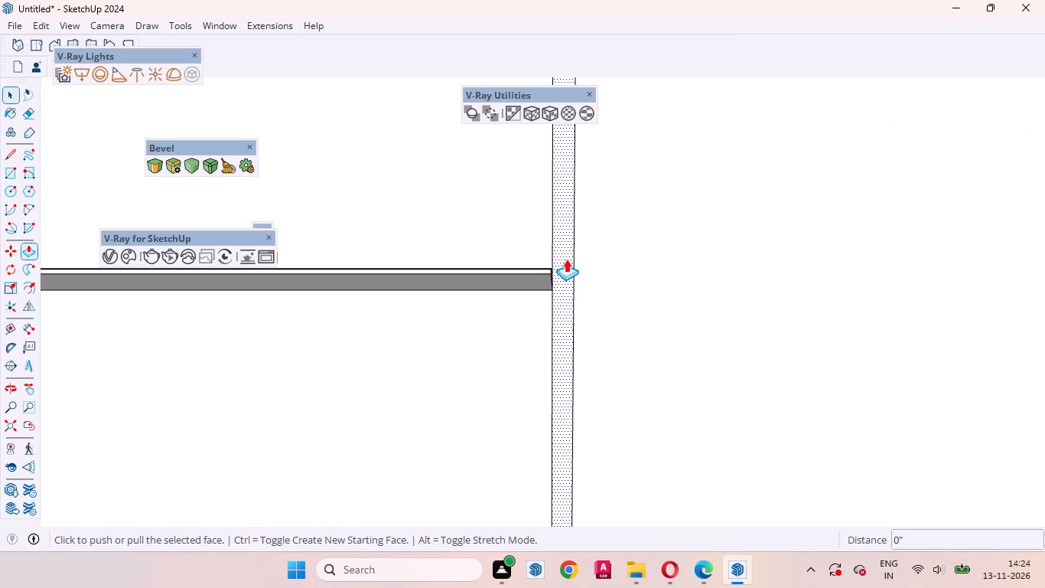
pyautogui.doubleClick(566, 259)
pyautogui.press('space')
# Examine the junction of the horizontal and vertical grooves and review the whole grooved wall from several angles.
pyautogui.scroll(8, 559, 282)
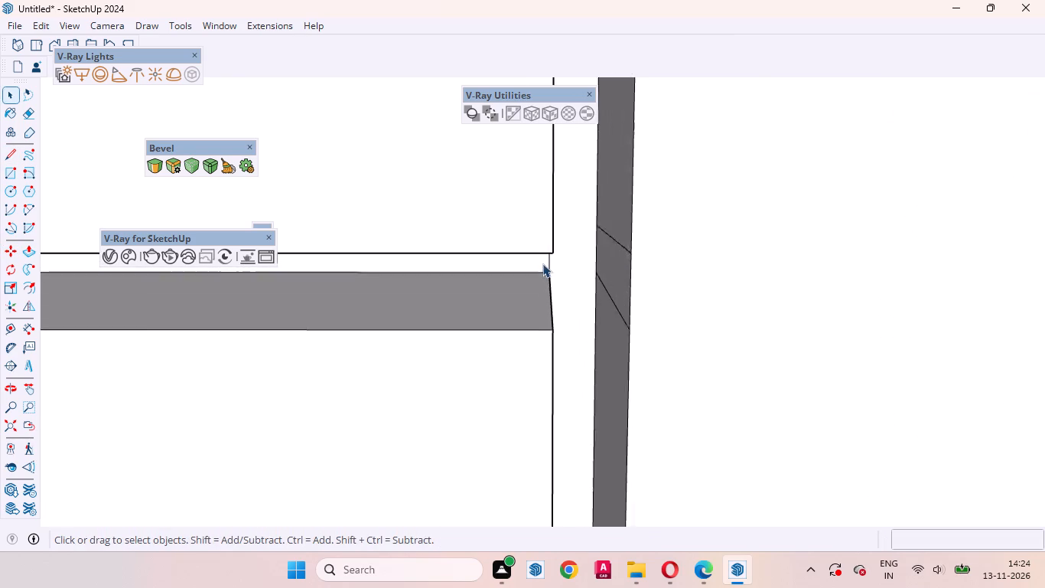
pyautogui.scroll(5, 542, 263)
pyautogui.moveTo(552, 269); pyautogui.dragTo(617, 240, button='middle')
pyautogui.scroll(-17, 569, 252)
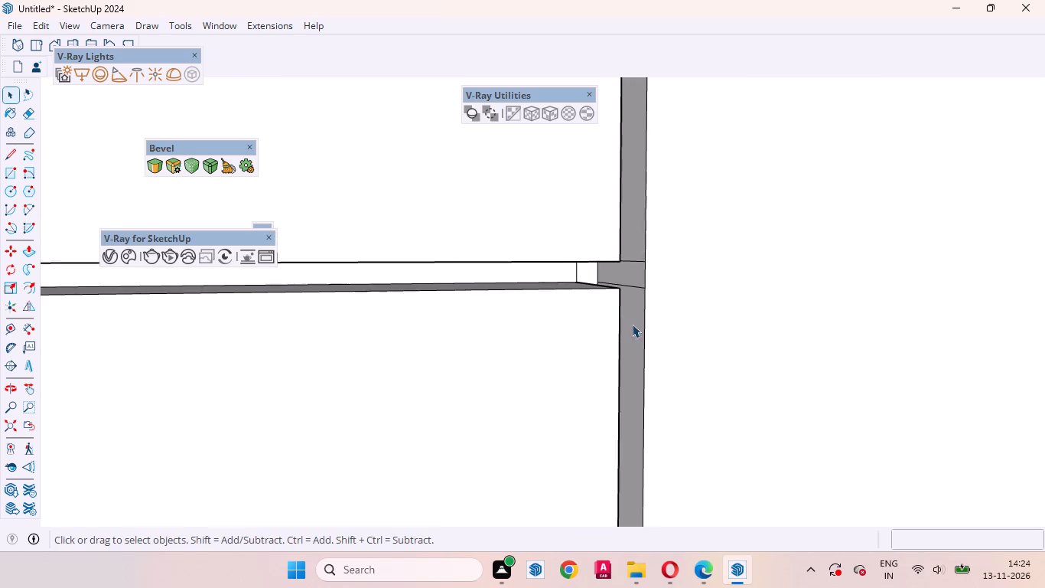
pyautogui.scroll(-20, 632, 324)
pyautogui.scroll(-16, 632, 324)
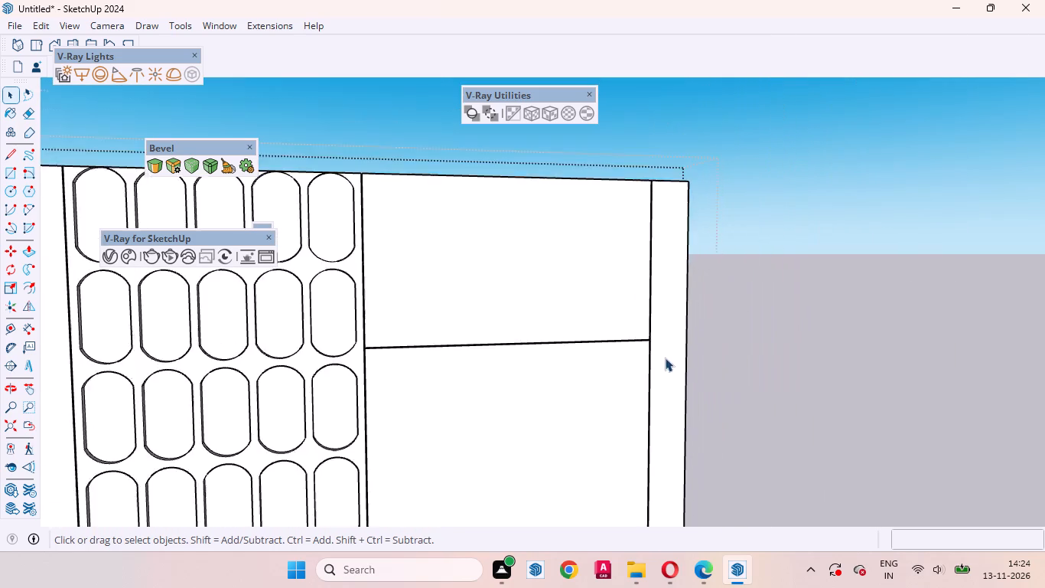
pyautogui.scroll(-5, 665, 358)
pyautogui.moveTo(661, 347); pyautogui.dragTo(588, 312, button='middle')
pyautogui.scroll(-11, 694, 259)
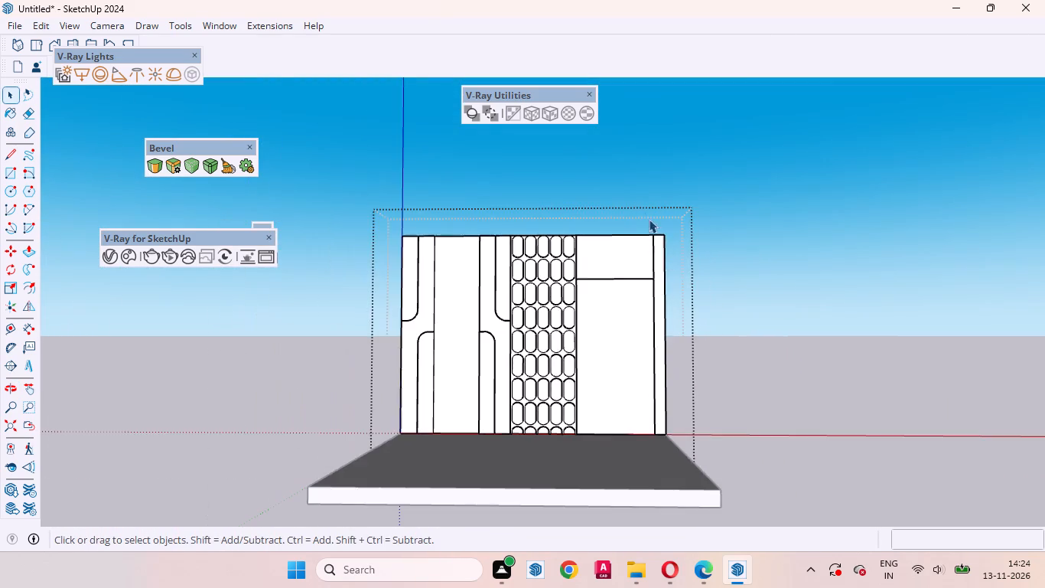
pyautogui.scroll(4, 609, 306)
pyautogui.moveTo(643, 343); pyautogui.dragTo(792, 528, button='middle')
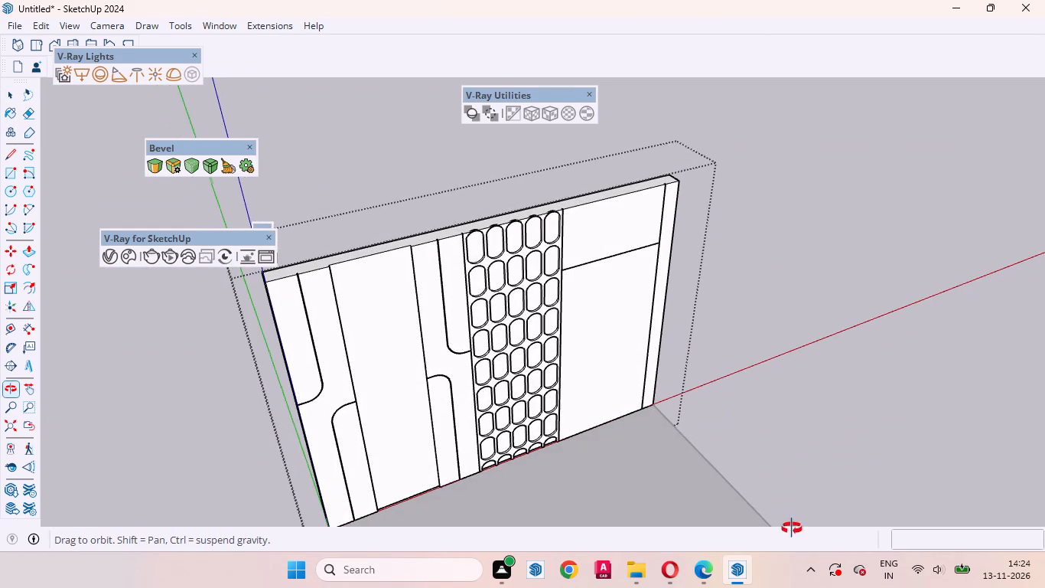
pyautogui.moveTo(792, 528); pyautogui.dragTo(792, 525, button='middle')
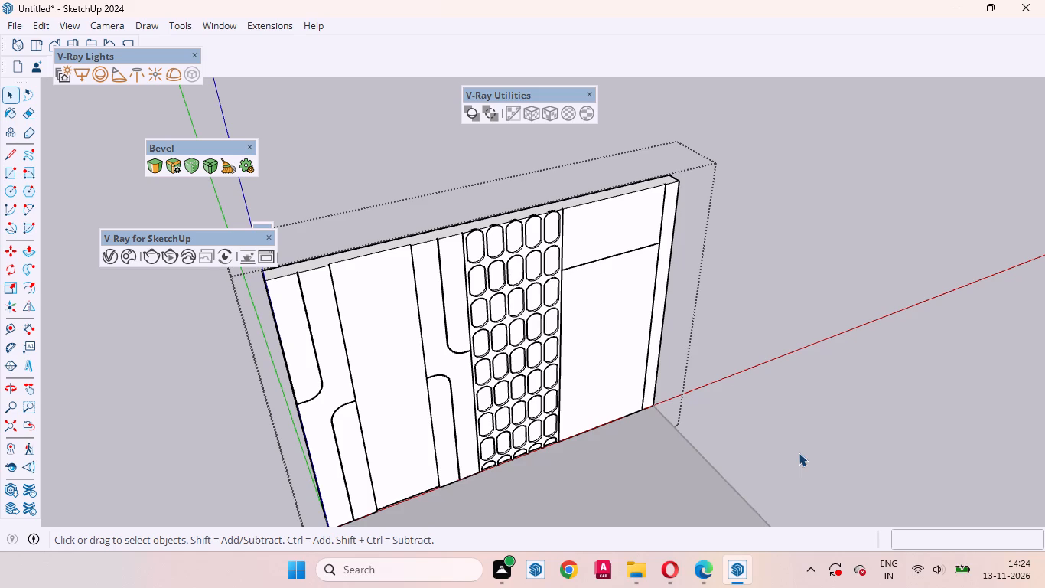
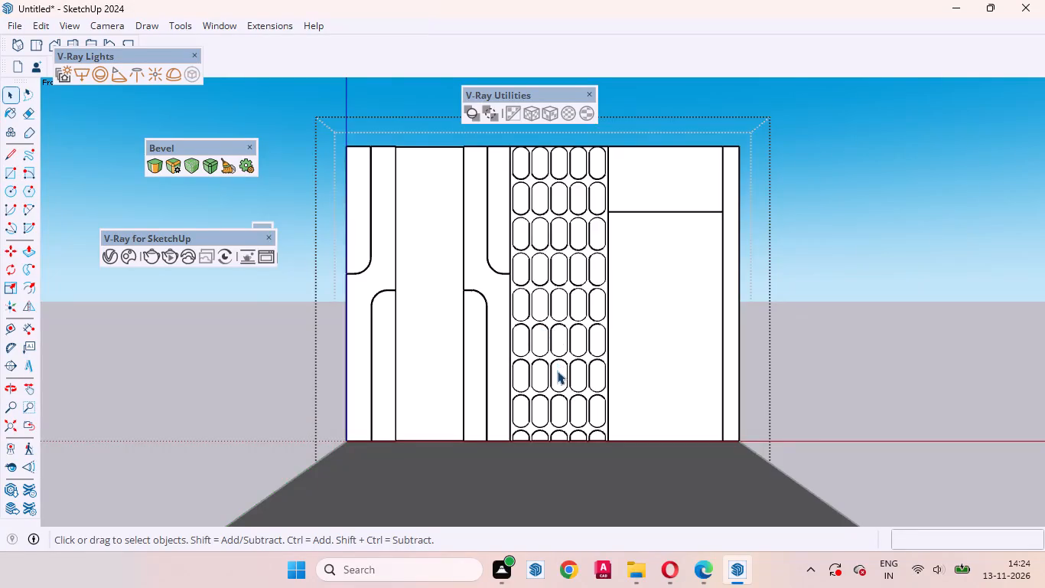
# Examine the capsule lattice and the edge where it meets the plain panels up close, and close the wall group.
pyautogui.scroll(19, 557, 371)
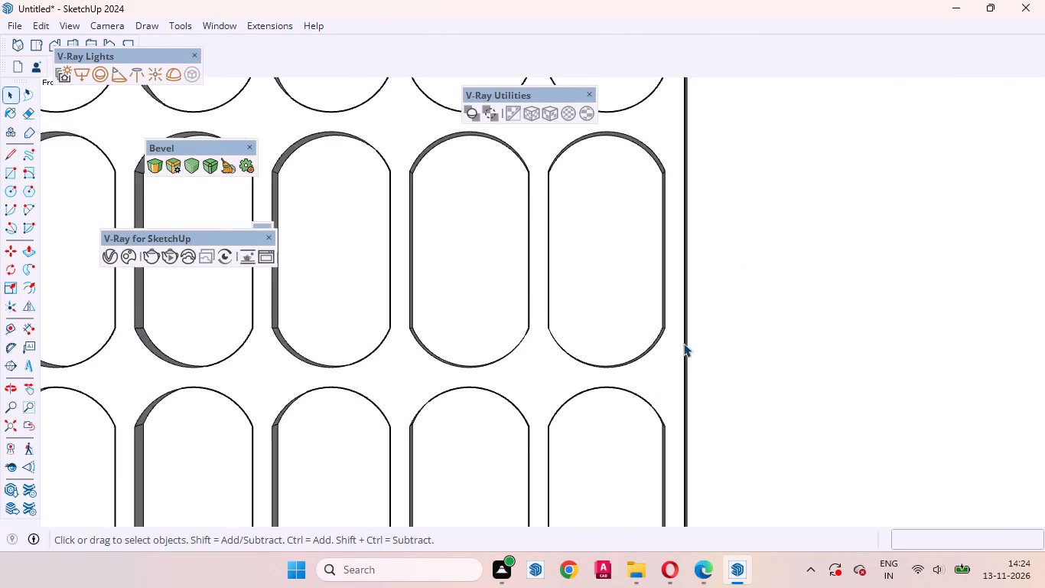
pyautogui.scroll(7, 683, 343)
pyautogui.moveTo(630, 329); pyautogui.dragTo(524, 434, button='middle')
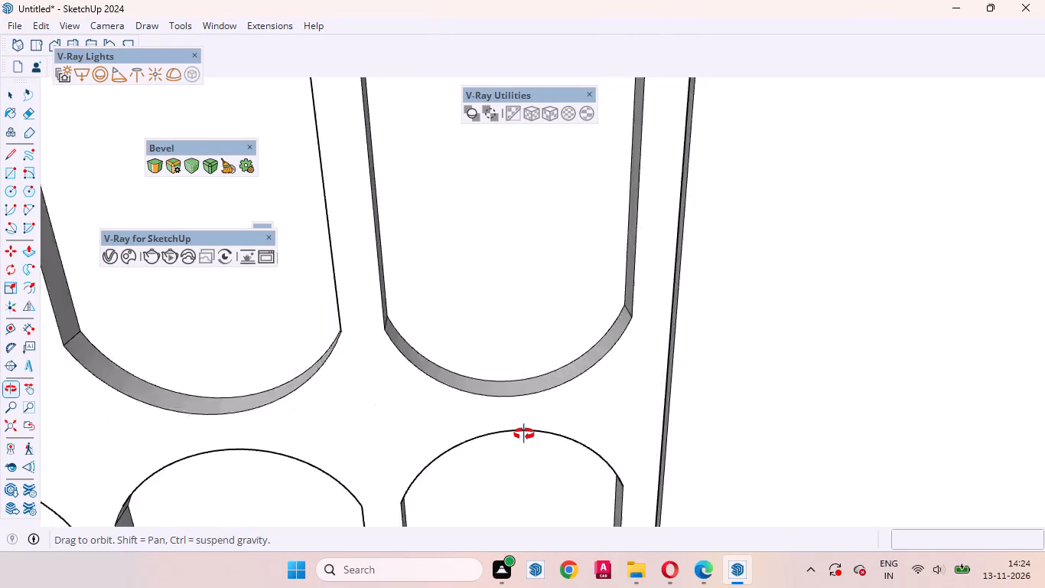
pyautogui.moveTo(524, 434); pyautogui.dragTo(523, 420, button='middle')
pyautogui.scroll(-7, 723, 402)
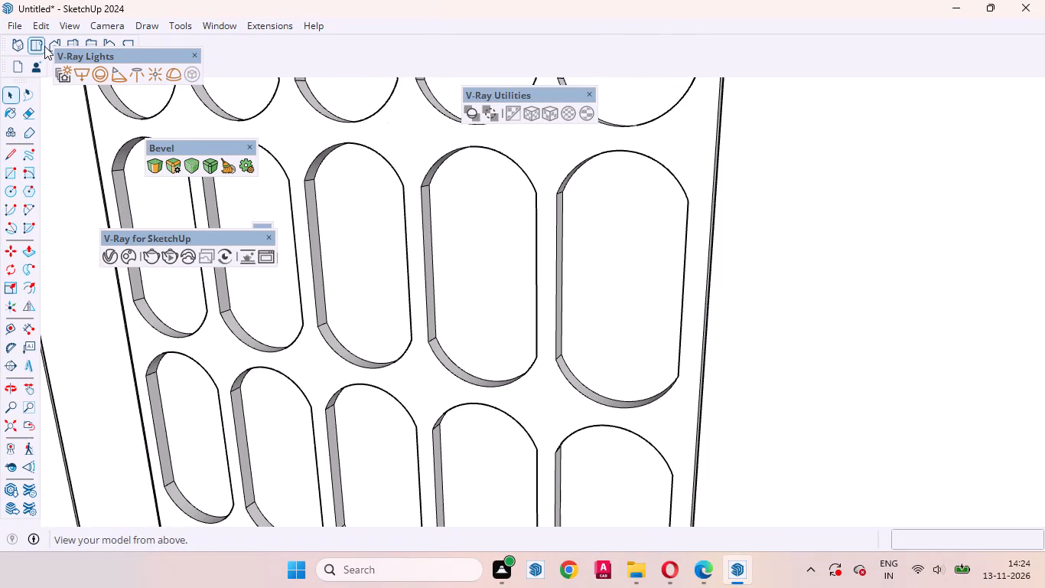
pyautogui.click(47, 45)
pyautogui.scroll(-10, 405, 263)
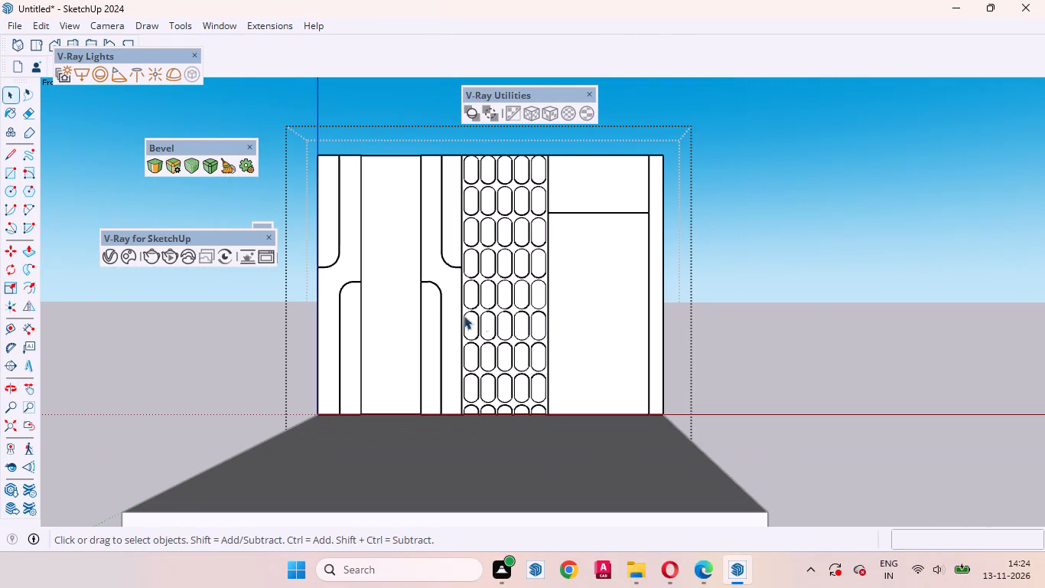
pyautogui.click(835, 338)
# Review the whole wall from oblique angles, including its end thickness and grooves, and finish in the front view.
pyautogui.moveTo(757, 351); pyautogui.dragTo(509, 482, button='middle')
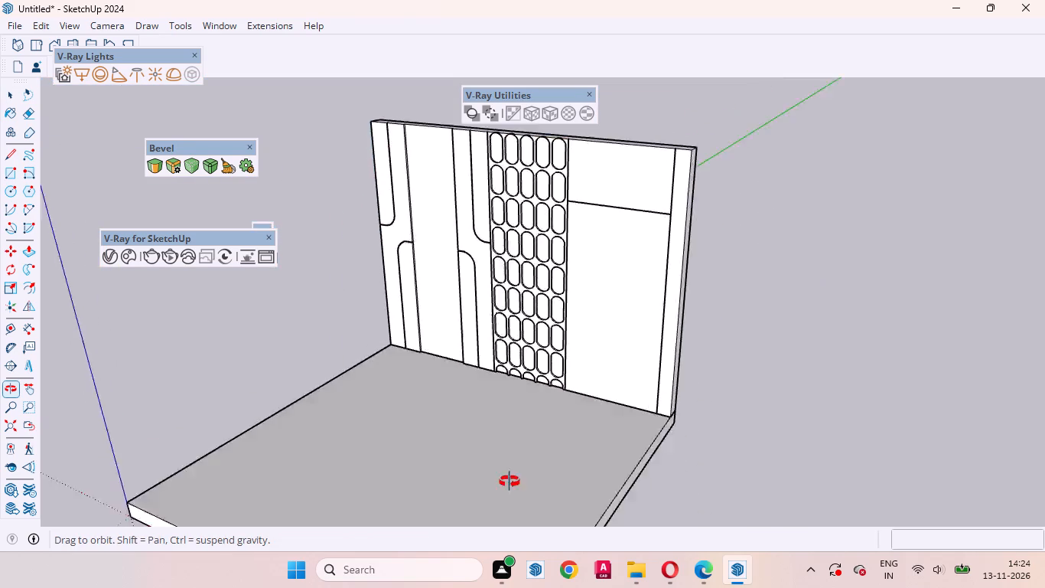
pyautogui.moveTo(509, 482); pyautogui.dragTo(364, 547, button='middle')
pyautogui.scroll(7, 593, 188)
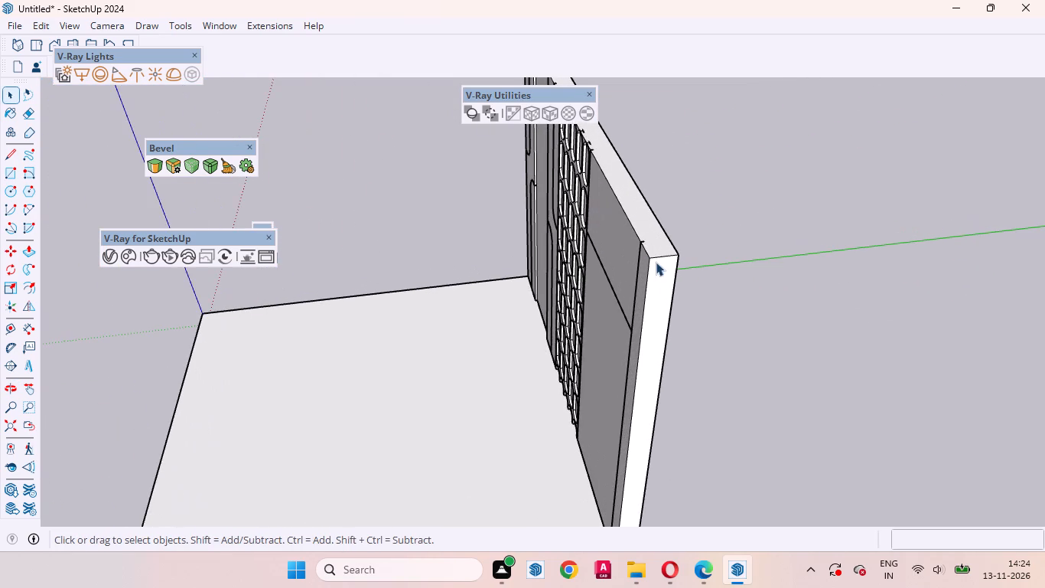
pyautogui.scroll(8, 662, 273)
pyautogui.moveTo(622, 278); pyautogui.dragTo(900, 234, button='middle')
pyautogui.scroll(-6, 625, 146)
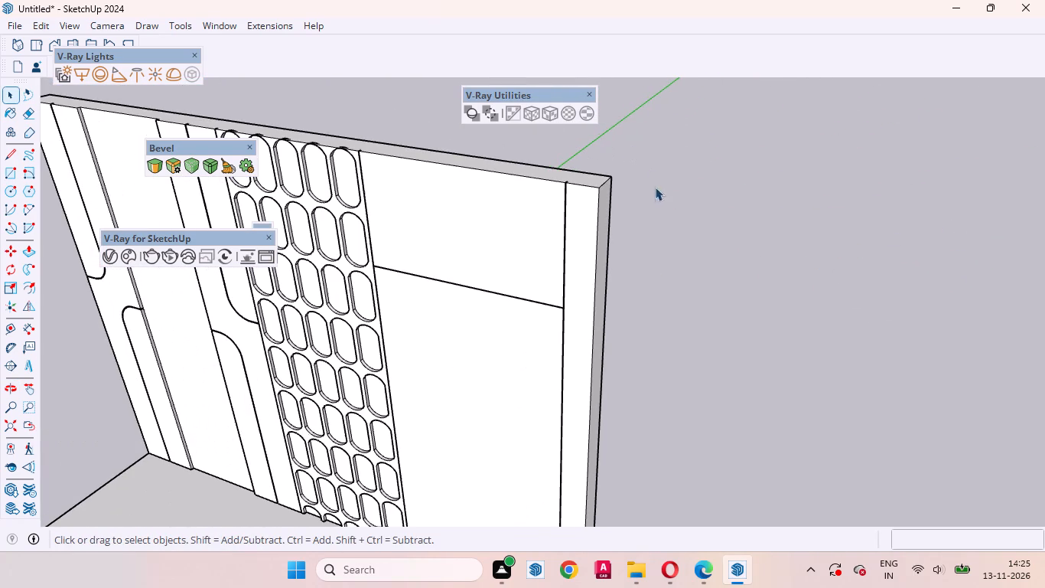
pyautogui.click(47, 43)
pyautogui.scroll(-4, 656, 163)
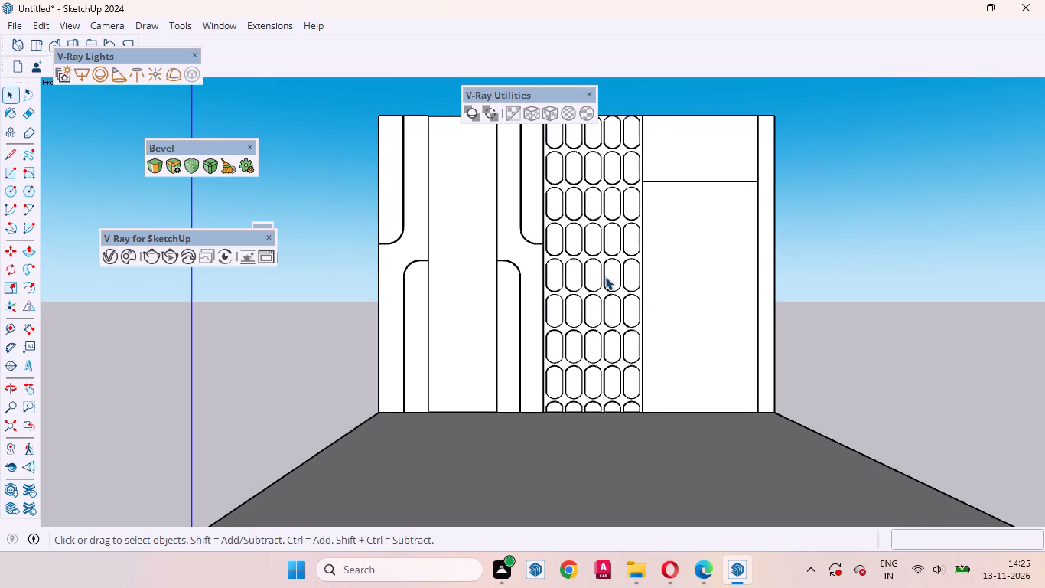
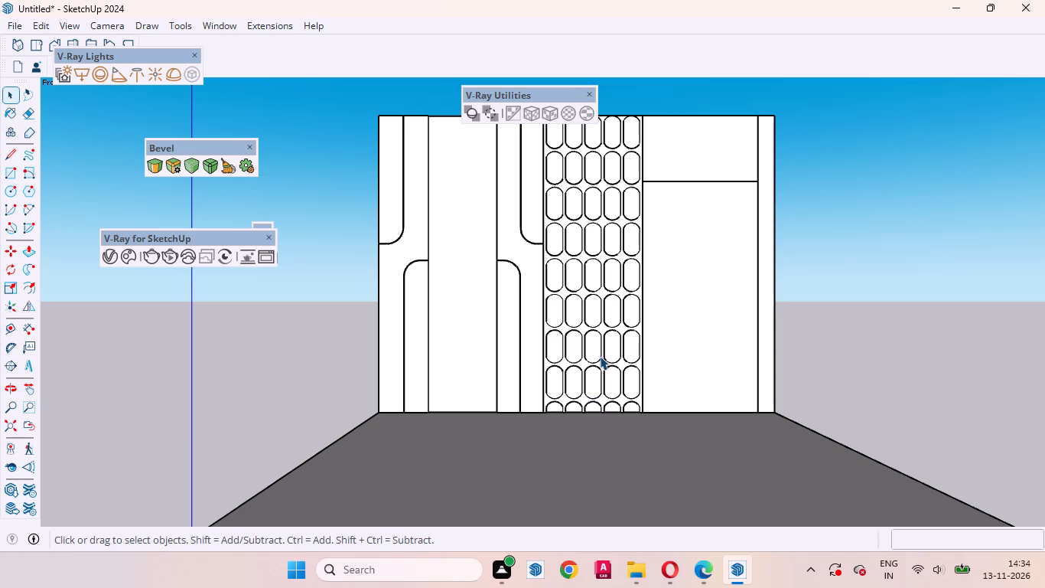
# Examine the wall from above and from oblique angles, checking the top edge, the capsule lattice depth and the grooves.
pyautogui.scroll(2, 682, 245)
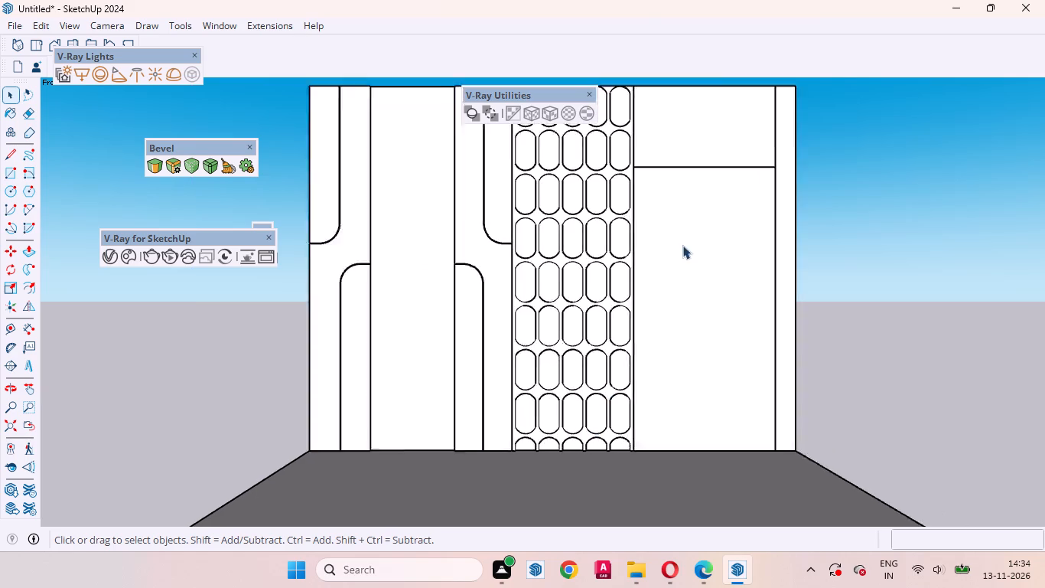
pyautogui.scroll(5, 682, 245)
pyautogui.moveTo(694, 250); pyautogui.dragTo(445, 580, button='middle')
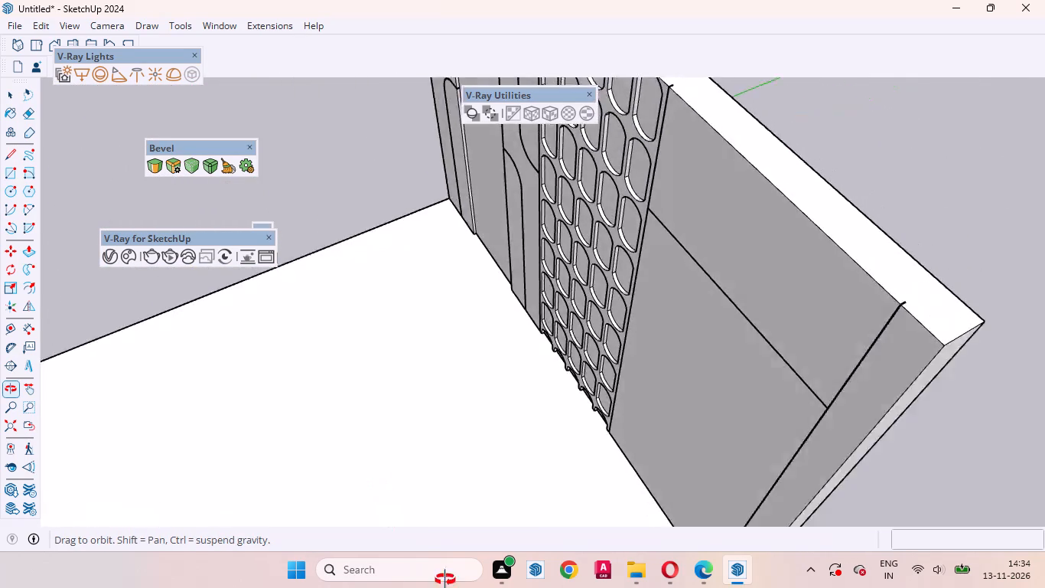
pyautogui.moveTo(445, 580); pyautogui.dragTo(753, 434, button='middle')
pyautogui.scroll(-8, 621, 246)
pyautogui.moveTo(547, 221); pyautogui.dragTo(728, 362, button='middle')
pyautogui.scroll(1, 607, 234)
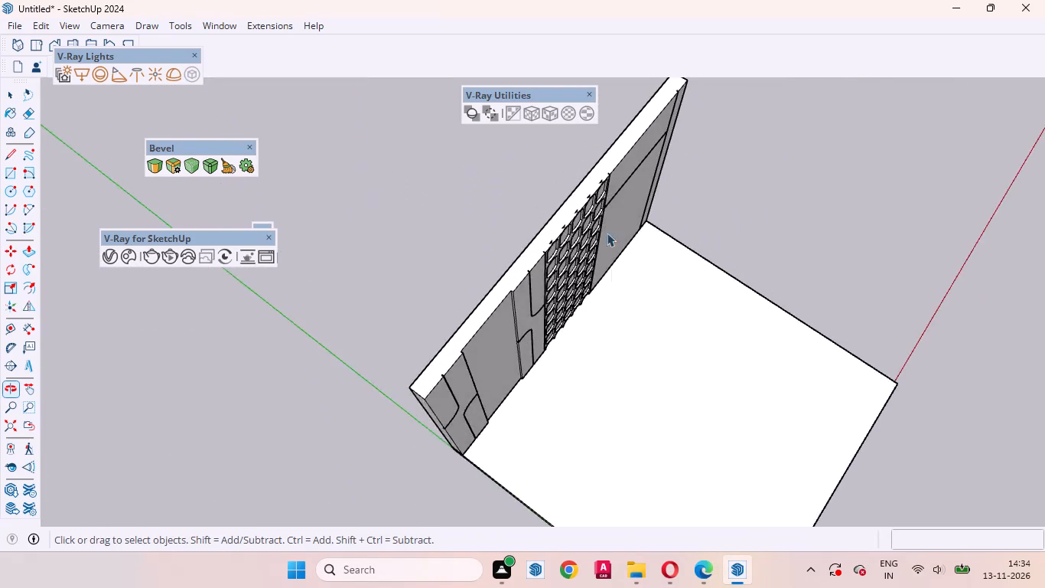
pyautogui.scroll(11, 607, 233)
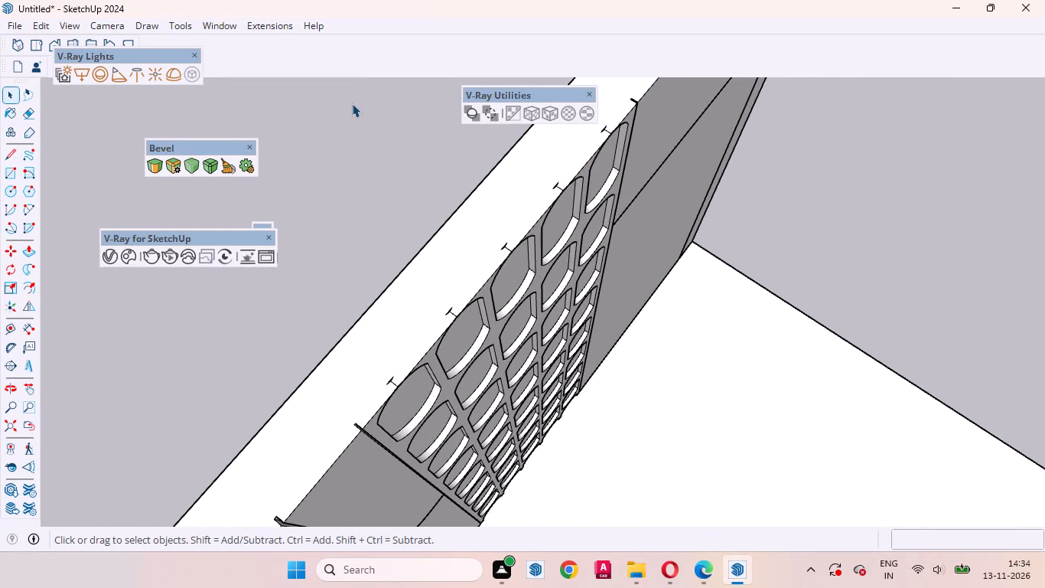
pyautogui.scroll(3, 275, 80)
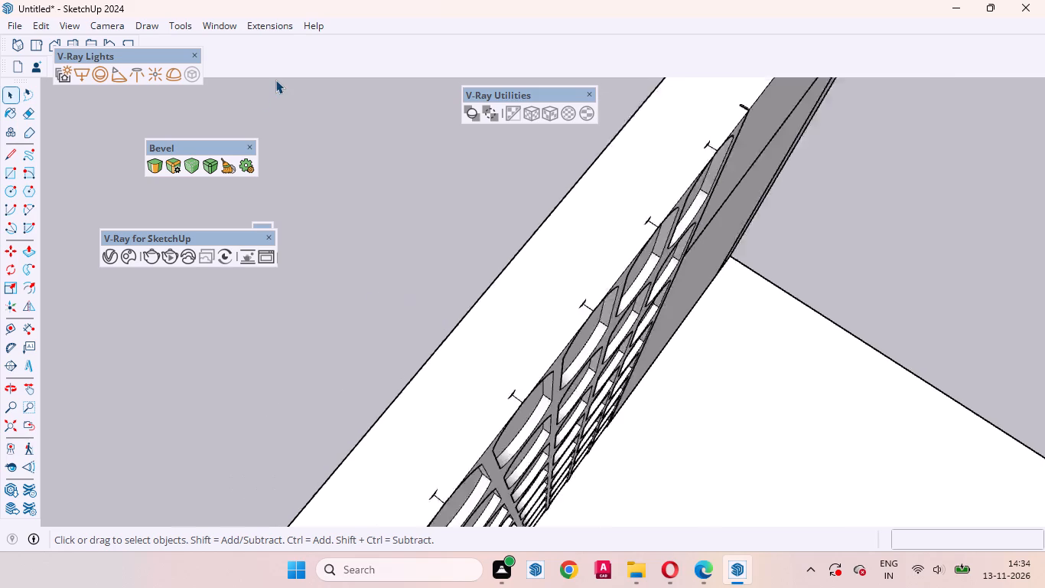
pyautogui.scroll(1, 275, 80)
pyautogui.scroll(-16, 337, 11)
pyautogui.moveTo(687, 322); pyautogui.dragTo(687, 323, button='middle')
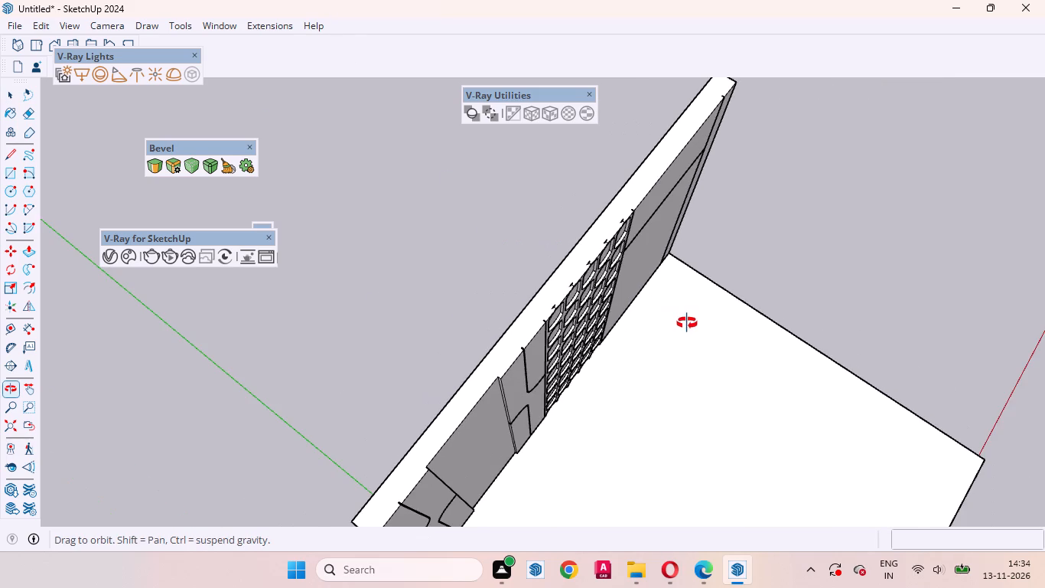
pyautogui.moveTo(687, 323); pyautogui.dragTo(487, 207, button='middle')
pyautogui.scroll(-3, 636, 227)
pyautogui.moveTo(443, 309); pyautogui.dragTo(388, 224, button='middle')
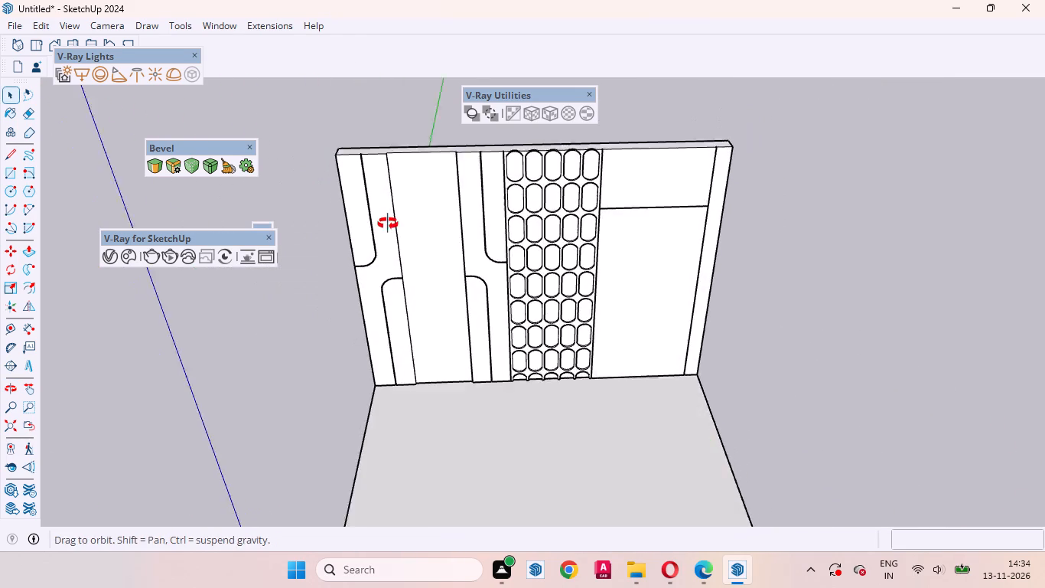
pyautogui.moveTo(388, 224); pyautogui.dragTo(388, 222, button='middle')
# Examine the wall's front face up close, comparing the capsule lattice with the plain panels beside it.
pyautogui.scroll(6, 367, 194)
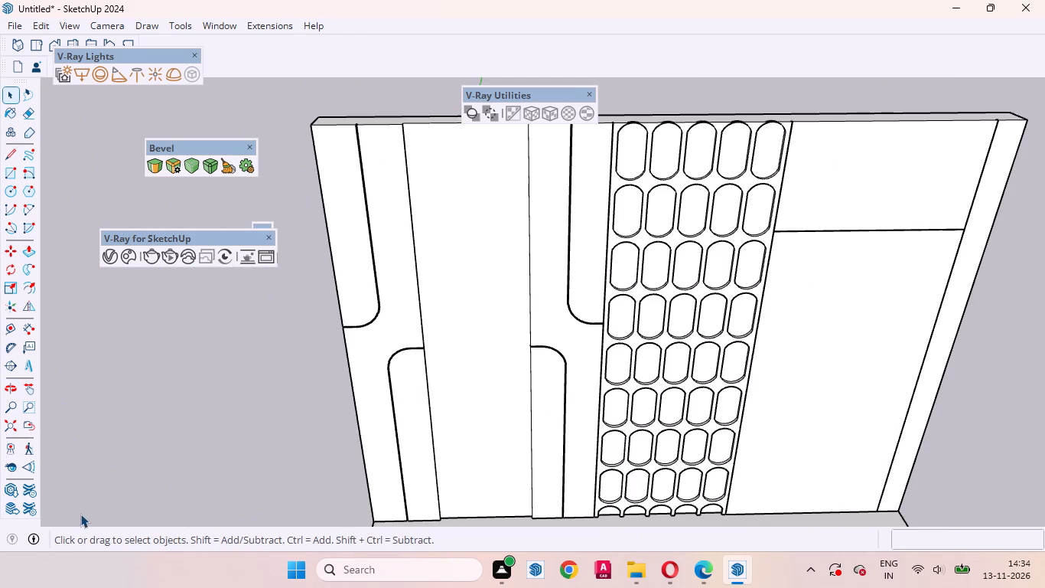
pyautogui.scroll(-4, 269, 524)
pyautogui.scroll(2, 715, 413)
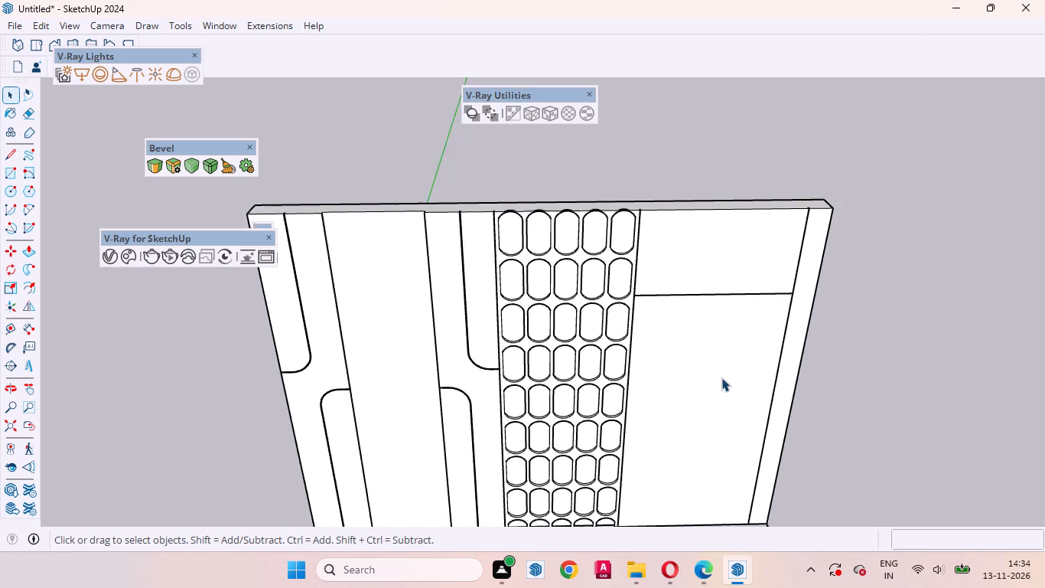
pyautogui.scroll(3, 721, 377)
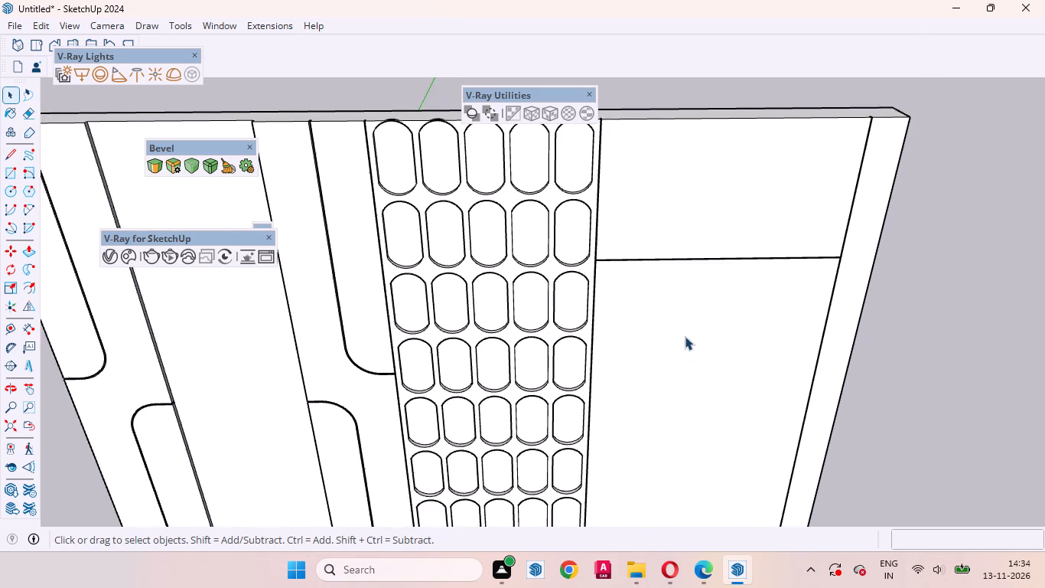
pyautogui.scroll(1, 685, 336)
pyautogui.moveTo(711, 378); pyautogui.dragTo(601, 349, button='middle')
pyautogui.scroll(-3, 641, 237)
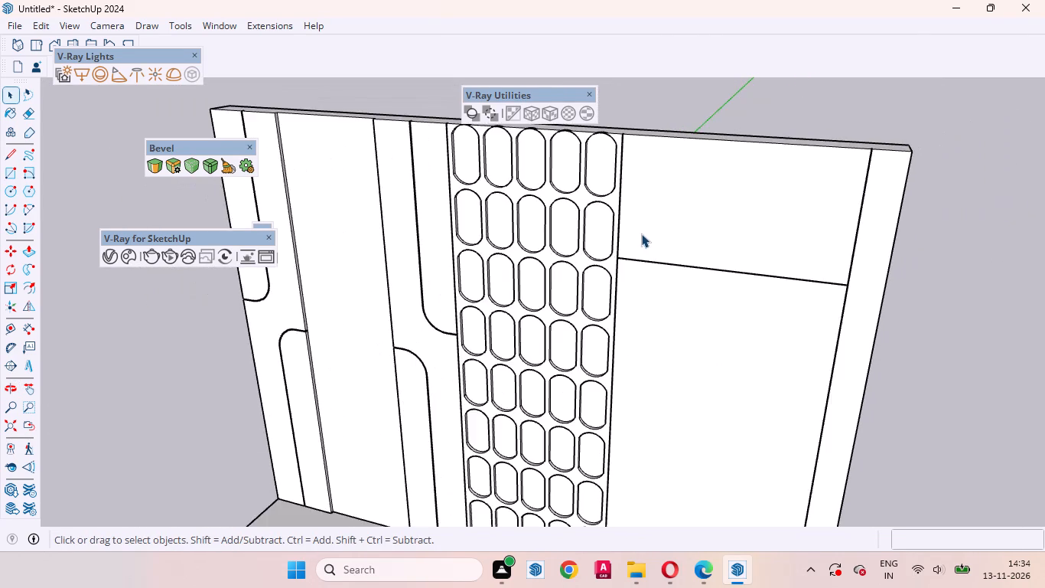
pyautogui.scroll(-3, 641, 234)
pyautogui.scroll(1, 688, 305)
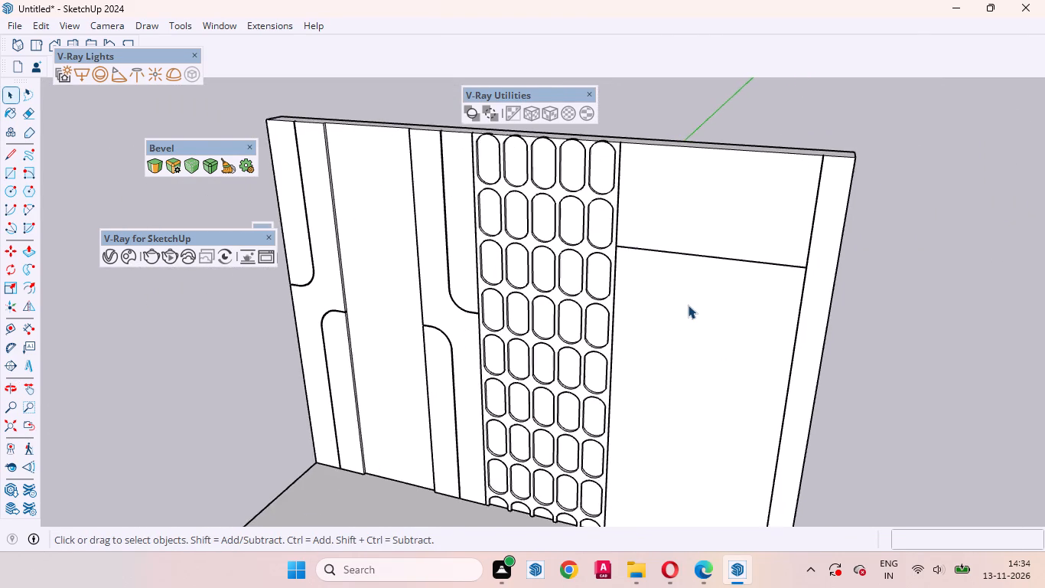
pyautogui.scroll(3, 688, 305)
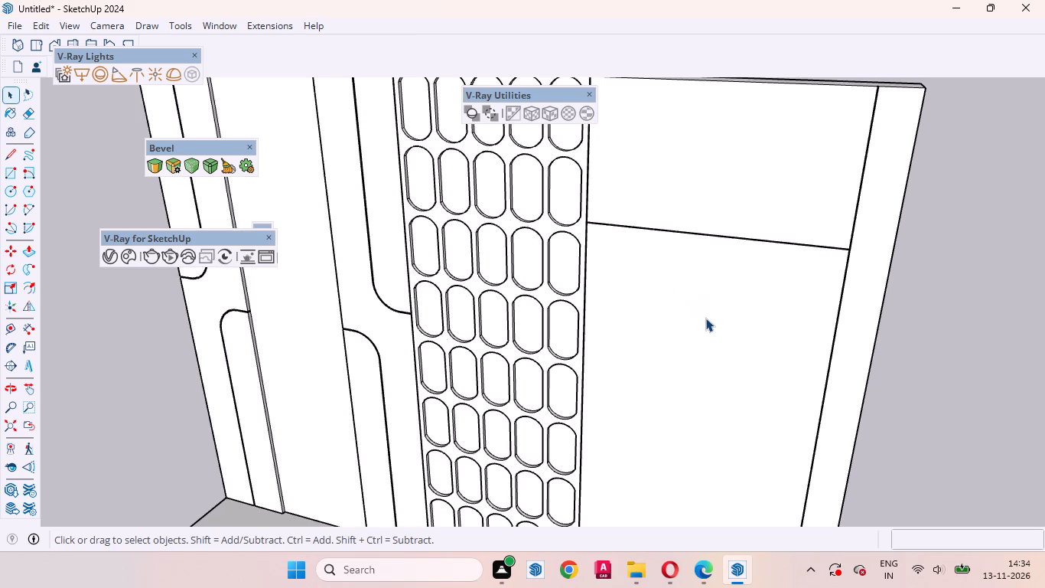
pyautogui.scroll(-2, 682, 322)
pyautogui.moveTo(719, 305); pyautogui.dragTo(750, 258, button='middle')
# Open the wall group for editing and select the large plain panel face below the horizontal groove, beside the lattice.
pyautogui.click(728, 305)
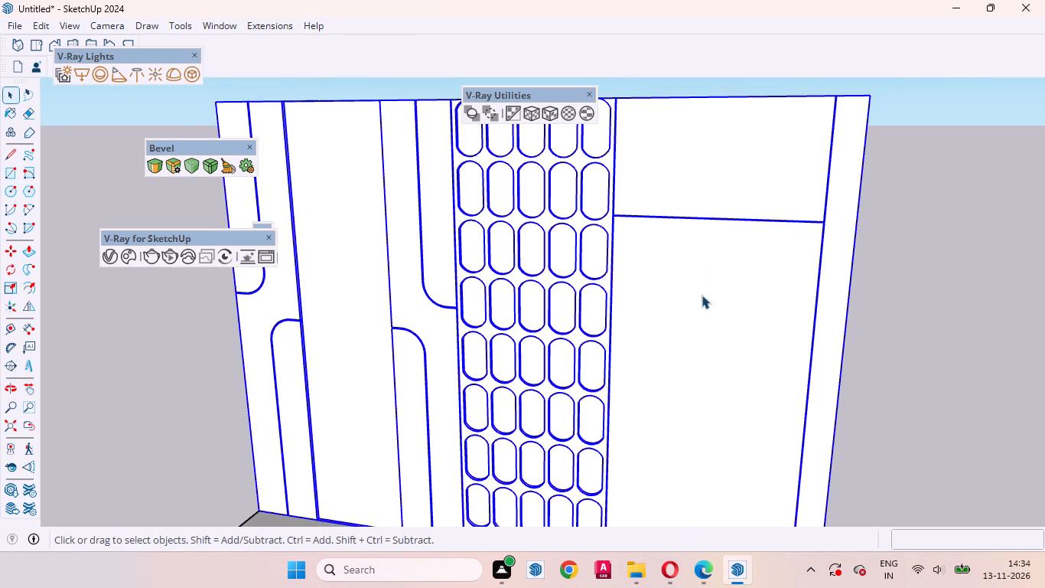
pyautogui.tripleClick(702, 295)
pyautogui.click(702, 312)
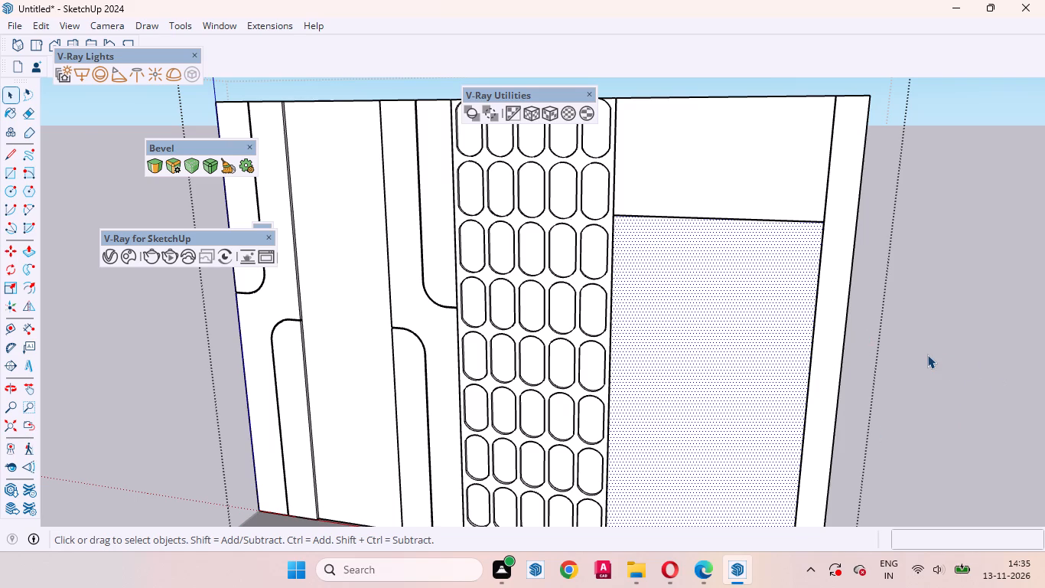
# Study the selected plain panel and its surrounding grooves in relation to the whole wall from near-frontal angles.
pyautogui.scroll(2, 927, 354)
pyautogui.scroll(-1, 901, 370)
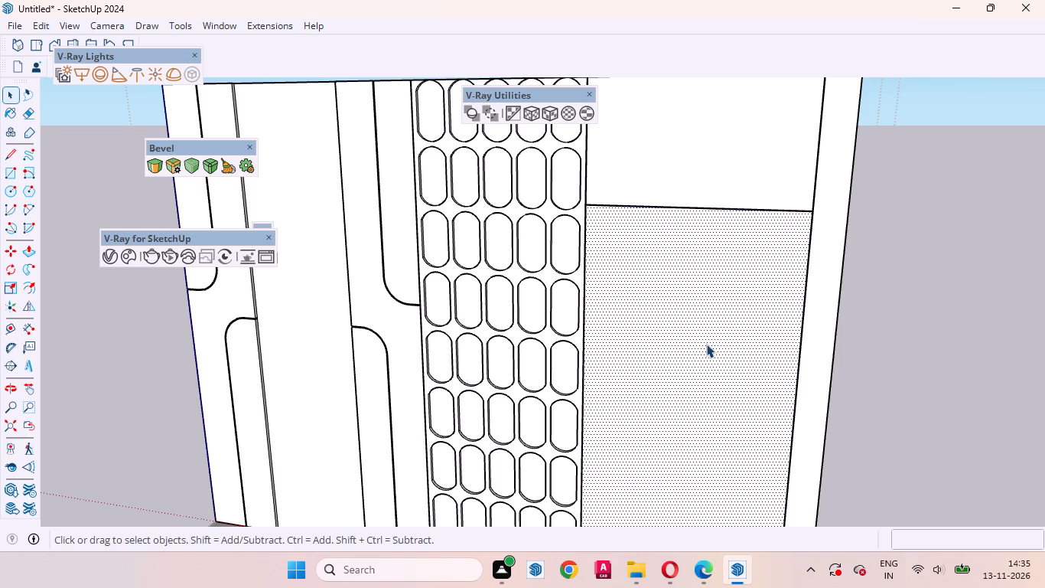
pyautogui.scroll(-2, 685, 293)
pyautogui.moveTo(683, 328); pyautogui.dragTo(719, 267, button='middle')
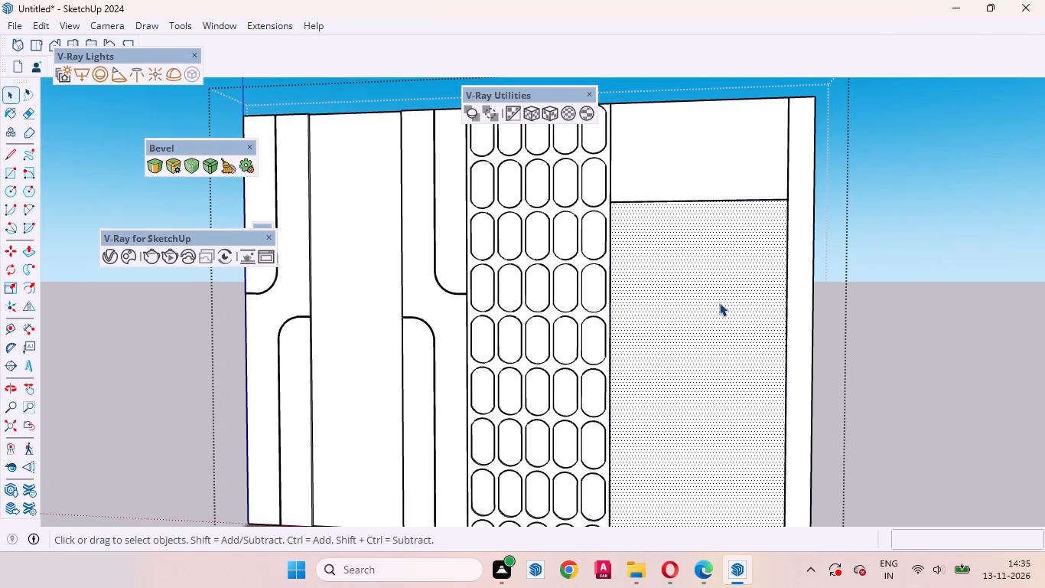
pyautogui.scroll(1, 698, 312)
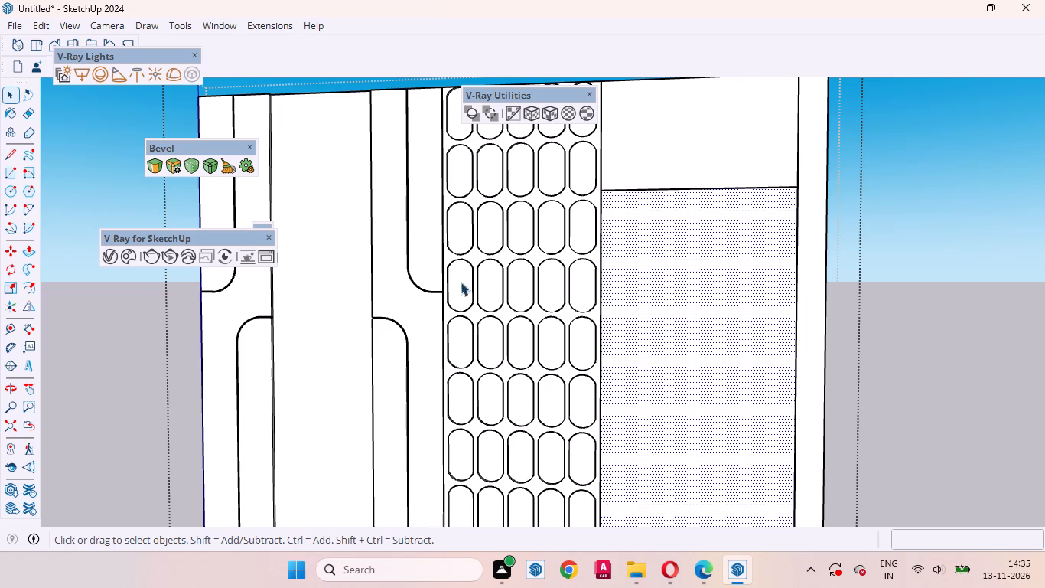
pyautogui.scroll(3, 571, 234)
pyautogui.scroll(-3, 539, 234)
pyautogui.moveTo(662, 273); pyautogui.dragTo(666, 278, button='middle')
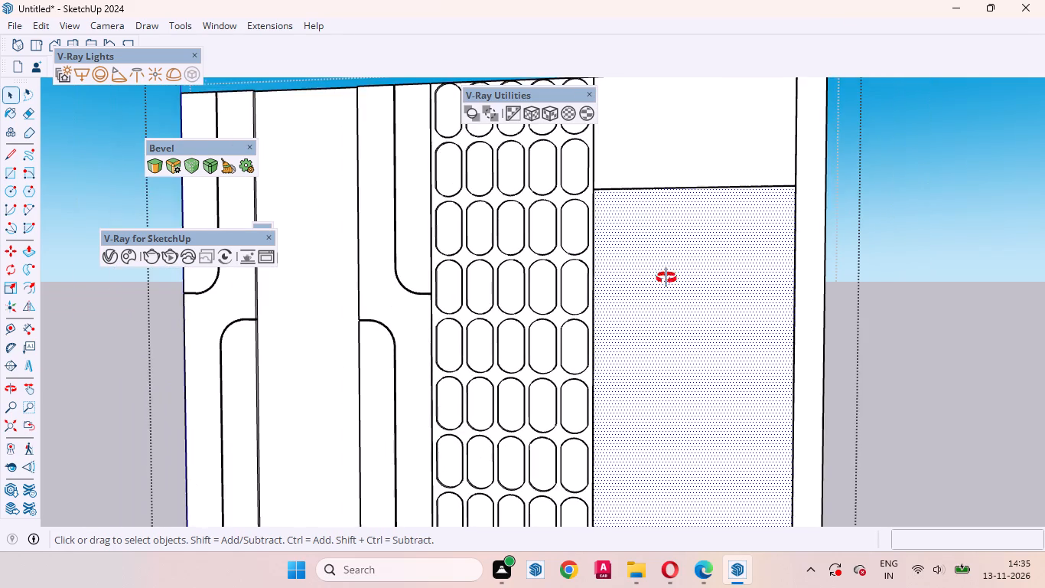
pyautogui.moveTo(666, 278); pyautogui.dragTo(619, 283, button='middle')
pyautogui.middleClick(620, 281)
pyautogui.moveTo(627, 273); pyautogui.dragTo(685, 296, button='middle')
pyautogui.middleClick(685, 296)
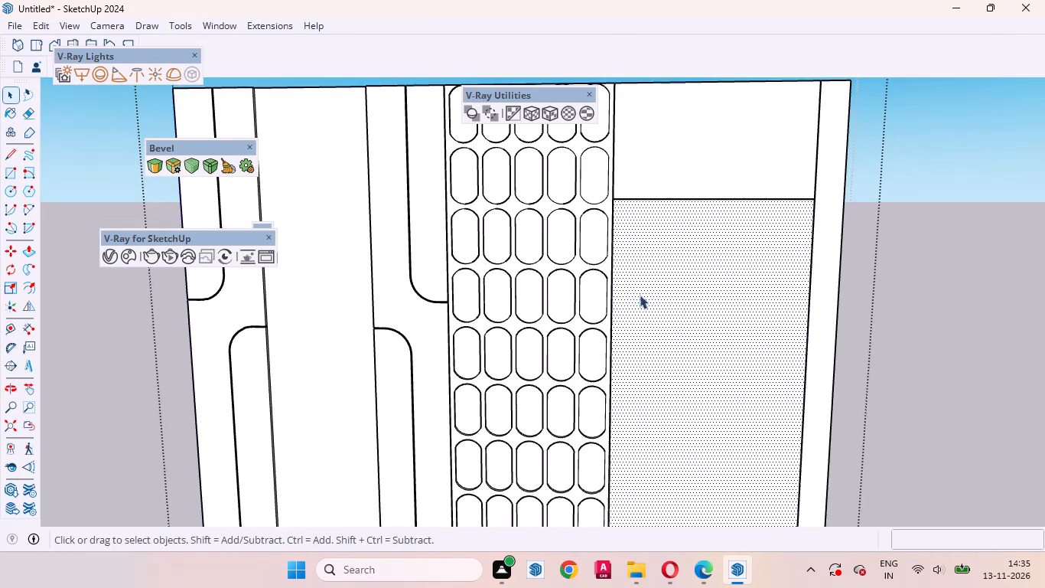
pyautogui.scroll(-3, 572, 290)
pyautogui.scroll(-2, 665, 227)
pyautogui.moveTo(698, 279); pyautogui.dragTo(688, 278, button='middle')
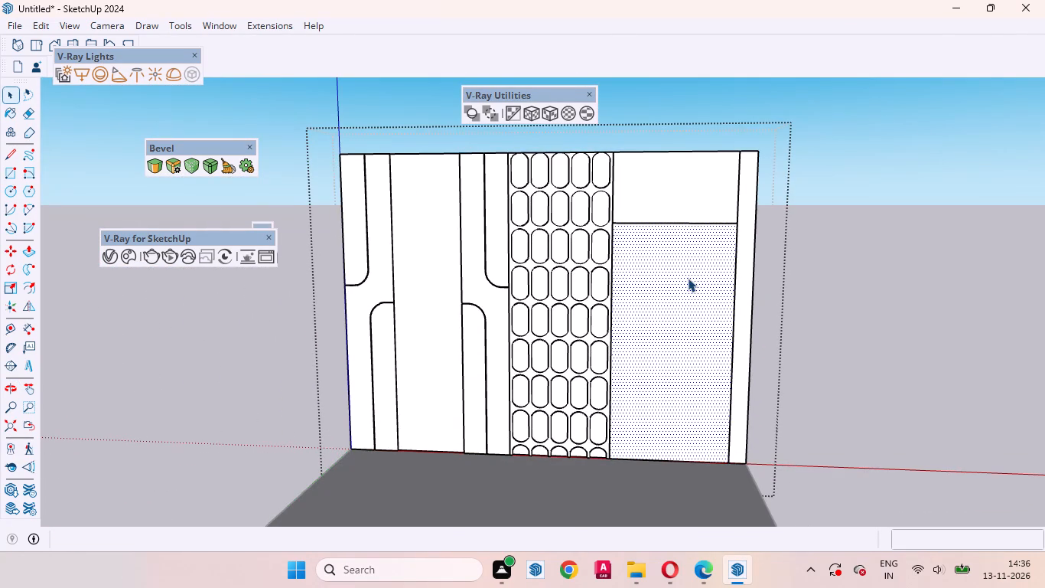
pyautogui.scroll(1, 688, 278)
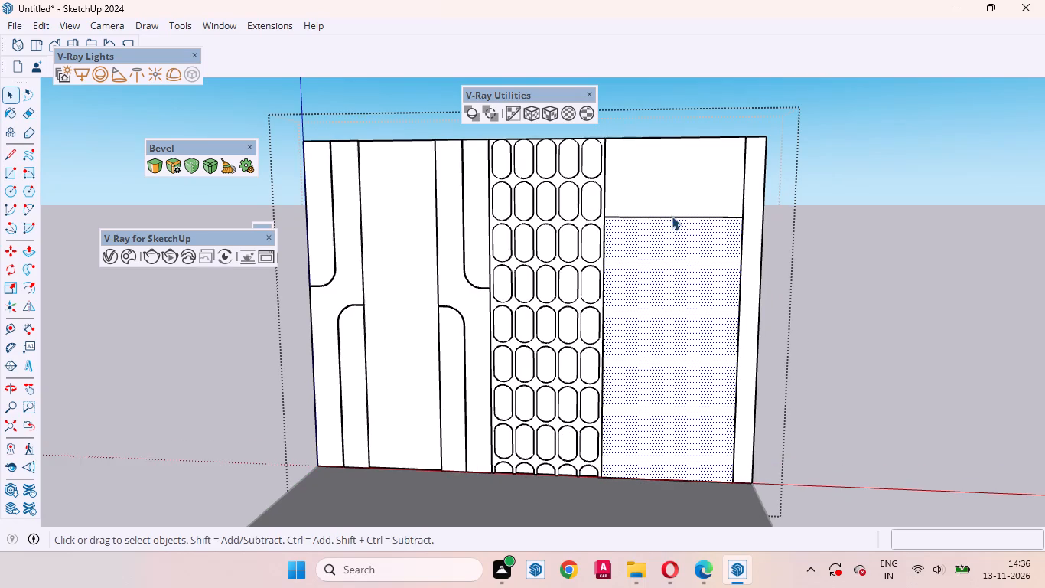
pyautogui.scroll(1, 651, 223)
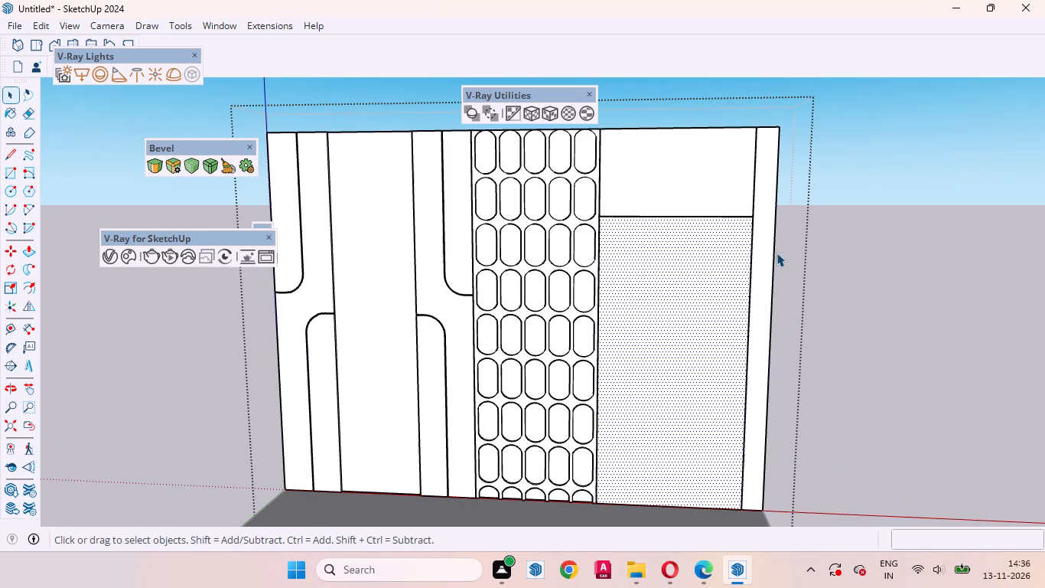
pyautogui.scroll(1, 776, 253)
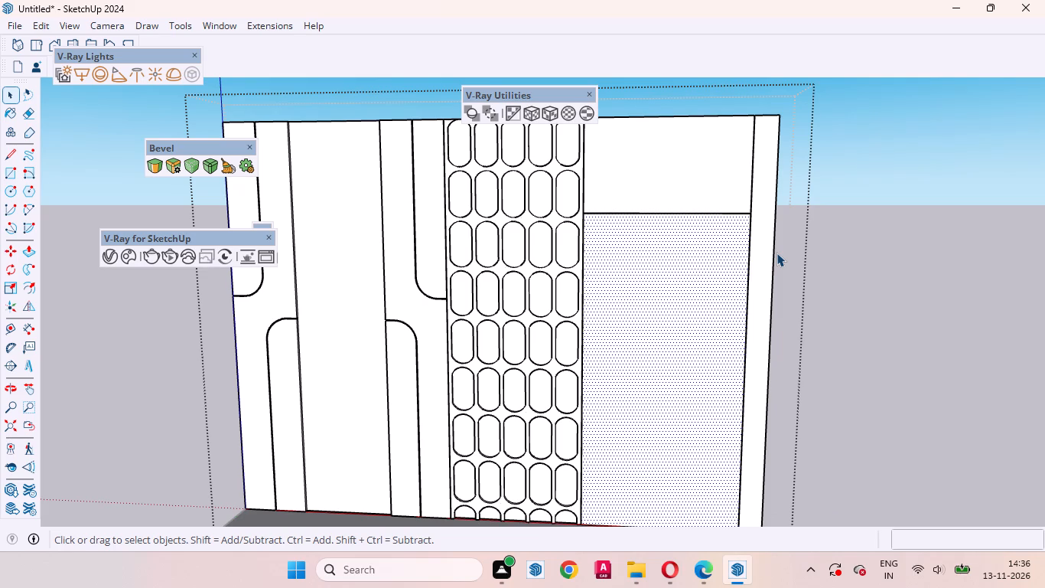
pyautogui.click(604, 297)
# Push/Pull the recessed face of the vertical groove between the large plain panel and the end strip outward about 11/16", flush with the panels.
pyautogui.scroll(2, 689, 170)
pyautogui.scroll(2, 731, 226)
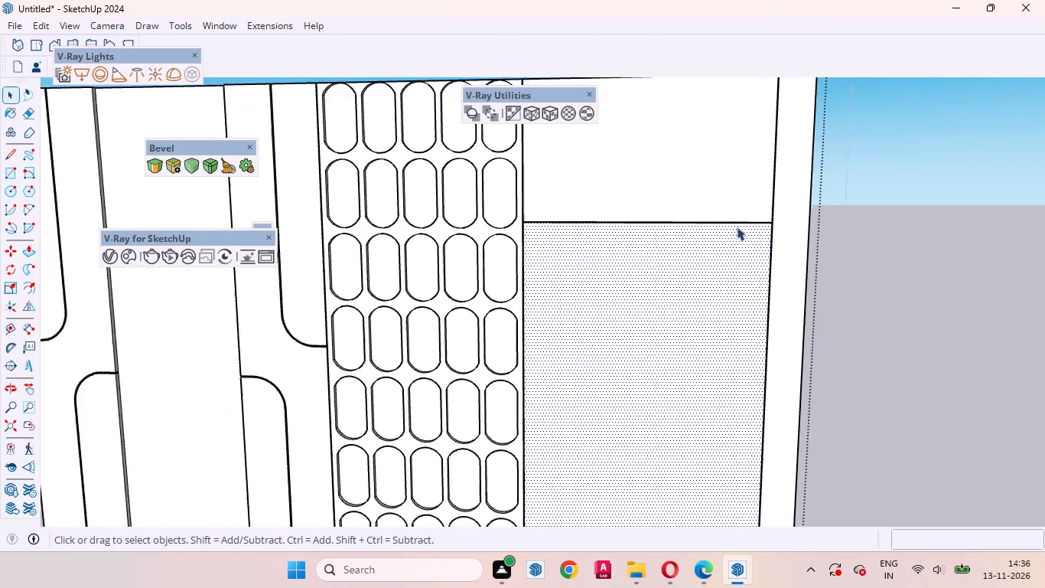
pyautogui.scroll(20, 737, 227)
pyautogui.scroll(6, 737, 227)
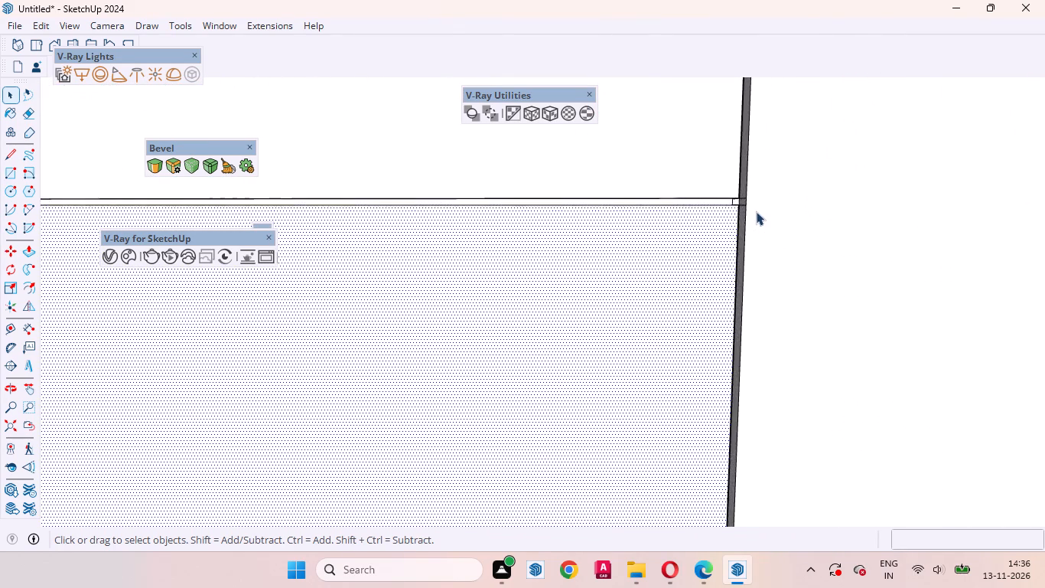
pyautogui.scroll(9, 756, 211)
pyautogui.moveTo(718, 224); pyautogui.dragTo(680, 228, button='middle')
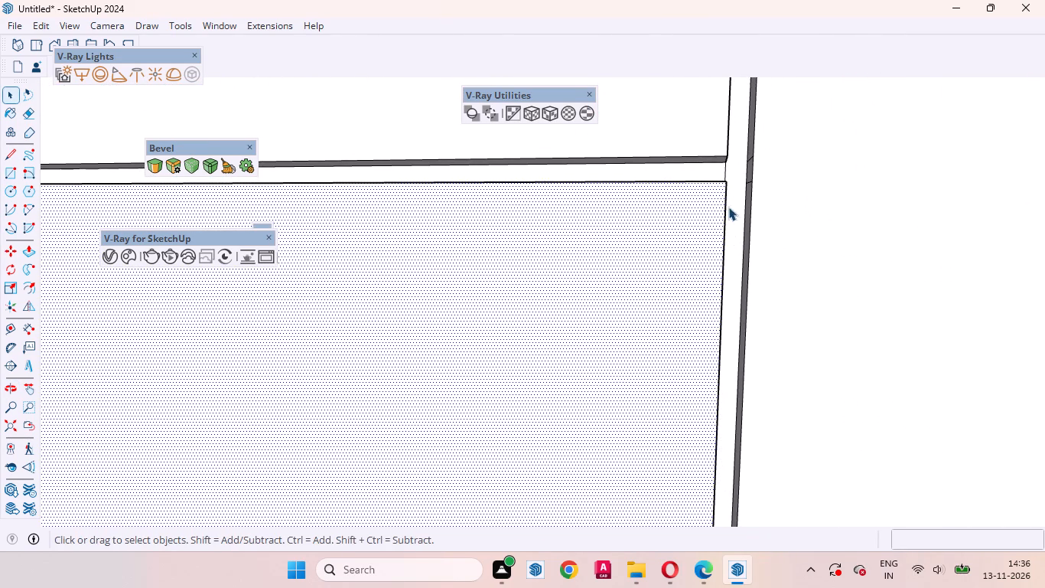
pyautogui.click(741, 197)
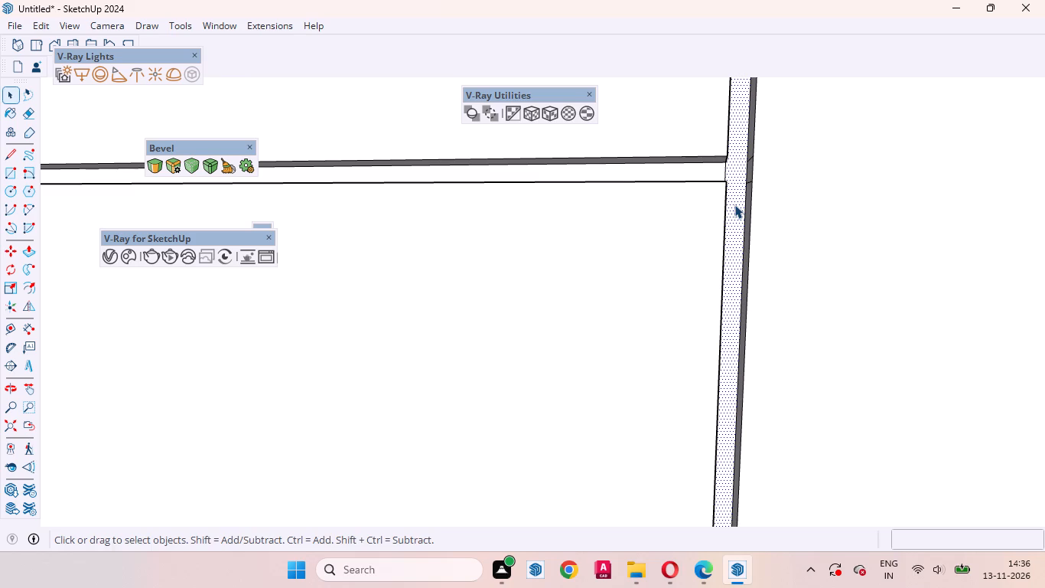
pyautogui.press('p')
pyautogui.click(729, 207)
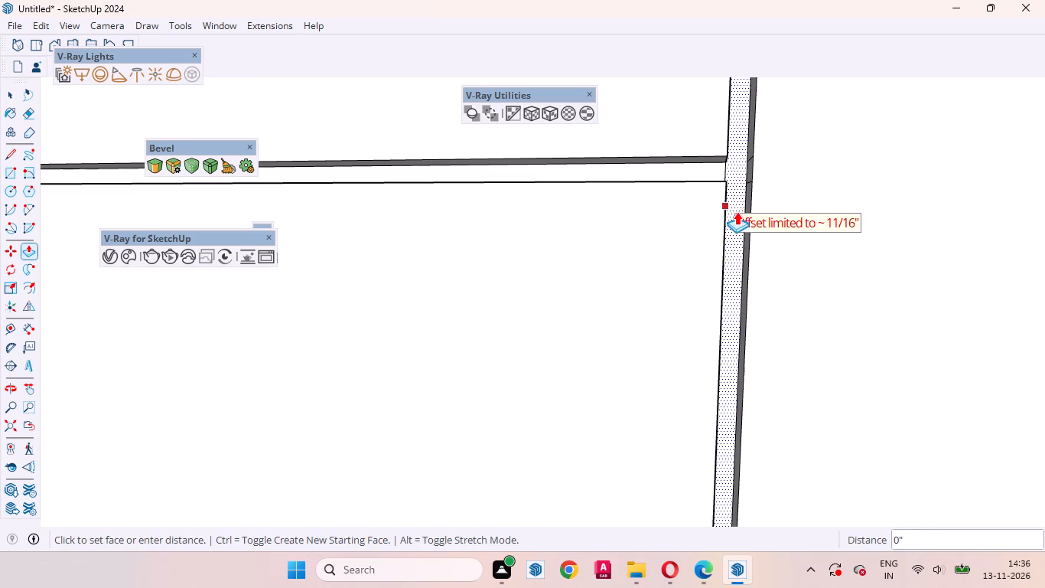
pyautogui.click(780, 254)
pyautogui.scroll(2, 743, 100)
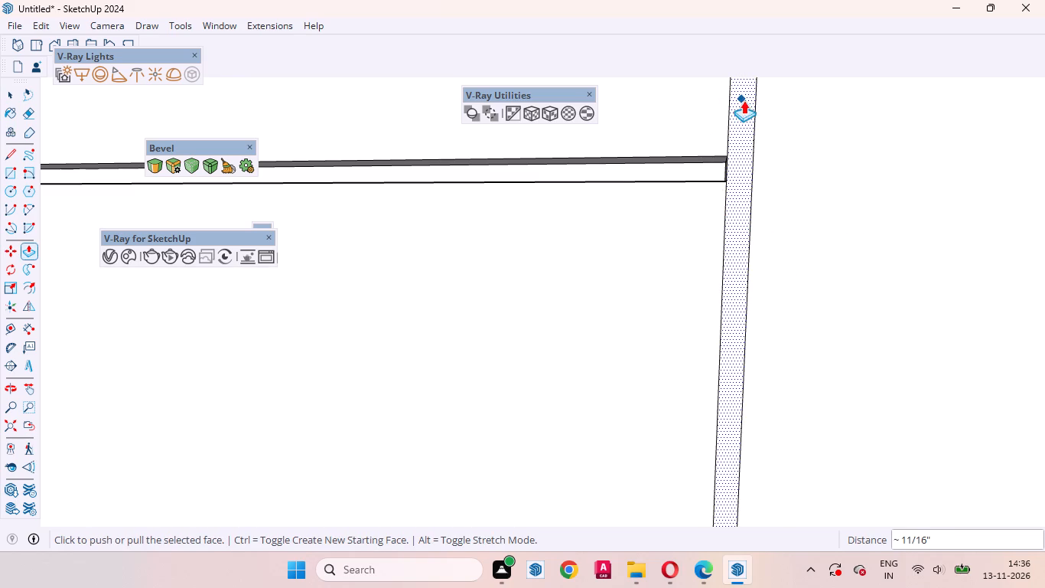
pyautogui.scroll(5, 744, 100)
pyautogui.press('space')
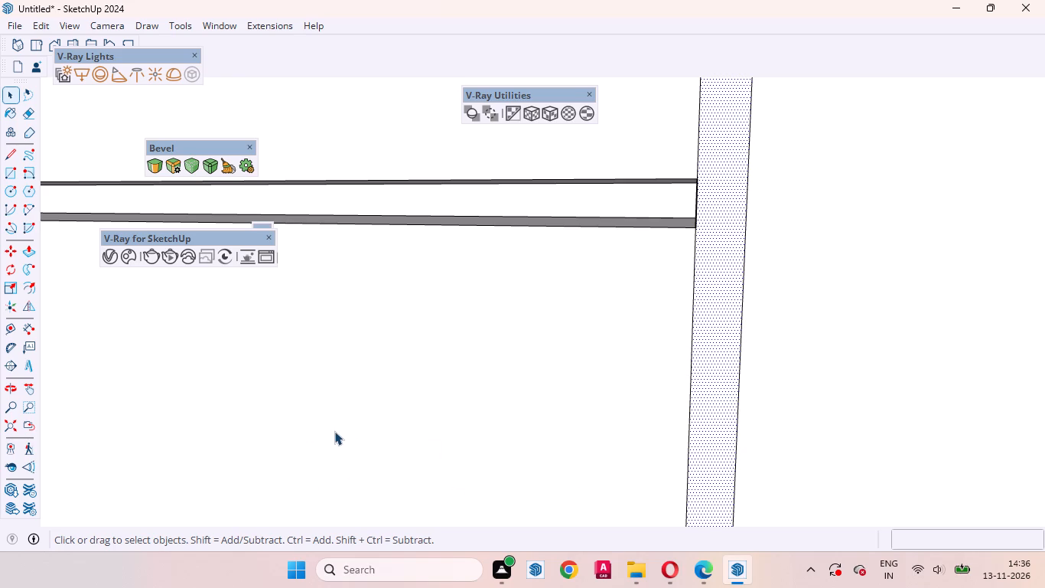
# Erase the two leftover vertical edges of the filled groove between the large plain panel and the end strip, below the horizontal groove.
pyautogui.scroll(3, 678, 312)
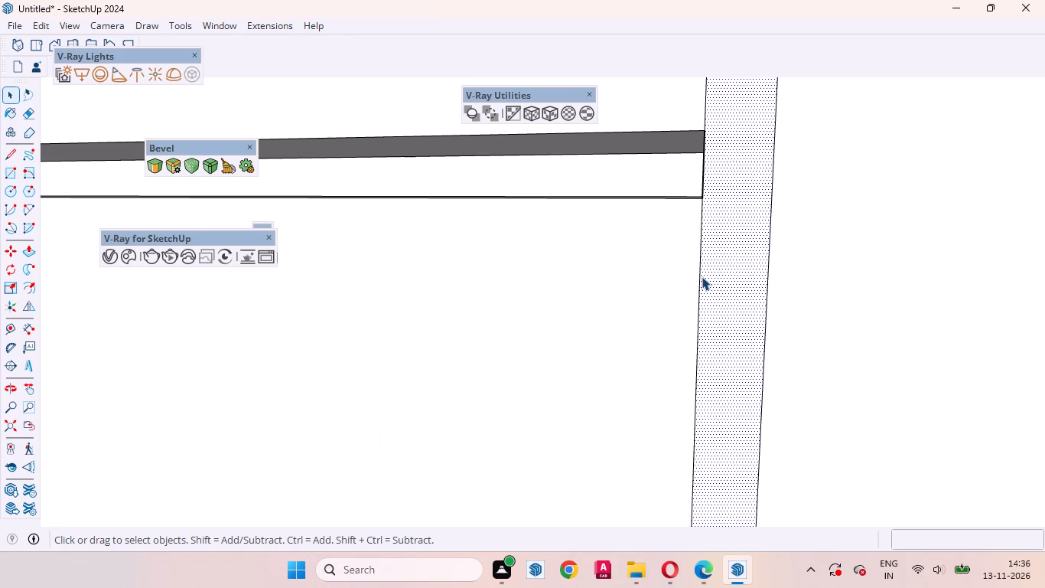
pyautogui.click(702, 276)
pyautogui.rightClick(701, 276)
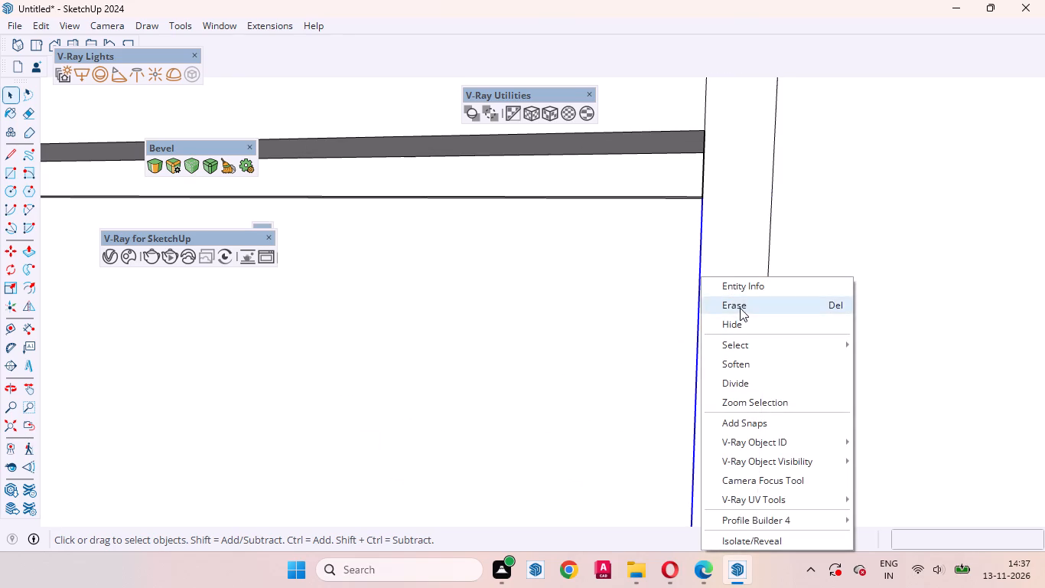
pyautogui.click(740, 308)
pyautogui.click(769, 267)
pyautogui.rightClick(769, 267)
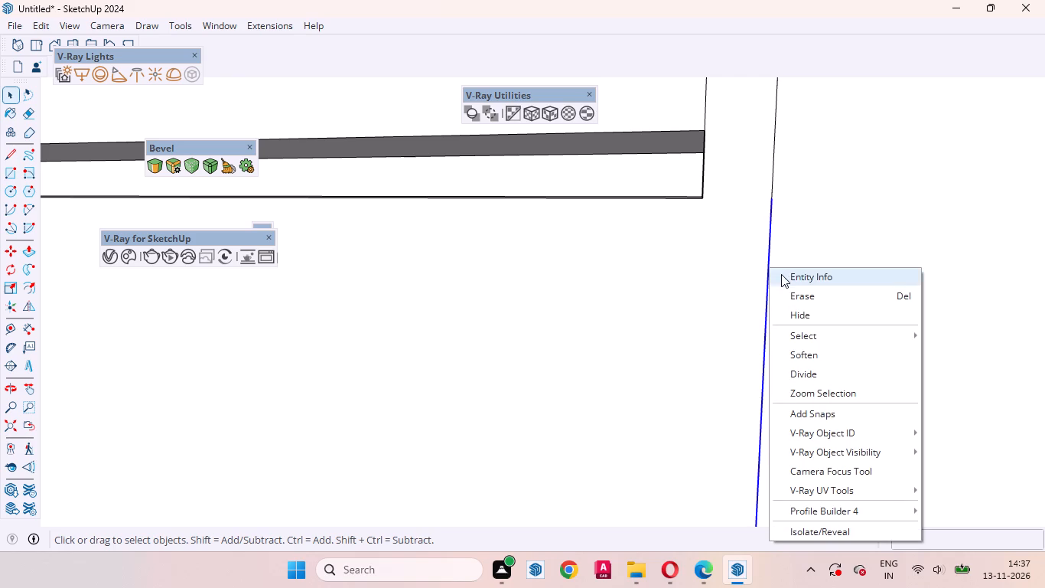
pyautogui.click(784, 289)
# Check the length of the horizontal groove from the lattice edge to its closed end with a trial dimension.
pyautogui.scroll(-15, 672, 278)
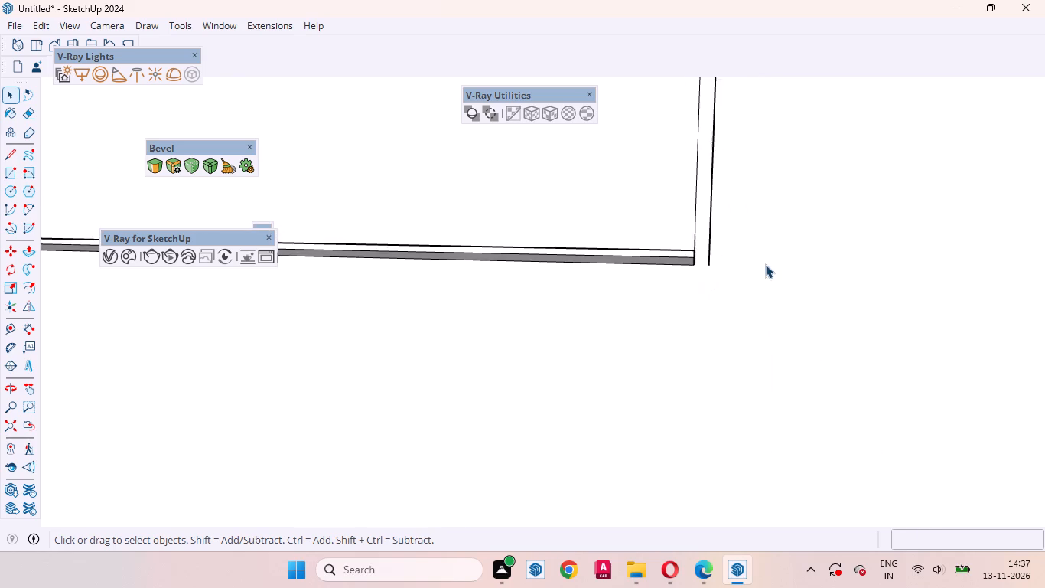
pyautogui.scroll(-20, 765, 264)
pyautogui.scroll(-7, 765, 264)
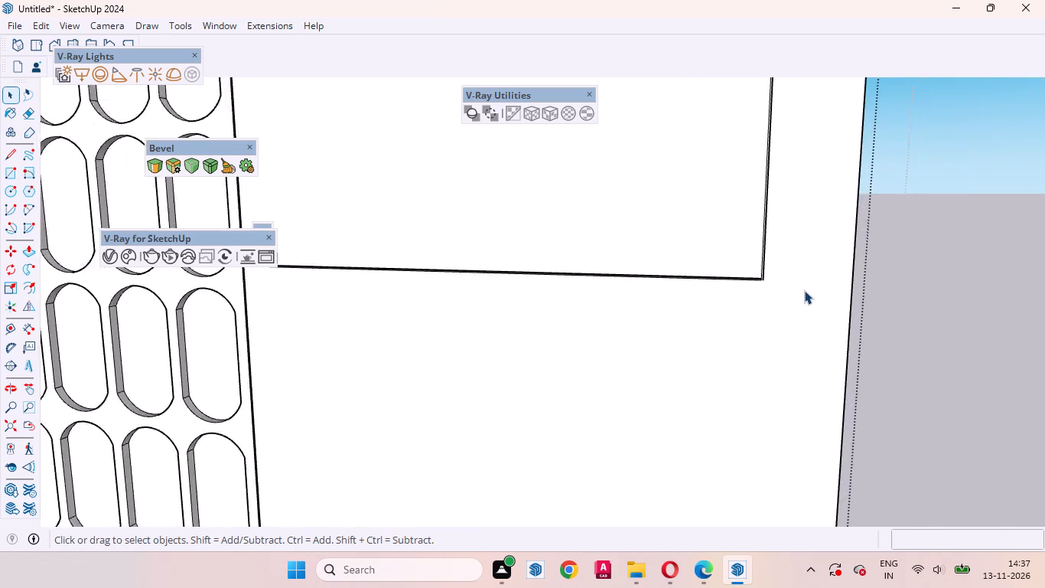
pyautogui.scroll(3, 759, 281)
pyautogui.scroll(-3, 802, 309)
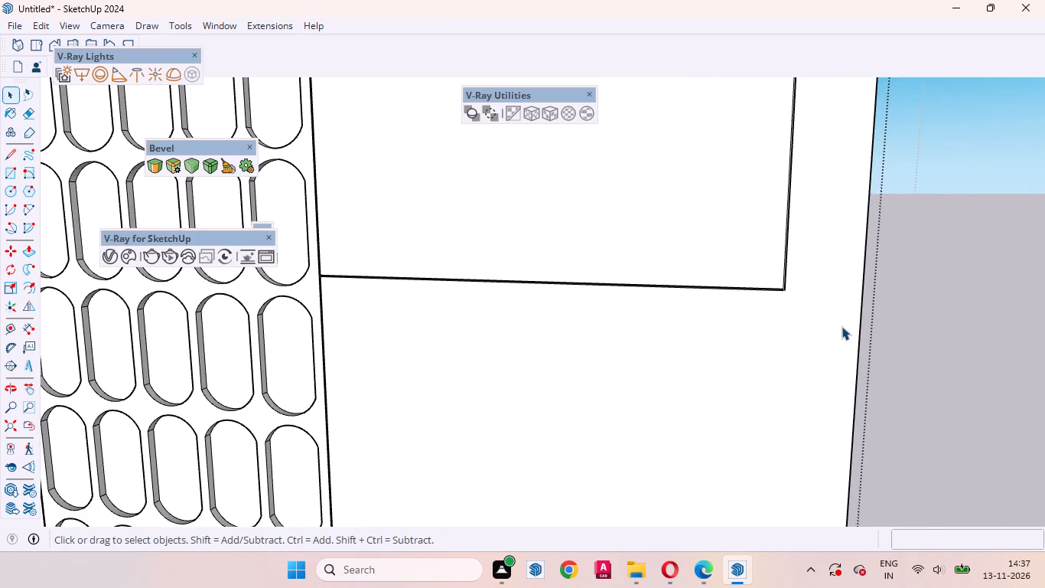
pyautogui.press('d')
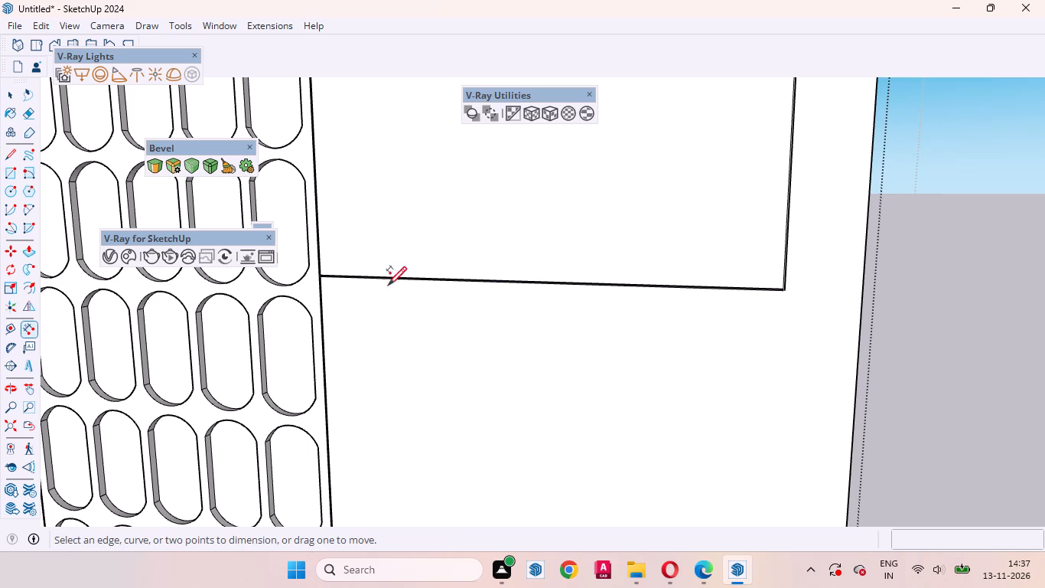
pyautogui.click(321, 280)
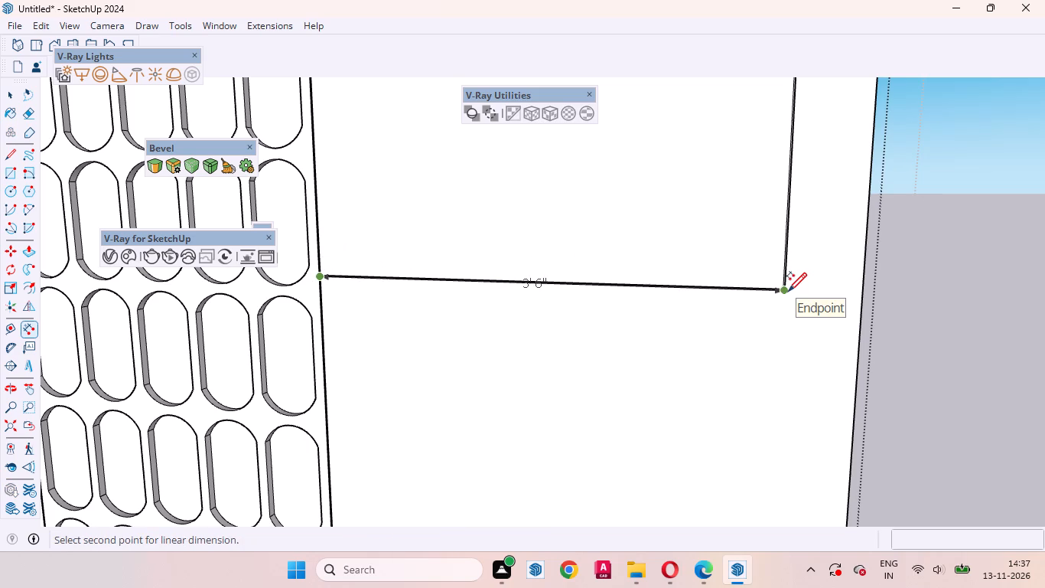
pyautogui.press('space')
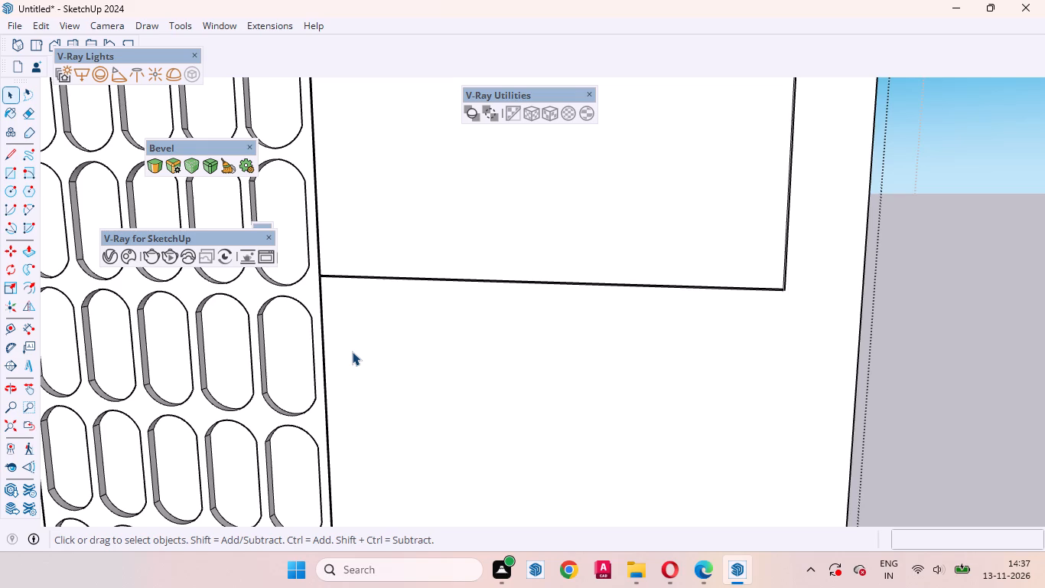
# Push/Pull the closed end face of the horizontal groove 6" toward the wall's outer side edge.
pyautogui.scroll(3, 552, 316)
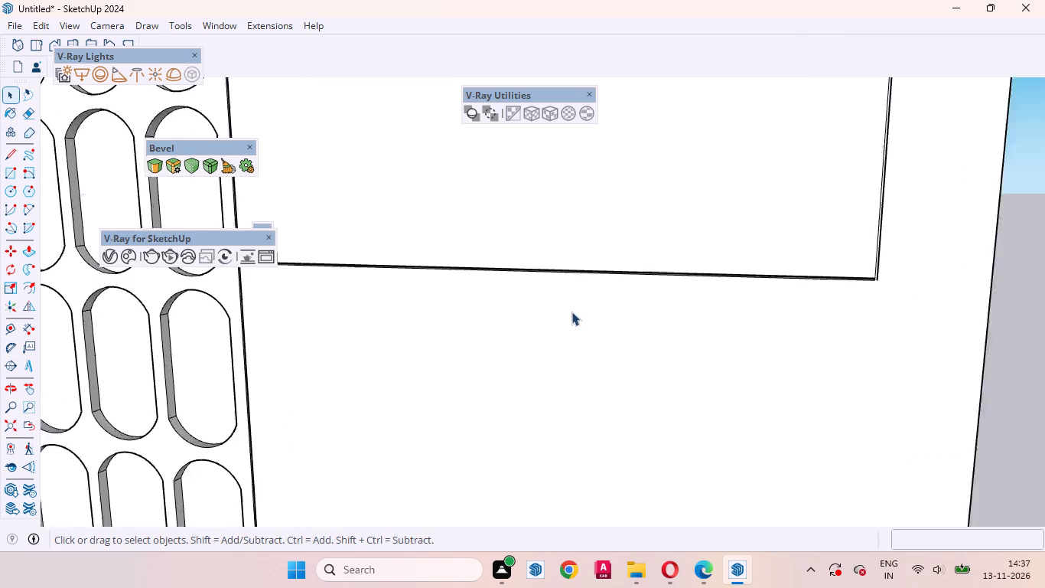
pyautogui.scroll(4, 571, 312)
pyautogui.moveTo(1026, 341); pyautogui.dragTo(1043, 377, button='middle')
pyautogui.scroll(1, 1041, 351)
pyautogui.scroll(10, 923, 289)
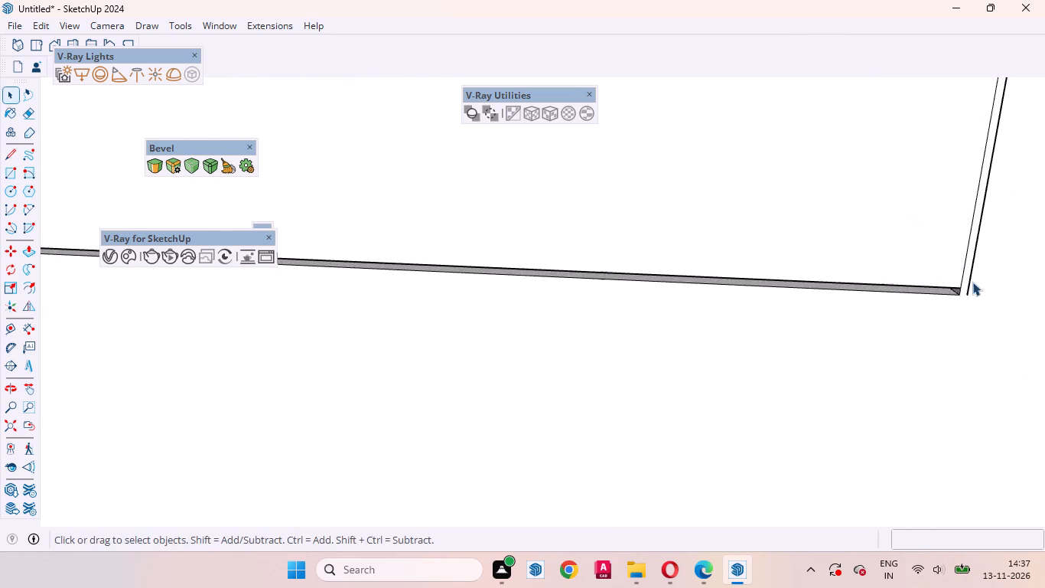
pyautogui.scroll(20, 972, 282)
pyautogui.scroll(2, 972, 282)
pyautogui.click(934, 296)
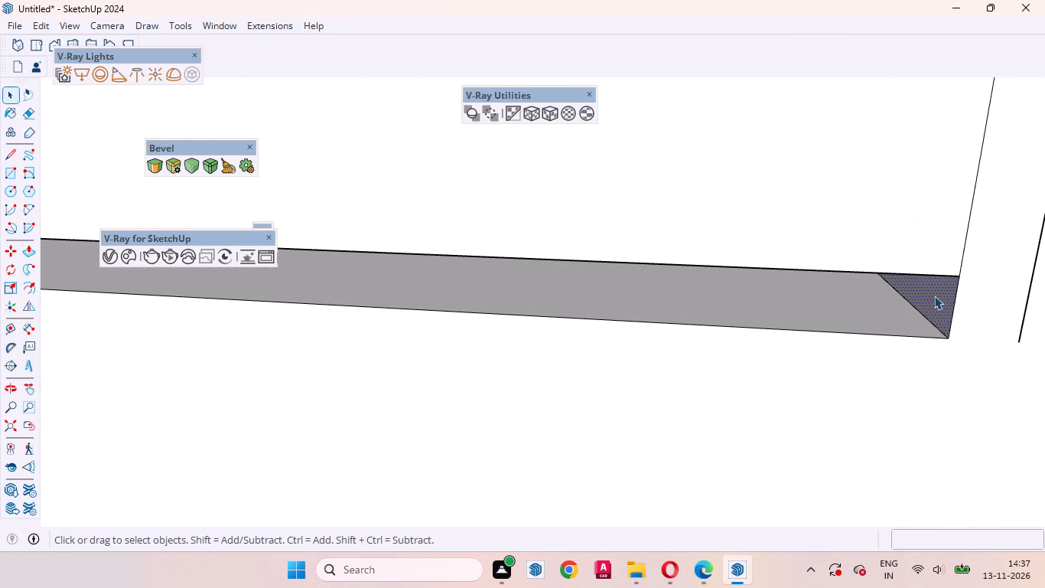
pyautogui.press('p')
pyautogui.click(934, 296)
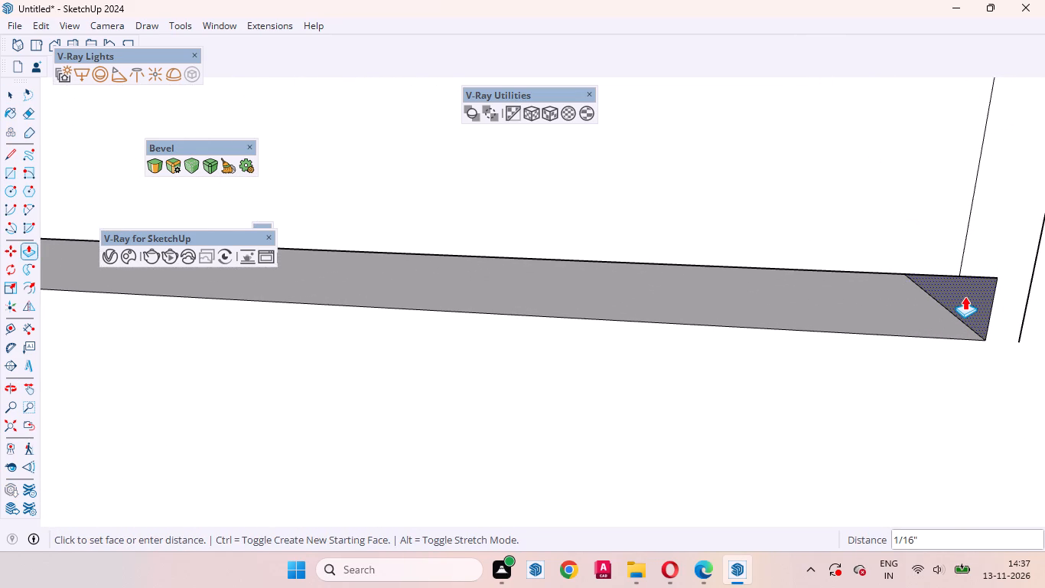
pyautogui.press('6')
pyautogui.press('Return')
pyautogui.press('space')
# Erase the two leftover vertical edges on the plain panel above the horizontal groove.
pyautogui.scroll(-20, 734, 306)
pyautogui.scroll(-10, 734, 306)
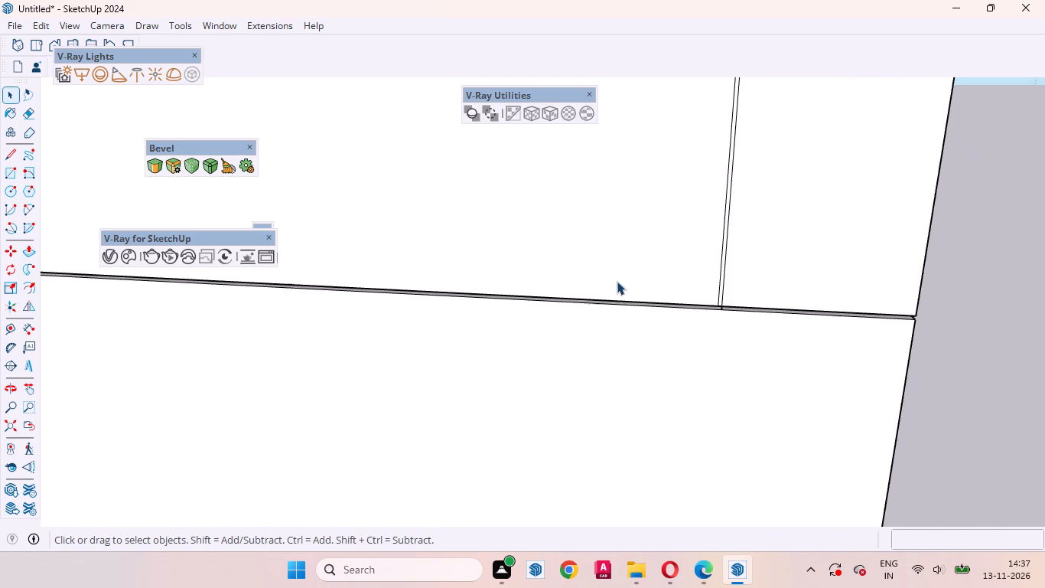
pyautogui.scroll(-10, 730, 307)
pyautogui.scroll(1, 739, 273)
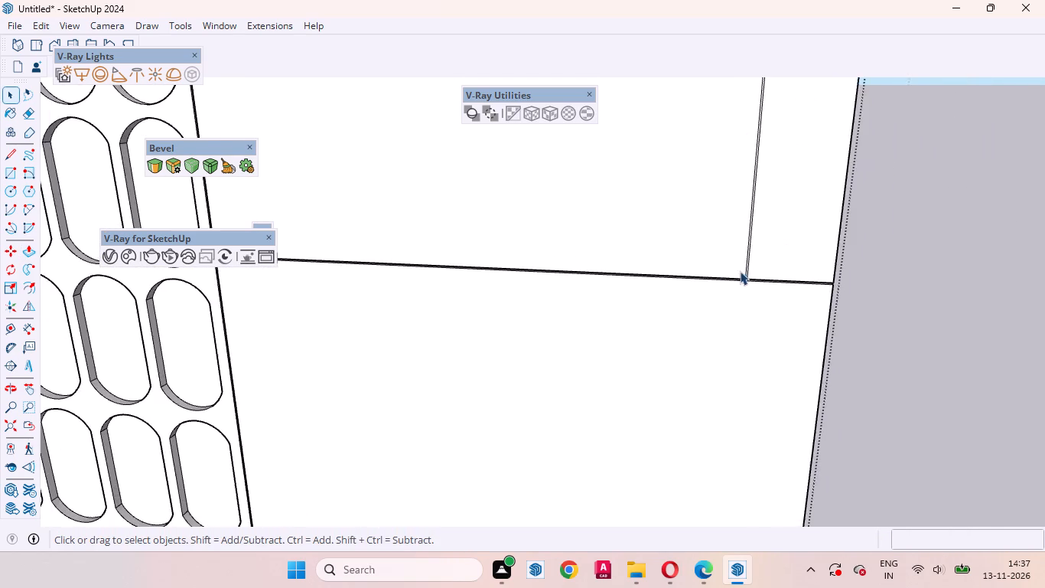
pyautogui.scroll(18, 740, 271)
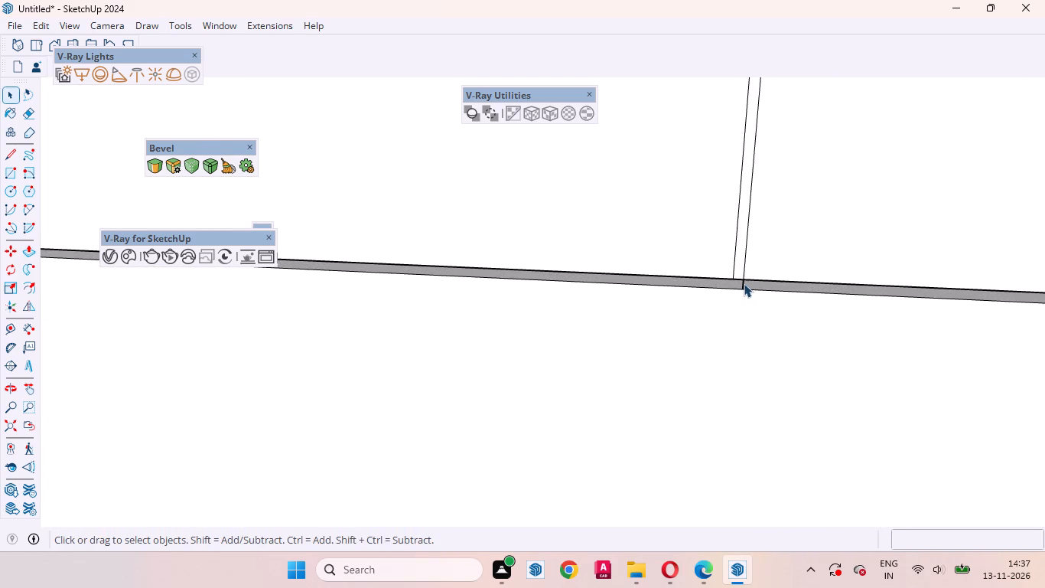
pyautogui.click(743, 284)
pyautogui.scroll(-10, 728, 296)
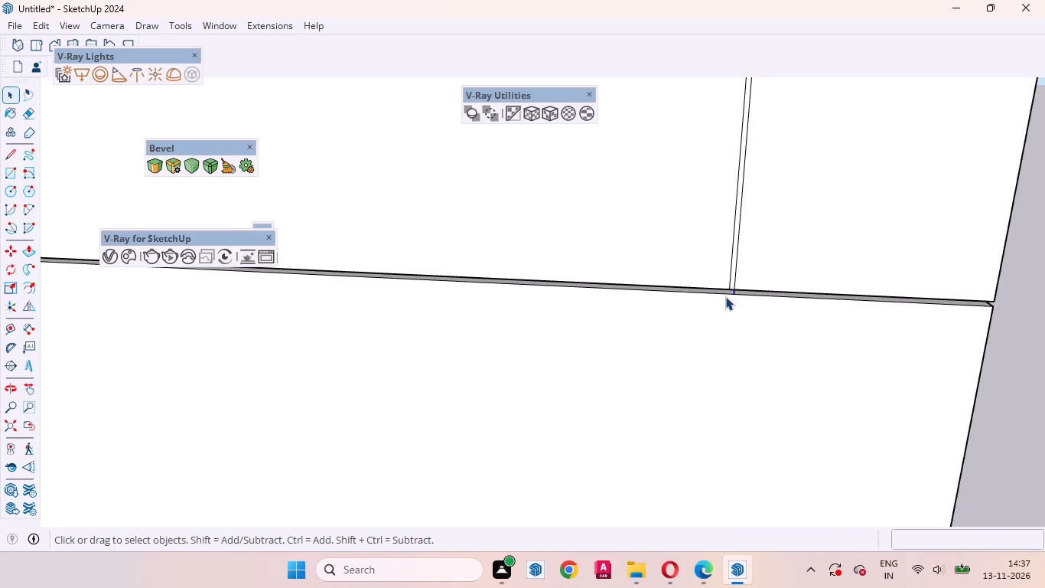
pyautogui.scroll(-6, 725, 296)
pyautogui.click(21, 116)
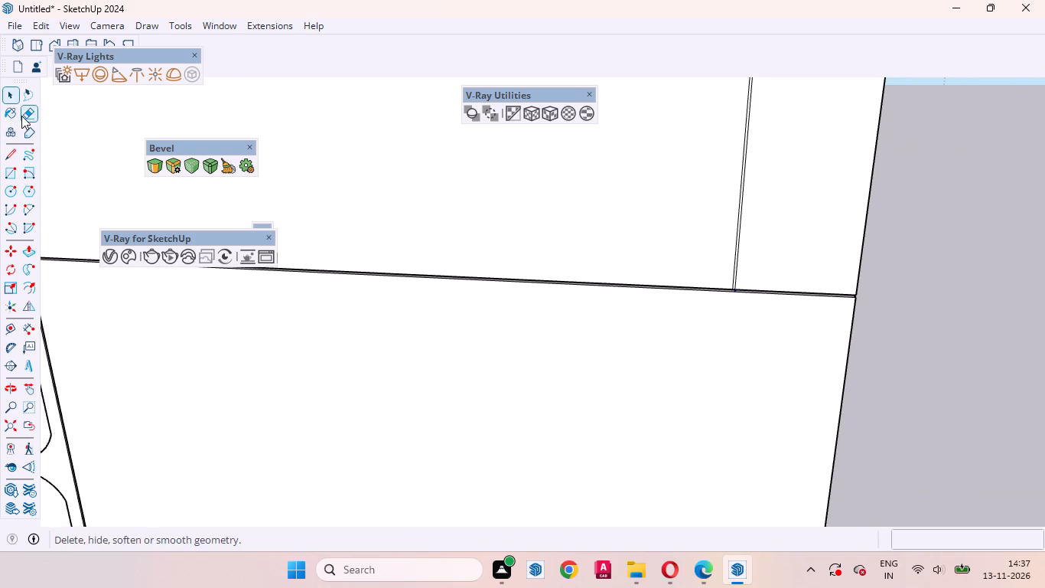
pyautogui.moveTo(632, 190); pyautogui.dragTo(774, 188)
pyautogui.press('space')
# Examine the extended horizontal groove from the wall's end side and from the front.
pyautogui.scroll(-3, 812, 233)
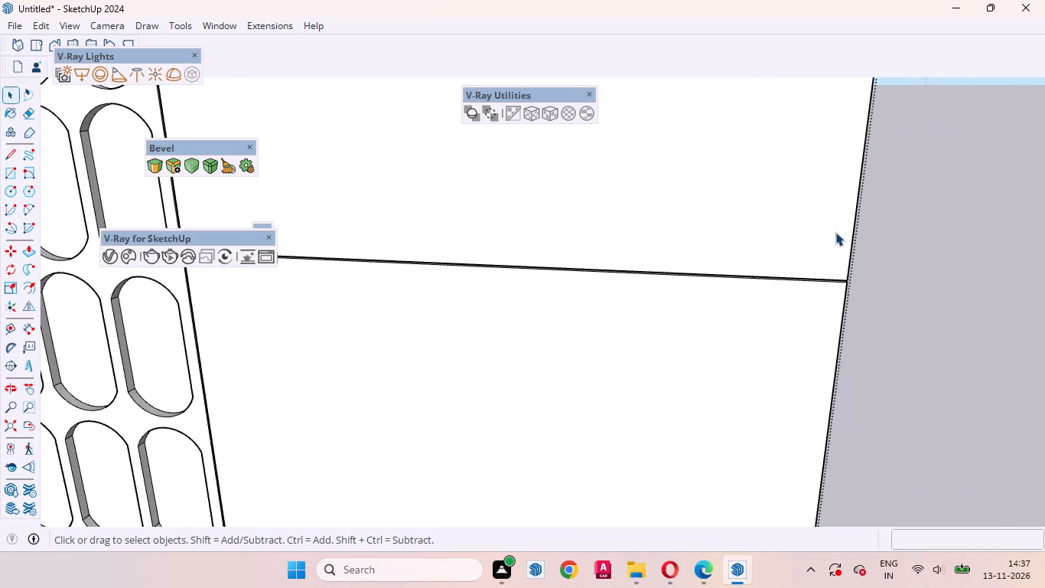
pyautogui.scroll(-11, 835, 232)
pyautogui.moveTo(716, 293); pyautogui.dragTo(319, 276, button='middle')
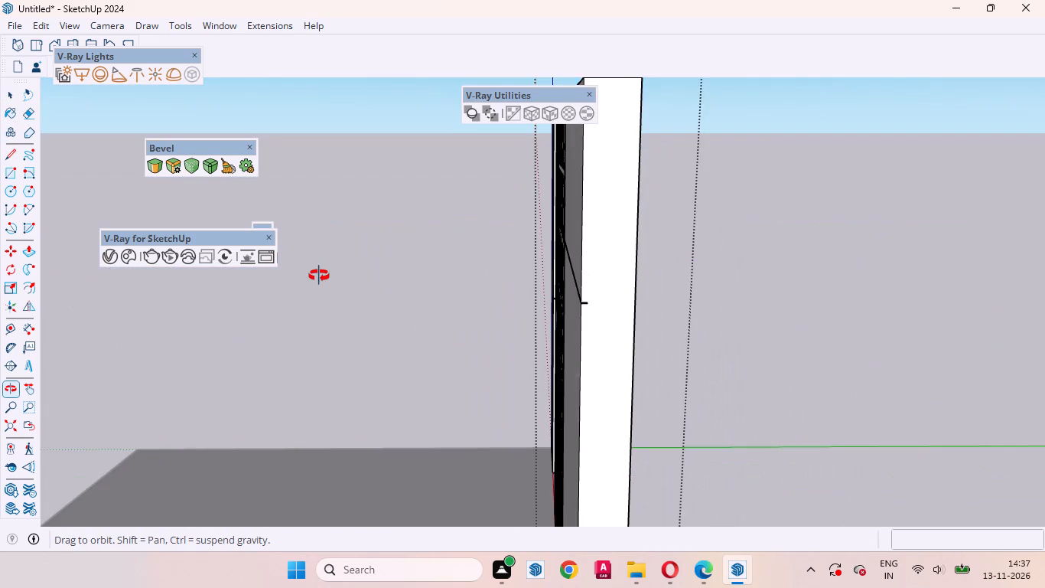
pyautogui.moveTo(319, 276); pyautogui.dragTo(333, 276, button='middle')
pyautogui.scroll(4, 693, 306)
pyautogui.moveTo(517, 324); pyautogui.dragTo(919, 263, button='middle')
pyautogui.scroll(-2, 977, 228)
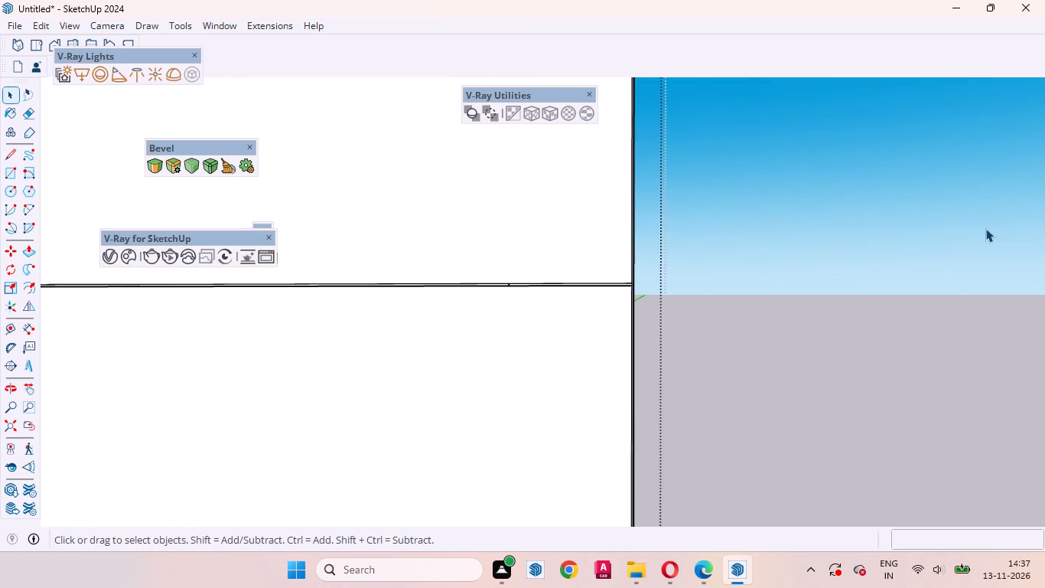
pyautogui.scroll(-16, 985, 228)
# Select the plain panel face below the horizontal groove and study it in relation to the whole wall.
pyautogui.click(716, 353)
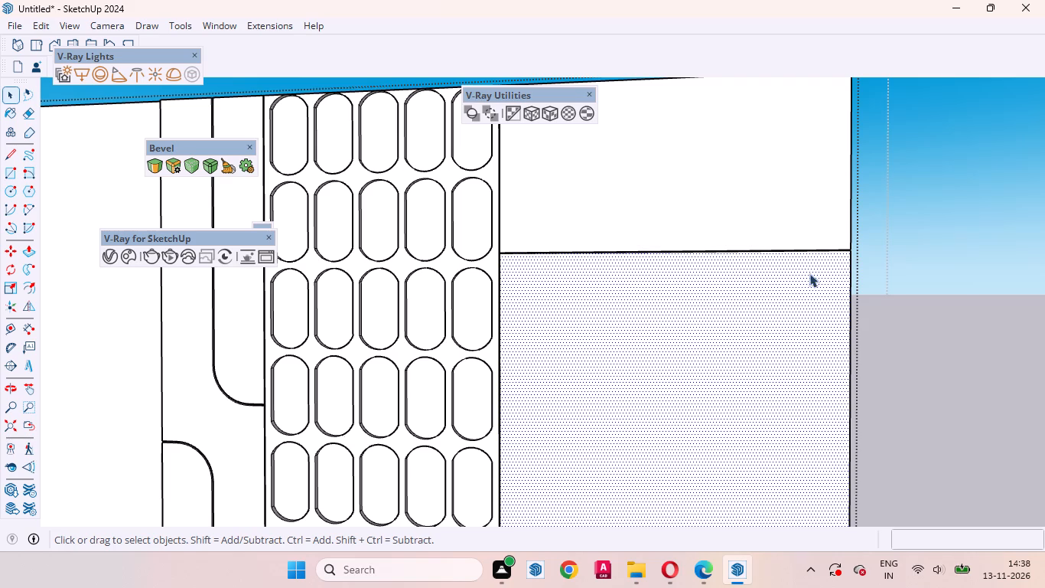
pyautogui.scroll(-3, 712, 227)
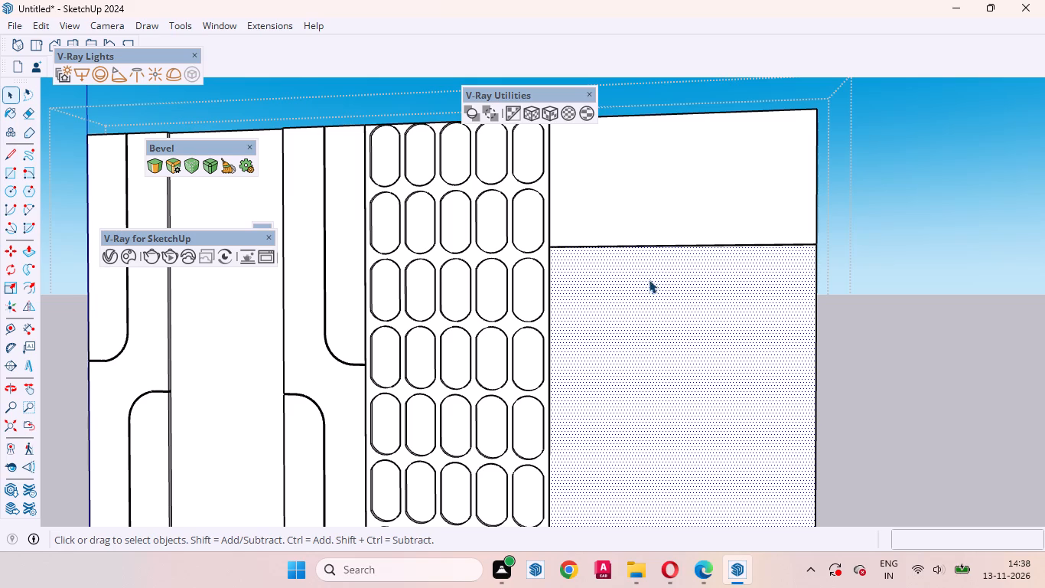
pyautogui.scroll(-8, 617, 283)
pyautogui.moveTo(659, 350); pyautogui.dragTo(394, 473, button='middle')
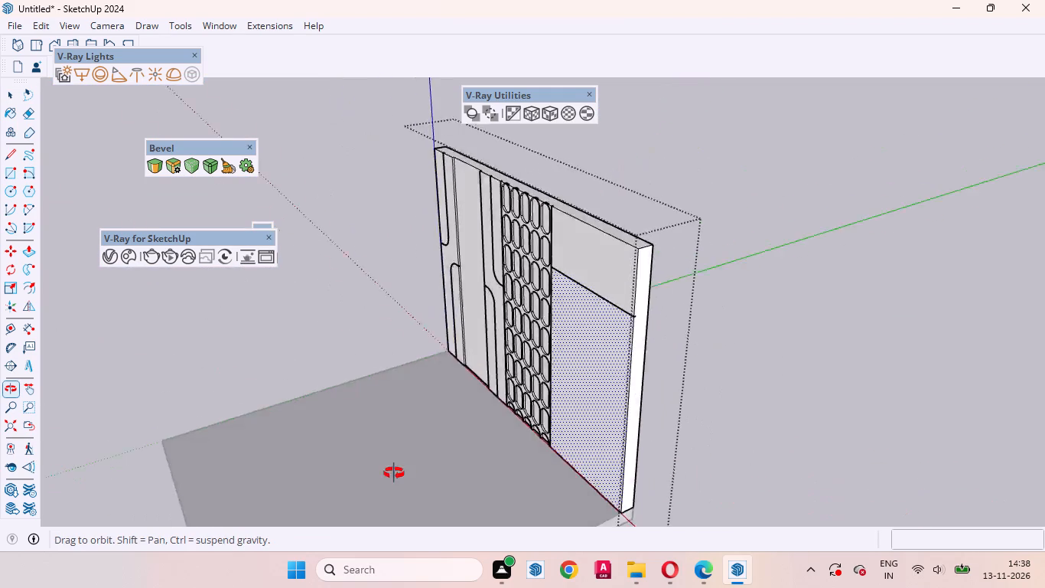
pyautogui.moveTo(394, 473); pyautogui.dragTo(361, 412, button='middle')
pyautogui.scroll(11, 562, 272)
pyautogui.moveTo(574, 302); pyautogui.dragTo(822, 298, button='middle')
pyautogui.click(519, 317)
pyautogui.scroll(-4, 788, 243)
pyautogui.scroll(-4, 514, 289)
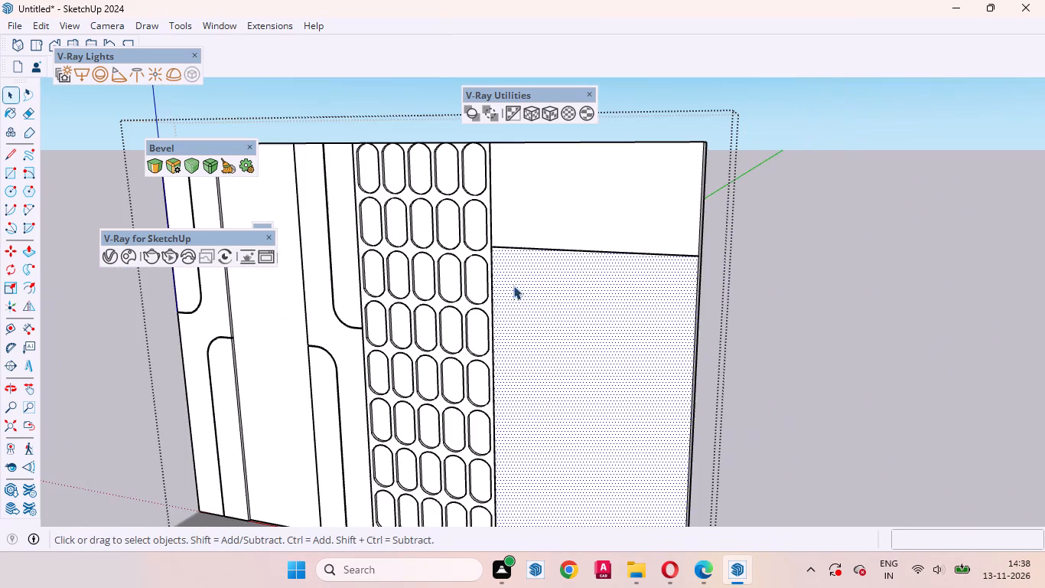
pyautogui.scroll(-3, 511, 283)
# Place a horizontal guide line about 3' 6" below the horizontal groove, across the large plain panel.
pyautogui.press('l')
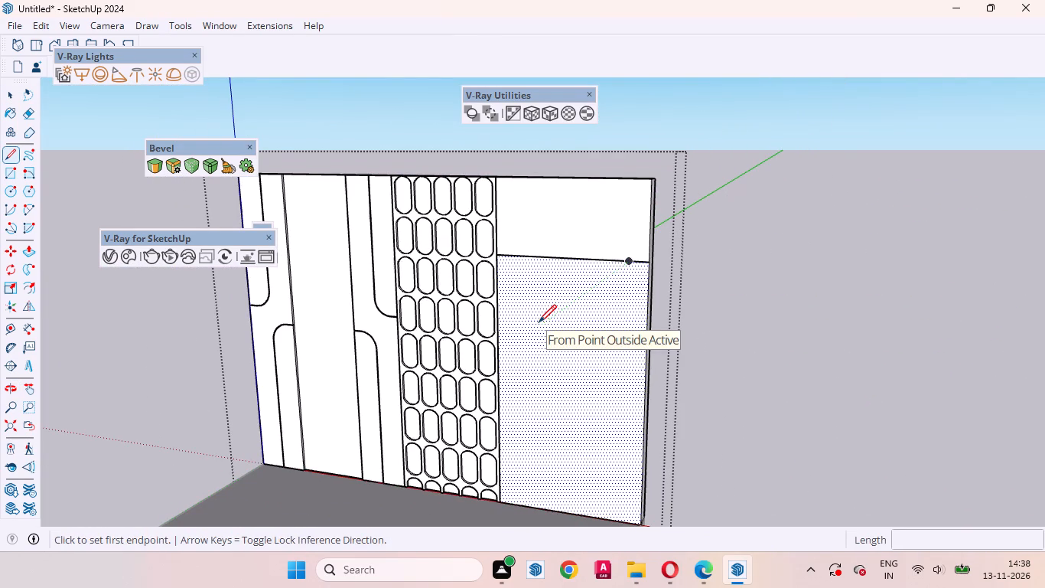
pyautogui.press('space')
pyautogui.write('t')
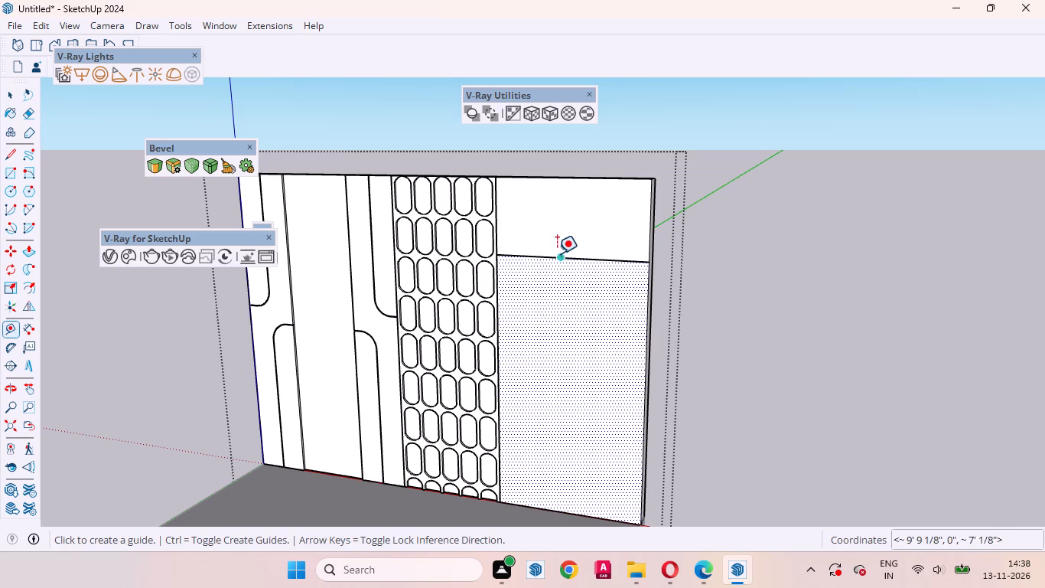
pyautogui.click(541, 259)
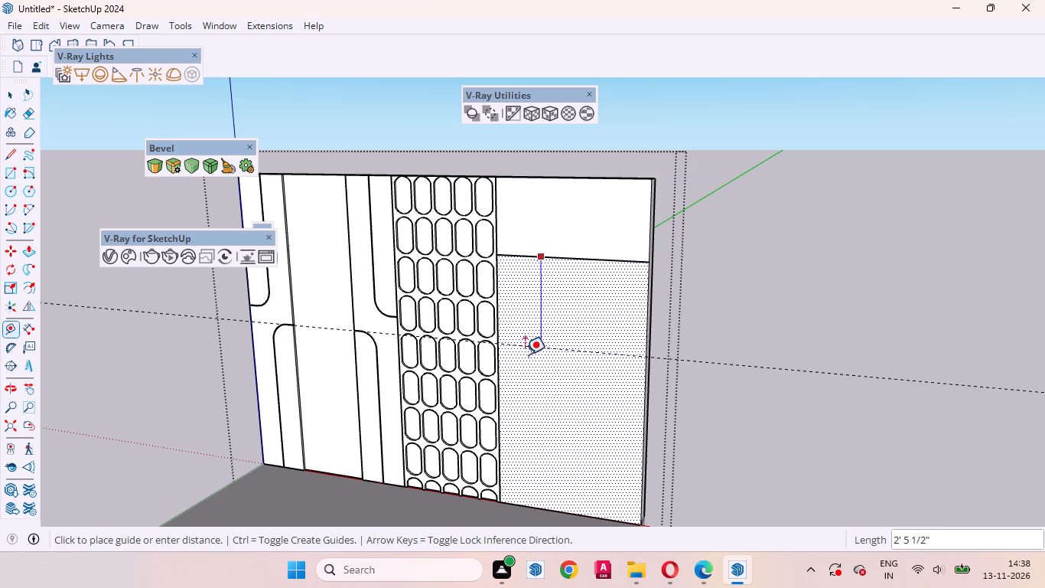
pyautogui.click(499, 387)
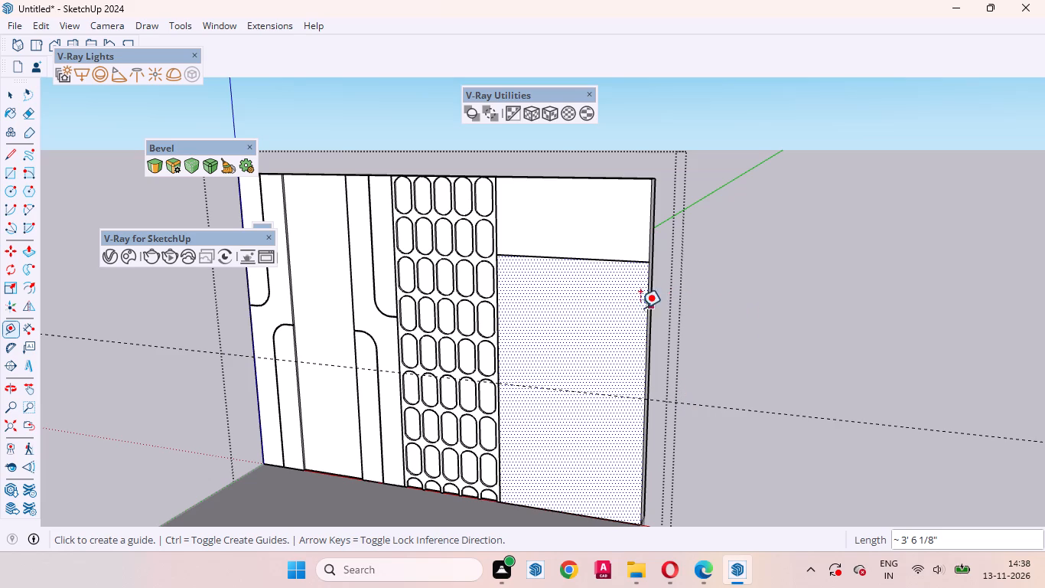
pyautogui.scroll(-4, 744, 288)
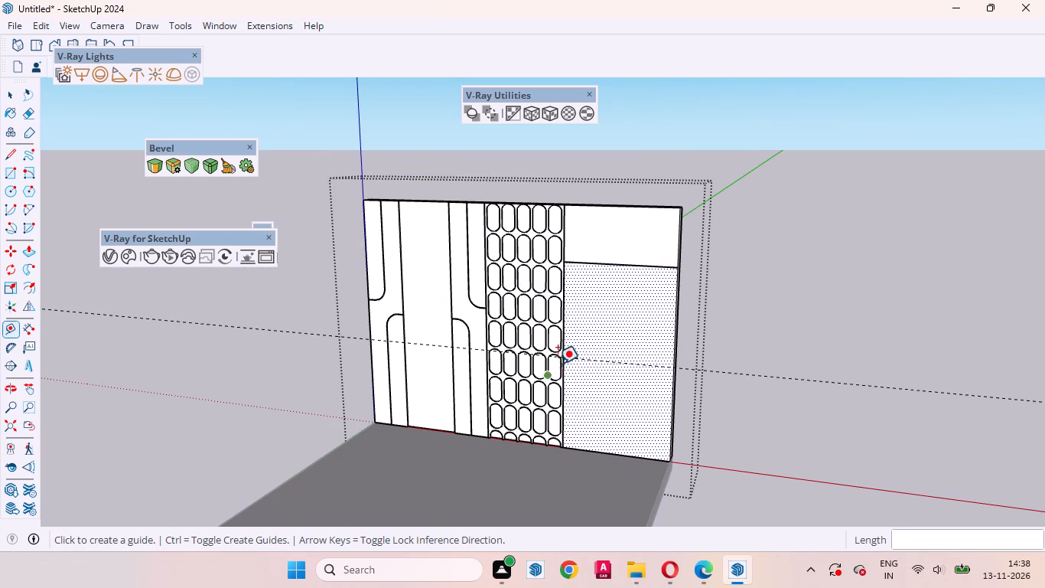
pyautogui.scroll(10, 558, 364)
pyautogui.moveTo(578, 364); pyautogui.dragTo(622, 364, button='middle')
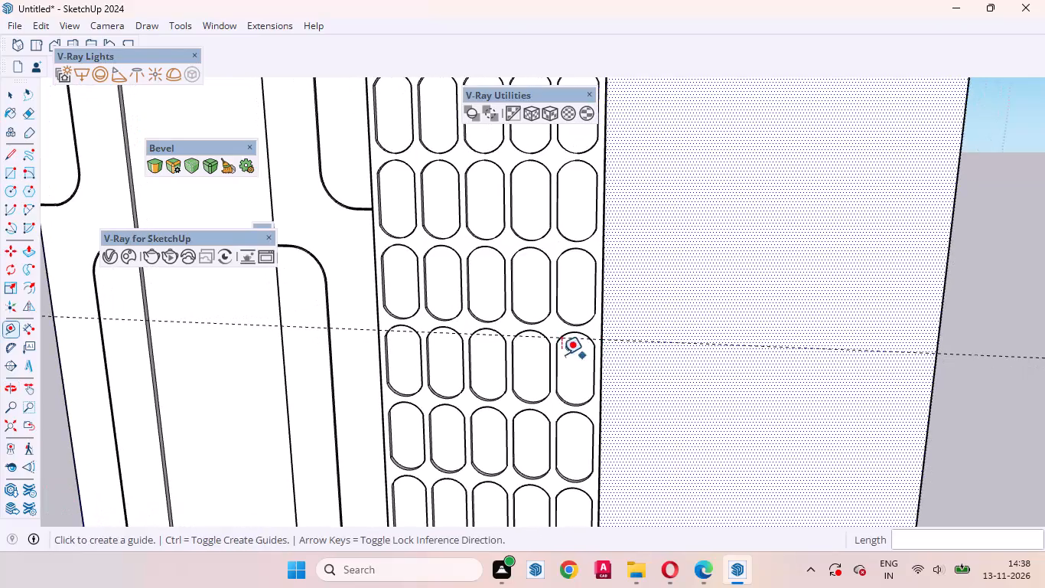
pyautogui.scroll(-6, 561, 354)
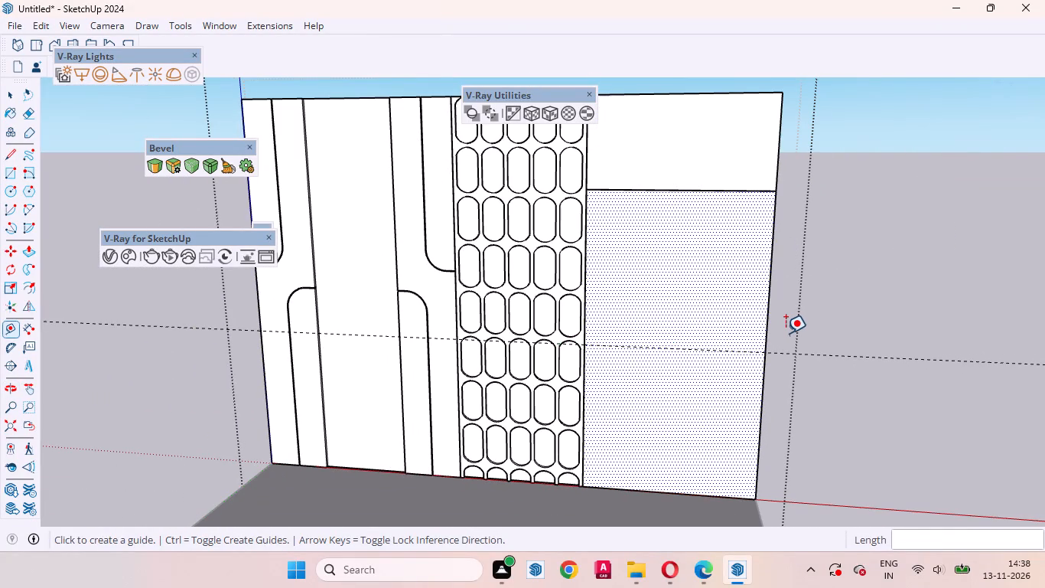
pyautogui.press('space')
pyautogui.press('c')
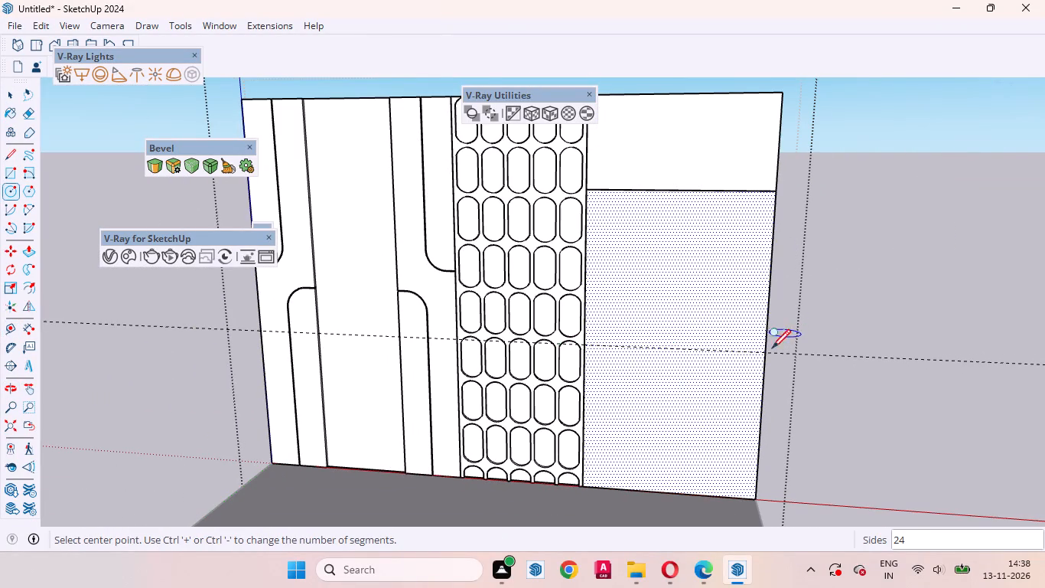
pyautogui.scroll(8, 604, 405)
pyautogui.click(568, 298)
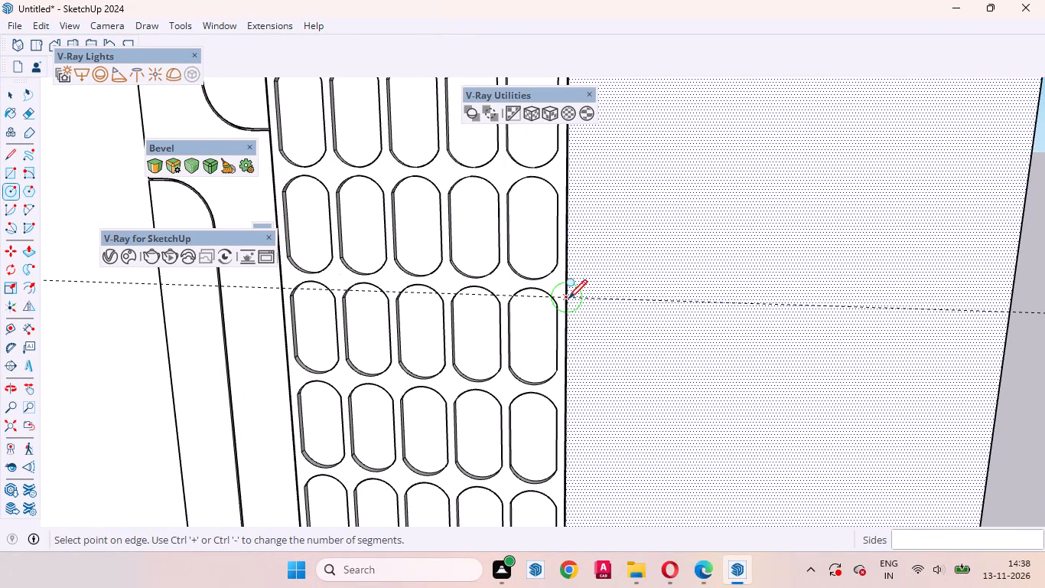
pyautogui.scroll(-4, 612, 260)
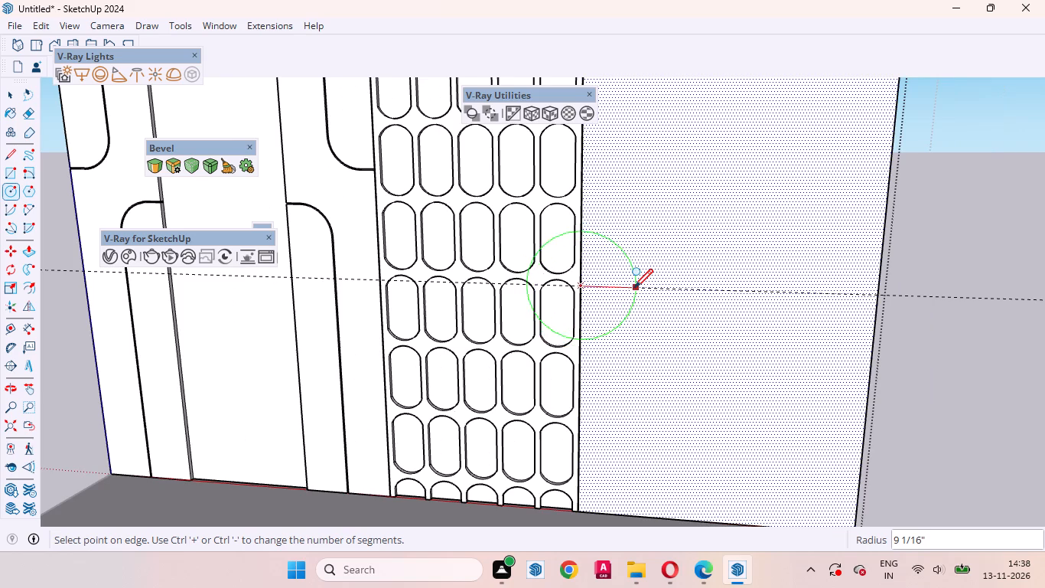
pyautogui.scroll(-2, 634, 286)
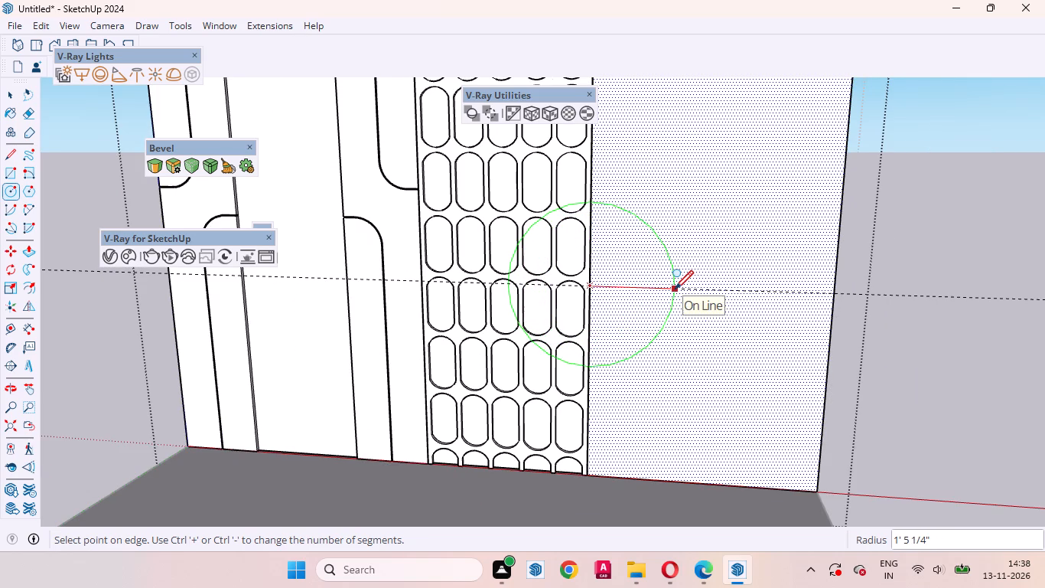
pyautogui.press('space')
# Draw a 100-sided circle of about 1' 7" radius, centred where the guide line crosses the edge between lattice and large plain panel.
pyautogui.write('c10')
pyautogui.press('0')
pyautogui.press('Return')
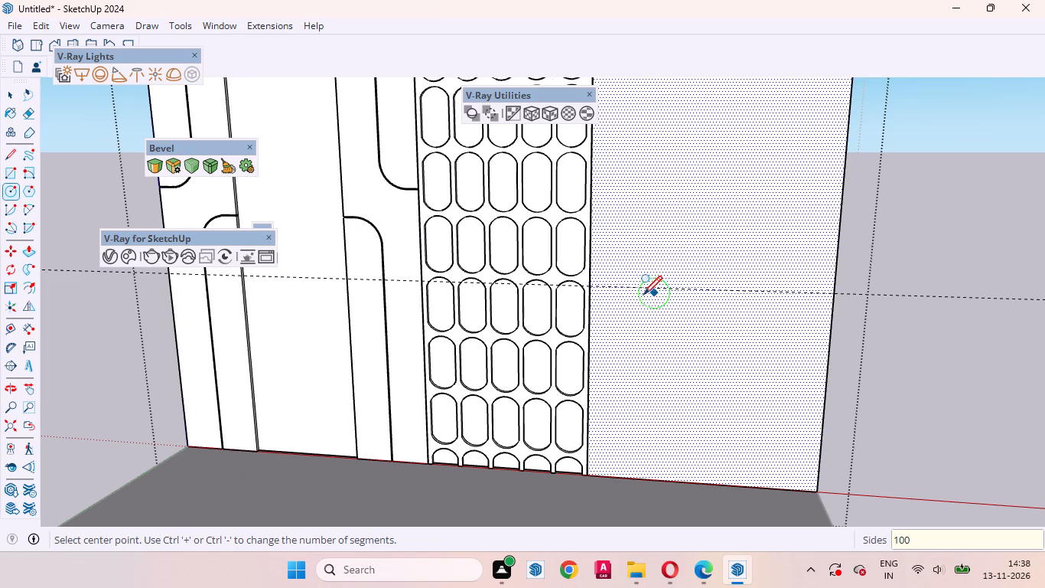
pyautogui.click(591, 284)
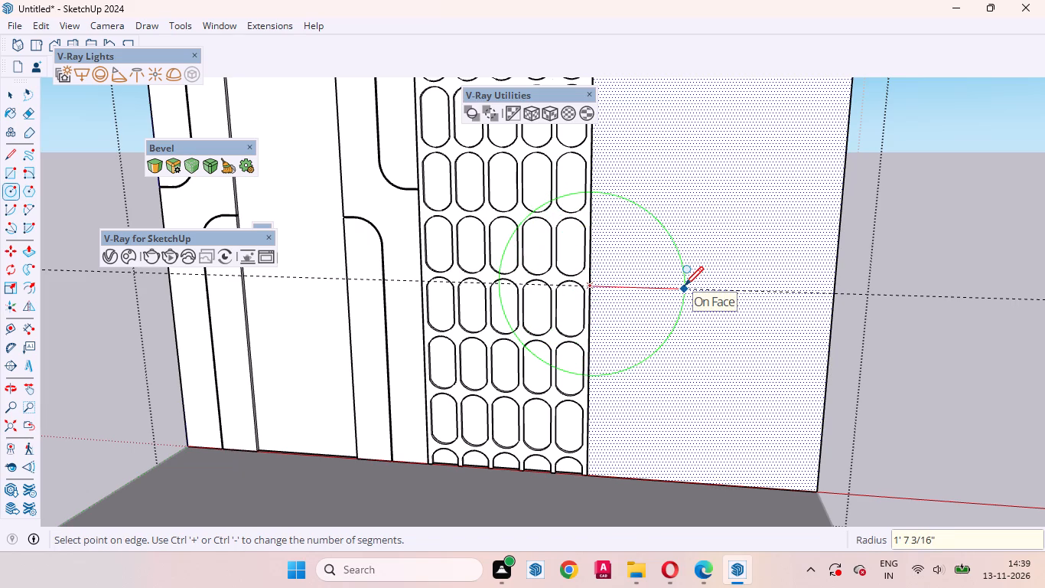
pyautogui.click(685, 284)
pyautogui.press('space')
# Erase the upper circle segments crossing the lattice opening nearest the plain panel and the solid strips on both sides of it.
pyautogui.scroll(3, 577, 210)
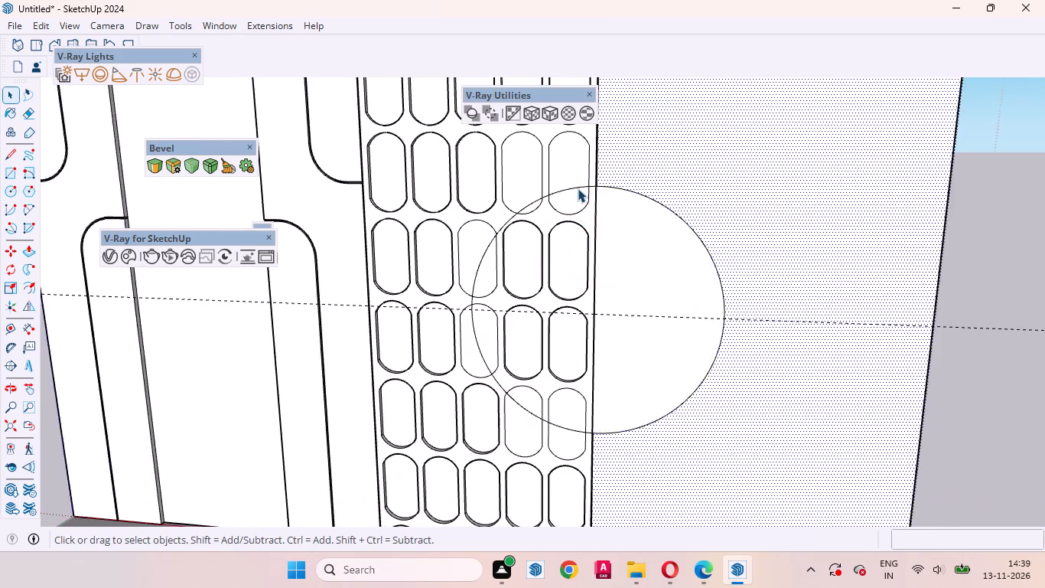
pyautogui.scroll(3, 578, 188)
pyautogui.click(578, 187)
pyautogui.rightClick(578, 187)
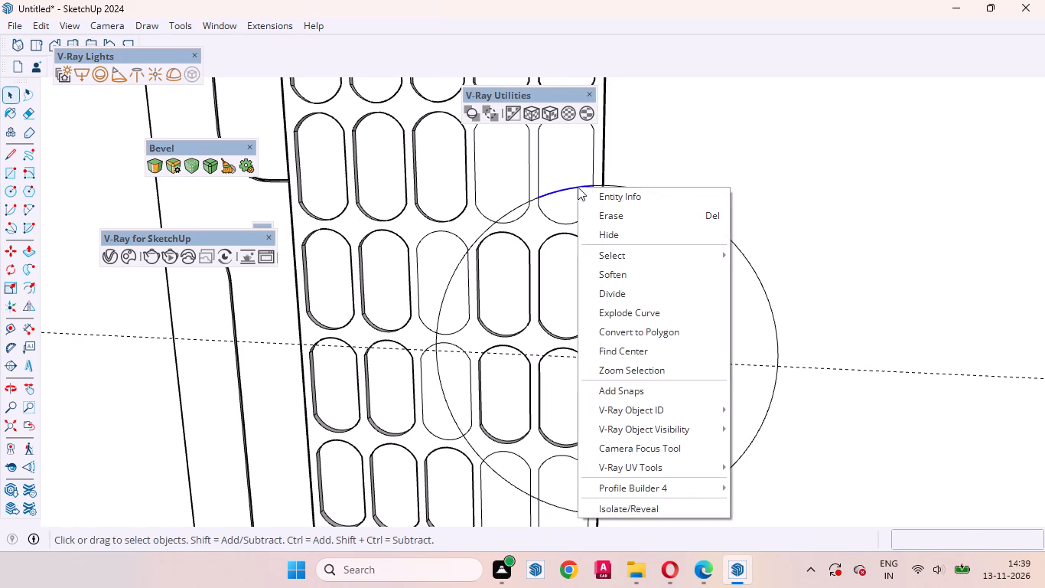
pyautogui.click(607, 213)
pyautogui.scroll(8, 601, 186)
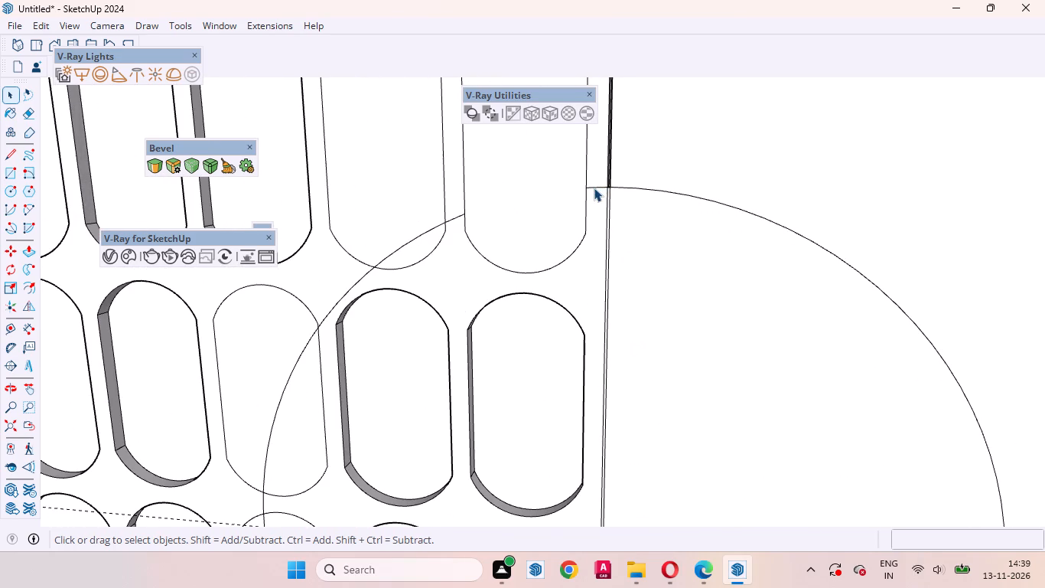
pyautogui.click(594, 188)
pyautogui.rightClick(594, 188)
pyautogui.click(618, 211)
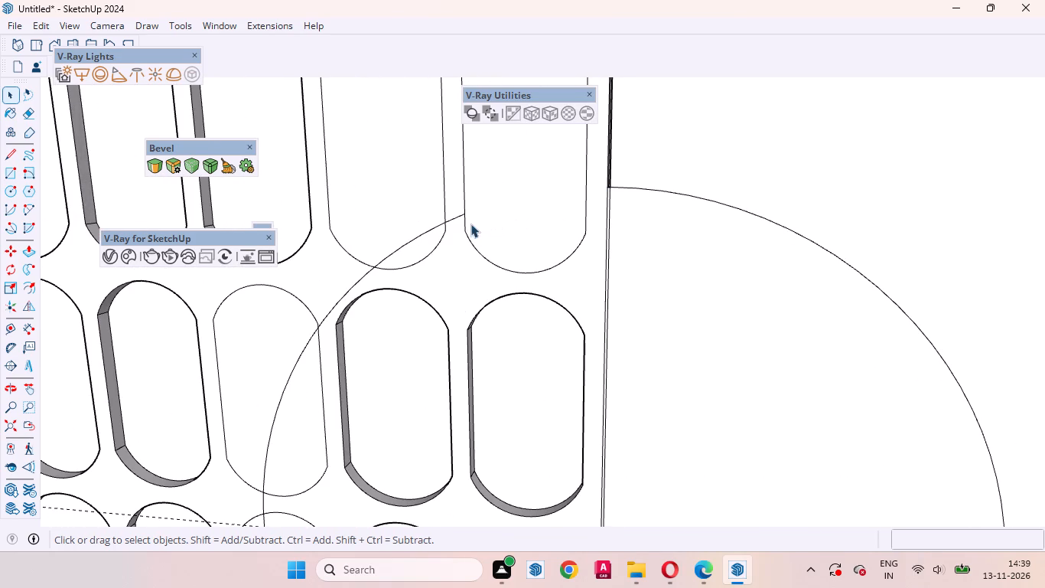
pyautogui.click(460, 216)
pyautogui.rightClick(460, 216)
pyautogui.click(486, 239)
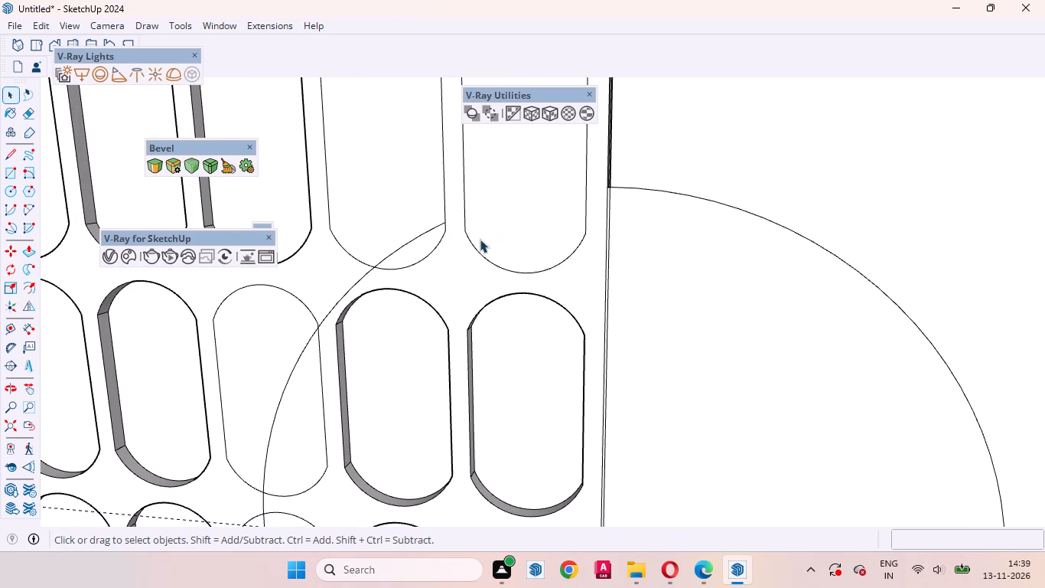
# Erase the upper circle segments crossing the fourth-column opening and the solid strip between it and the third-column opening.
pyautogui.click(420, 233)
pyautogui.rightClick(420, 233)
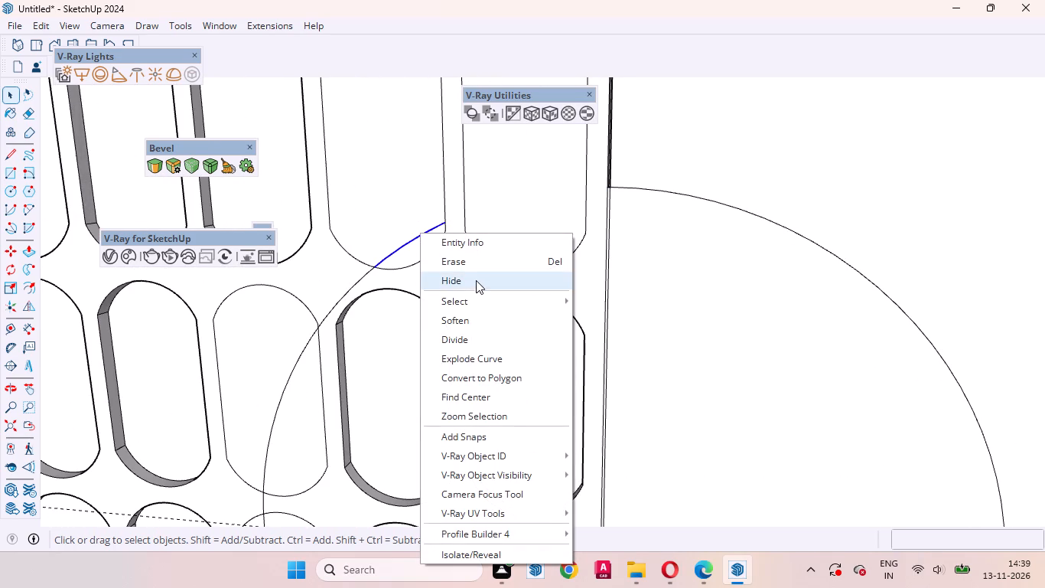
pyautogui.click(476, 261)
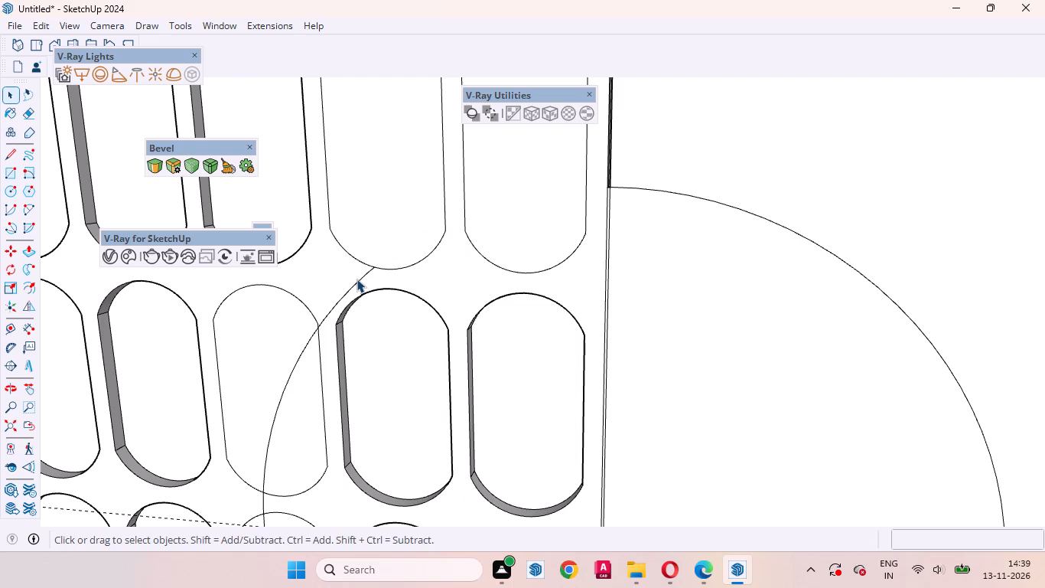
pyautogui.click(356, 279)
pyautogui.click(357, 279)
pyautogui.rightClick(357, 279)
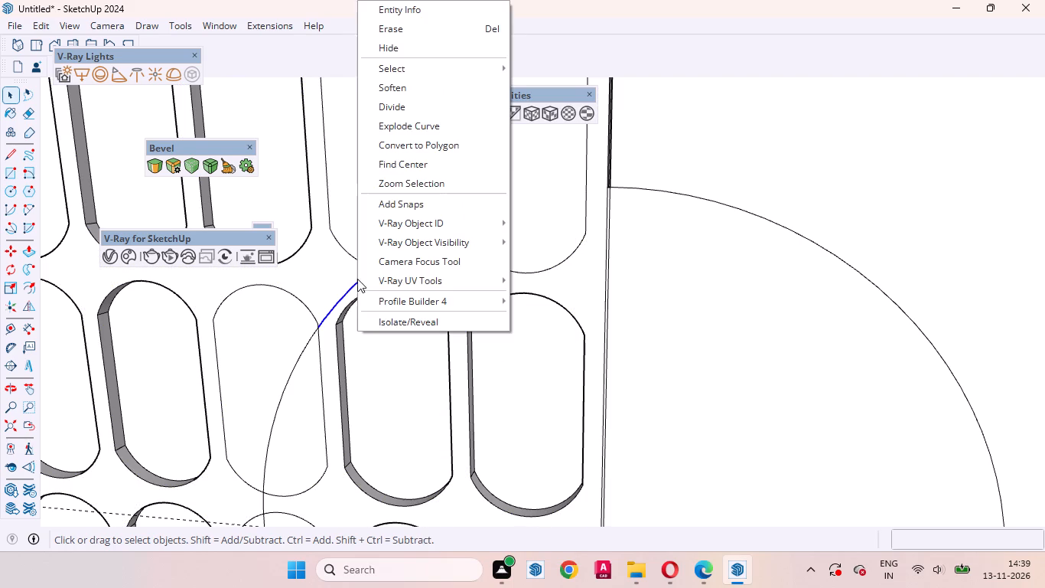
pyautogui.click(392, 28)
# Erase the lower circle segments crossing the strip beside the plain panel and the fifth-column opening next to it.
pyautogui.scroll(-6, 394, 168)
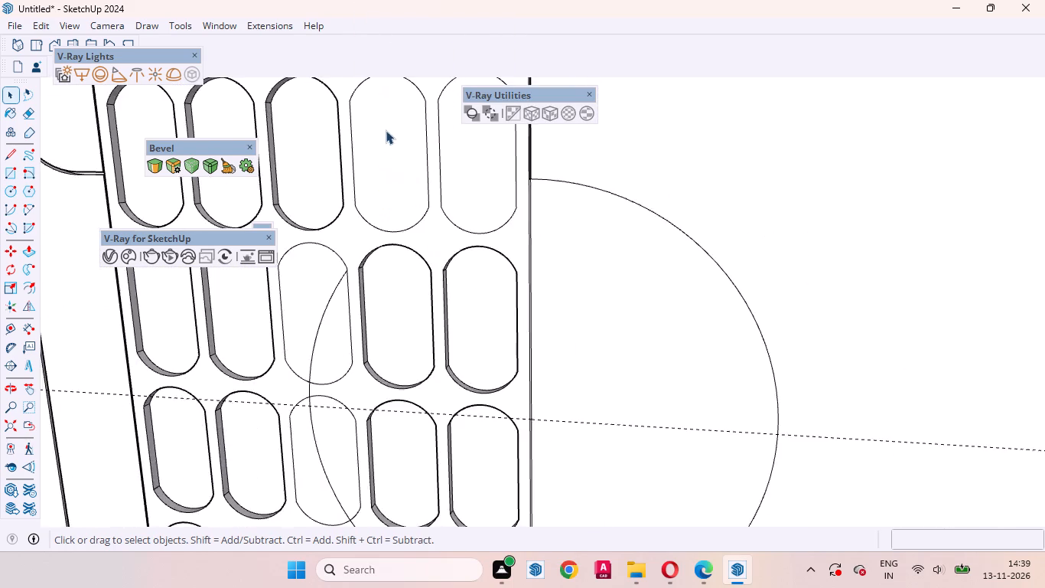
pyautogui.scroll(-7, 386, 130)
pyautogui.scroll(-1, 482, 181)
pyautogui.scroll(11, 454, 381)
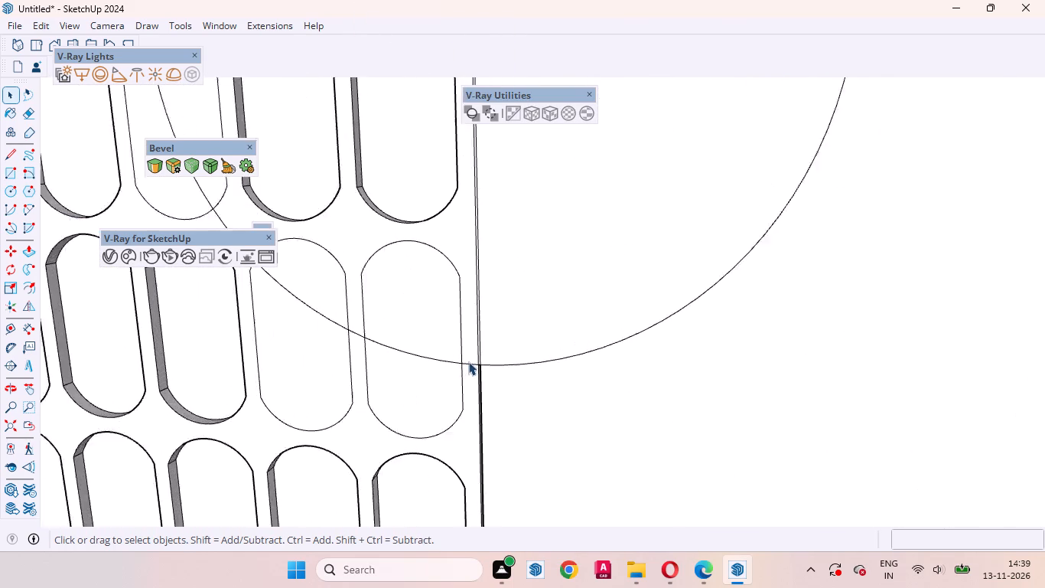
pyautogui.scroll(4, 468, 361)
pyautogui.click(470, 364)
pyautogui.rightClick(470, 364)
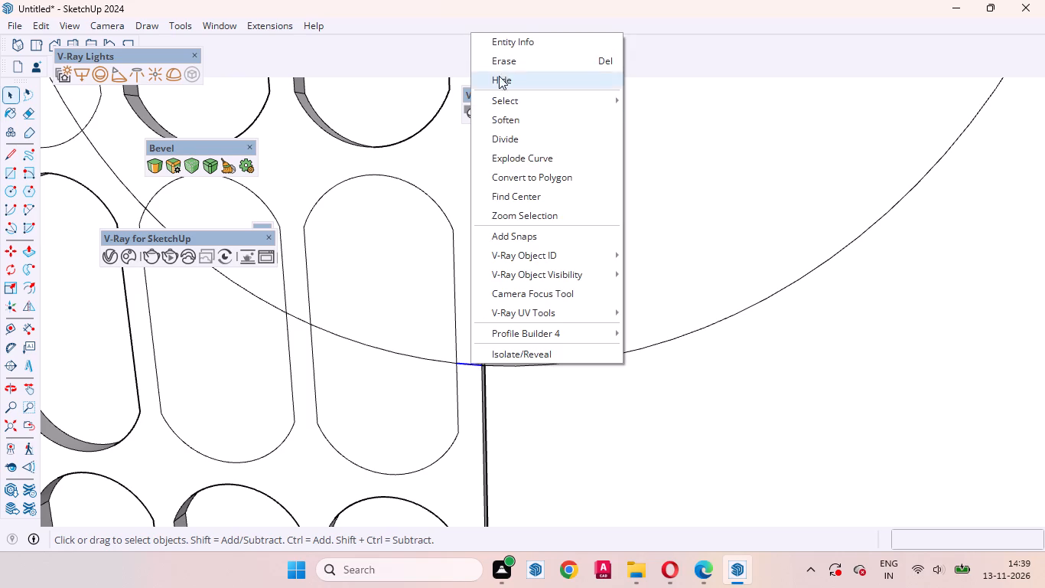
pyautogui.click(500, 65)
pyautogui.click(361, 345)
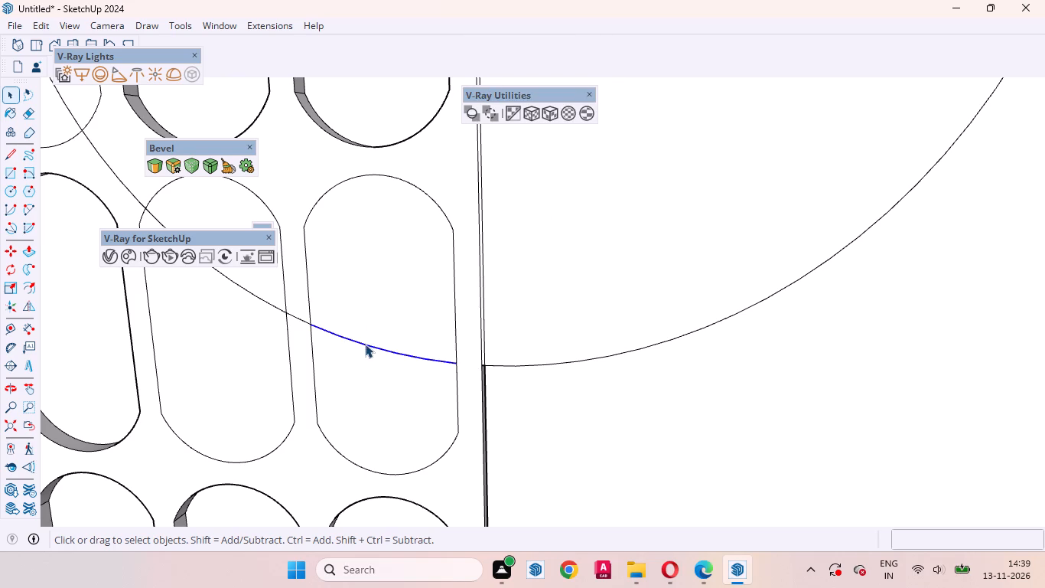
pyautogui.rightClick(365, 344)
pyautogui.click(403, 45)
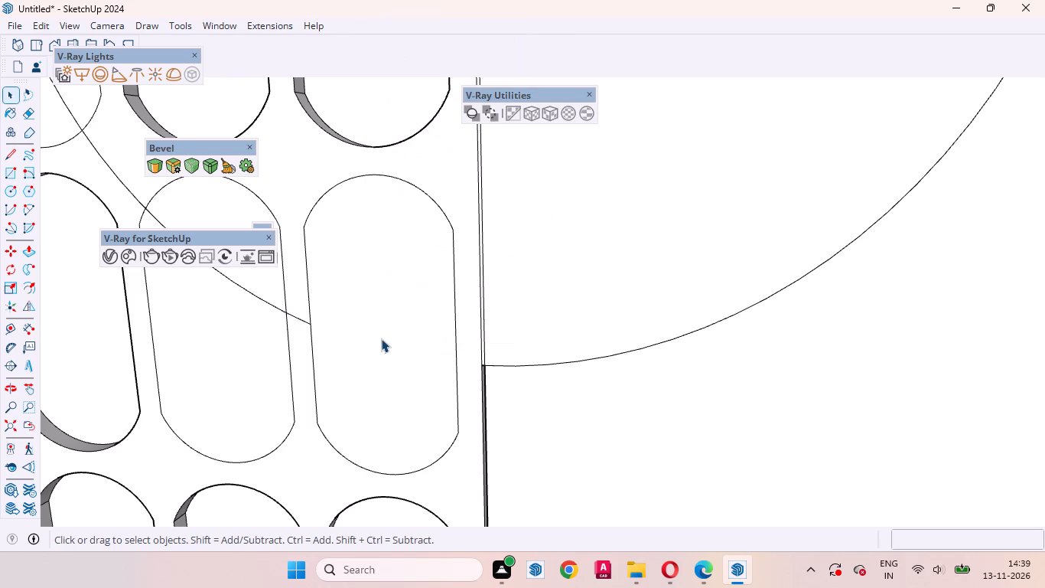
pyautogui.click(379, 338)
# Erase the lower circle segments crossing the fourth-column opening and the solid strips on both sides of it.
pyautogui.scroll(-6, 591, 297)
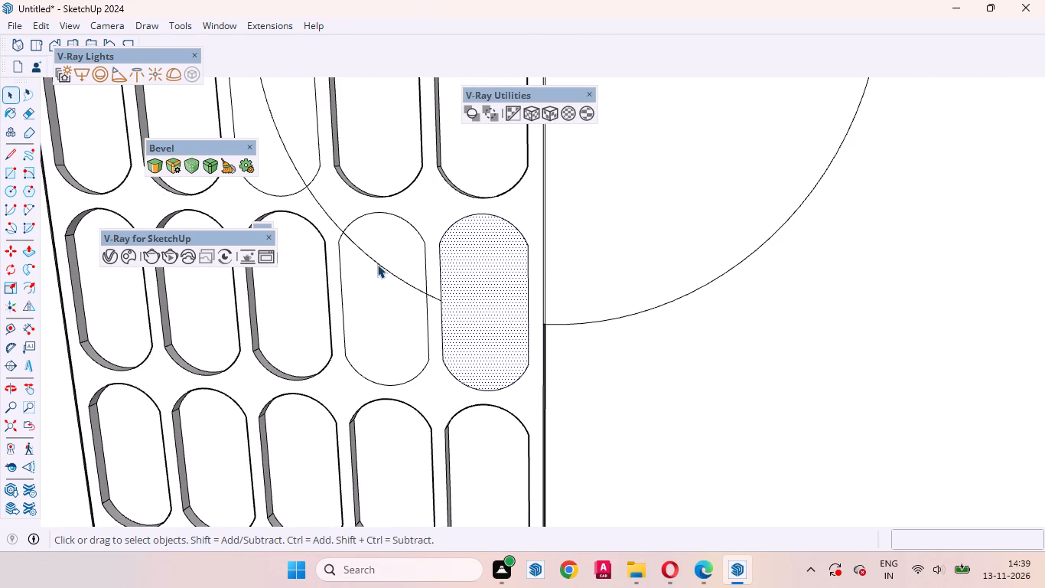
pyautogui.click(377, 264)
pyautogui.rightClick(377, 264)
pyautogui.click(431, 35)
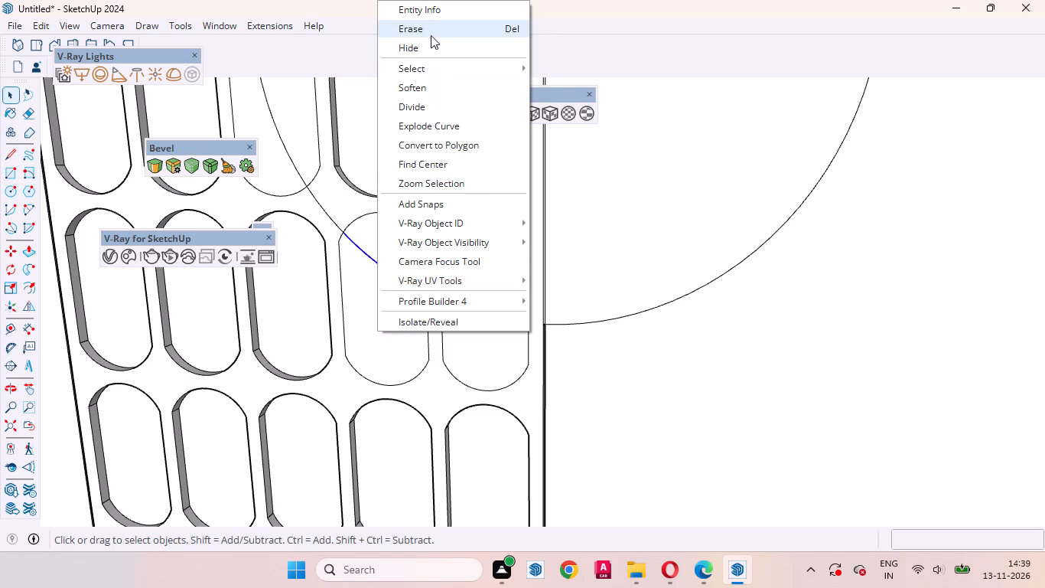
pyautogui.click(433, 298)
pyautogui.rightClick(433, 298)
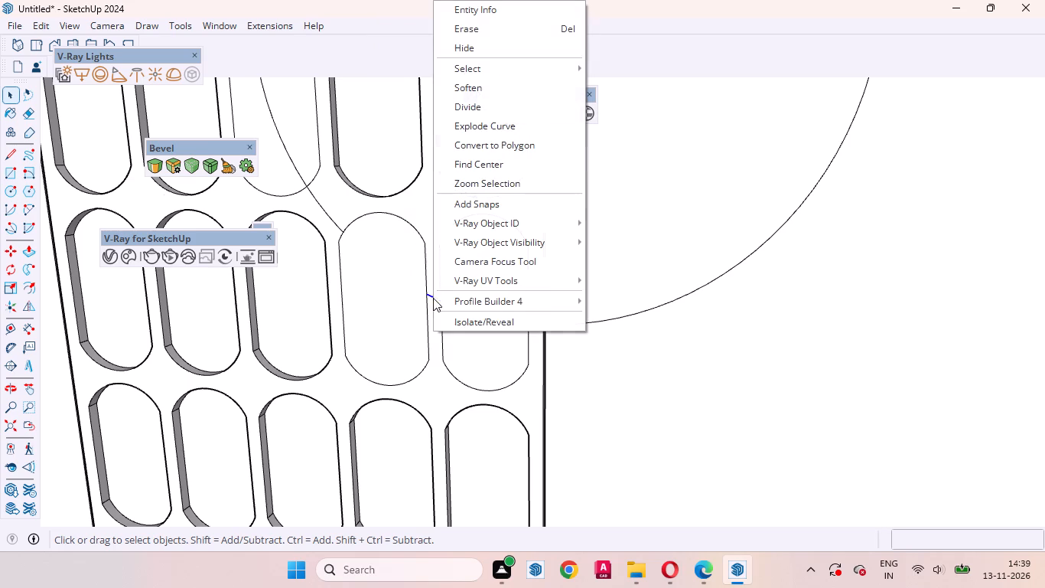
pyautogui.click(464, 27)
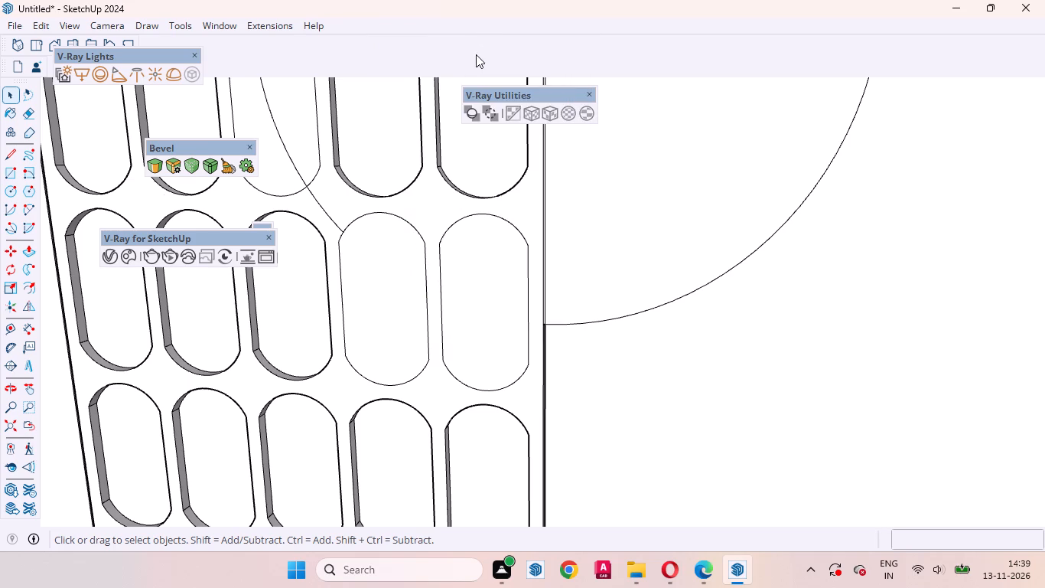
pyautogui.click(324, 214)
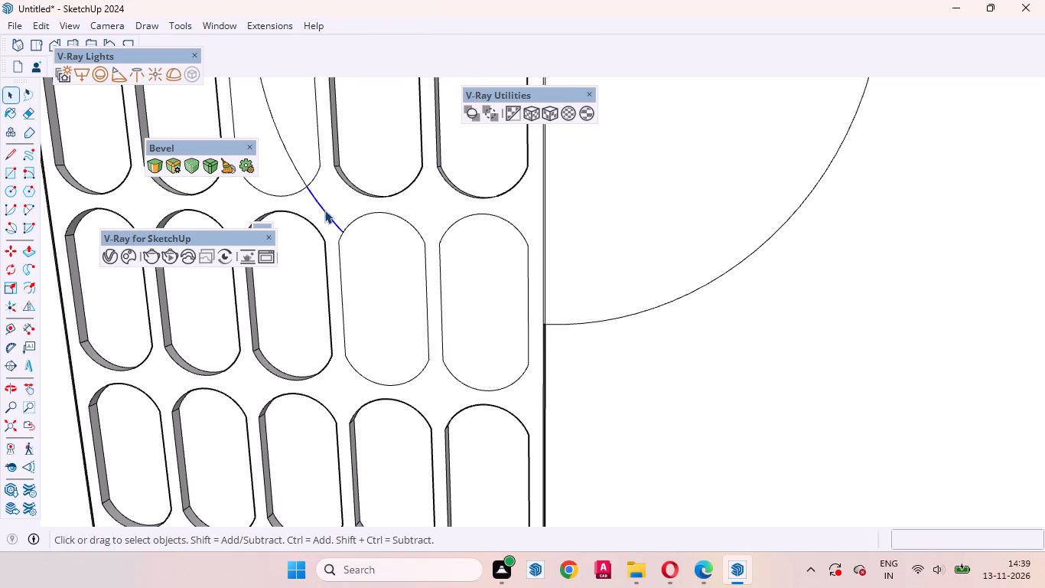
pyautogui.rightClick(324, 210)
pyautogui.click(347, 237)
# Erase the remaining circle segments across the two third-column openings and the gap between them, leaving only the plain panel's semicircle.
pyautogui.scroll(-8, 614, 369)
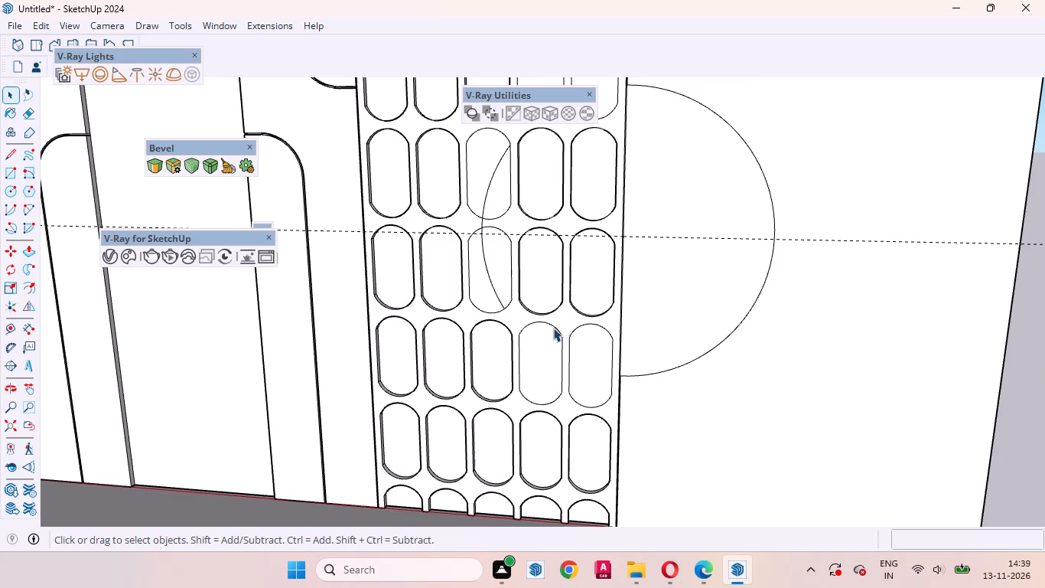
pyautogui.moveTo(435, 128); pyautogui.dragTo(577, 353)
pyautogui.click(483, 252)
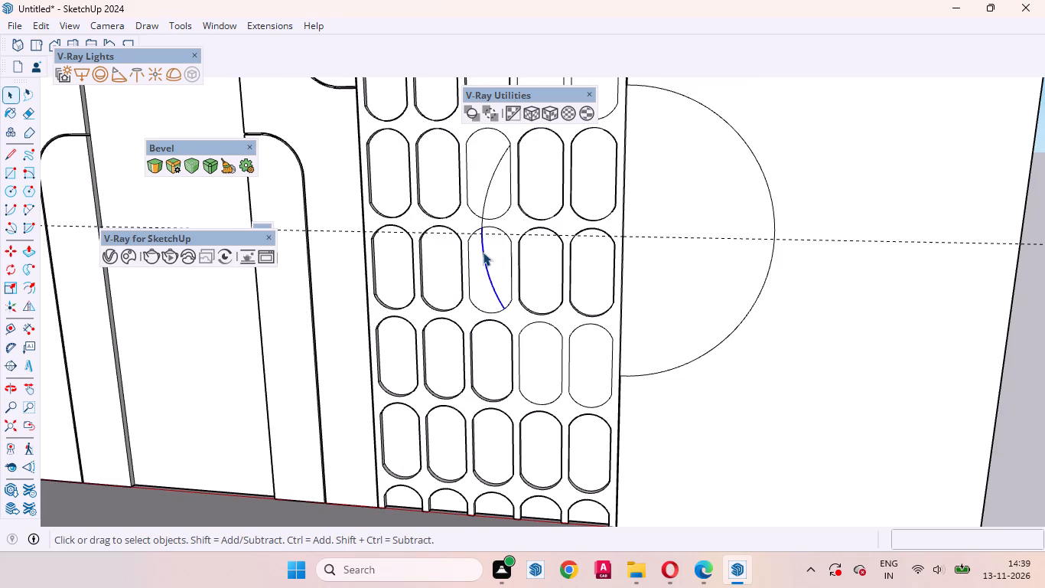
pyautogui.rightClick(483, 252)
pyautogui.click(521, 283)
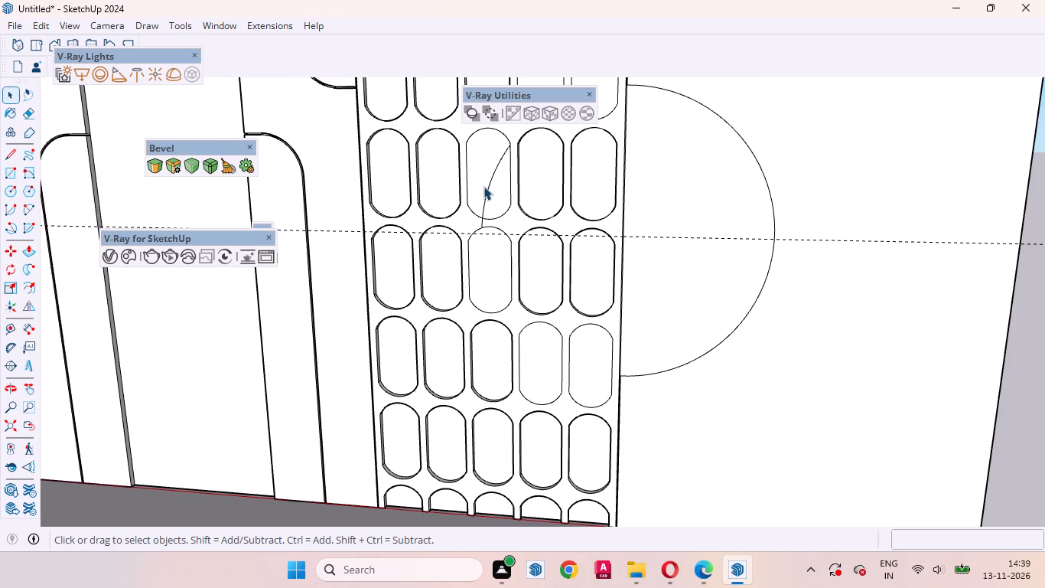
pyautogui.click(489, 180)
pyautogui.rightClick(489, 180)
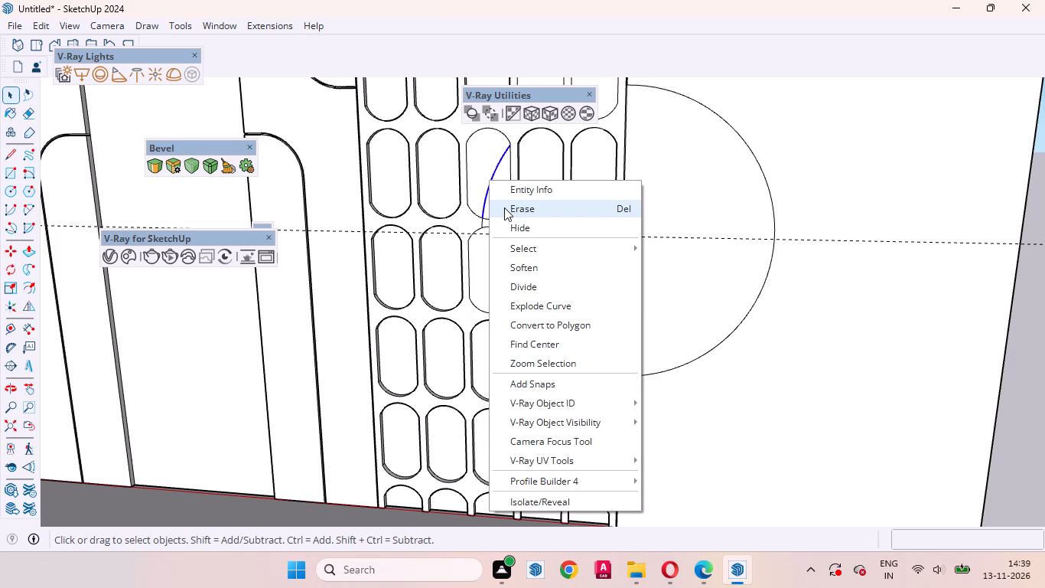
pyautogui.click(504, 207)
pyautogui.click(481, 222)
pyautogui.rightClick(481, 222)
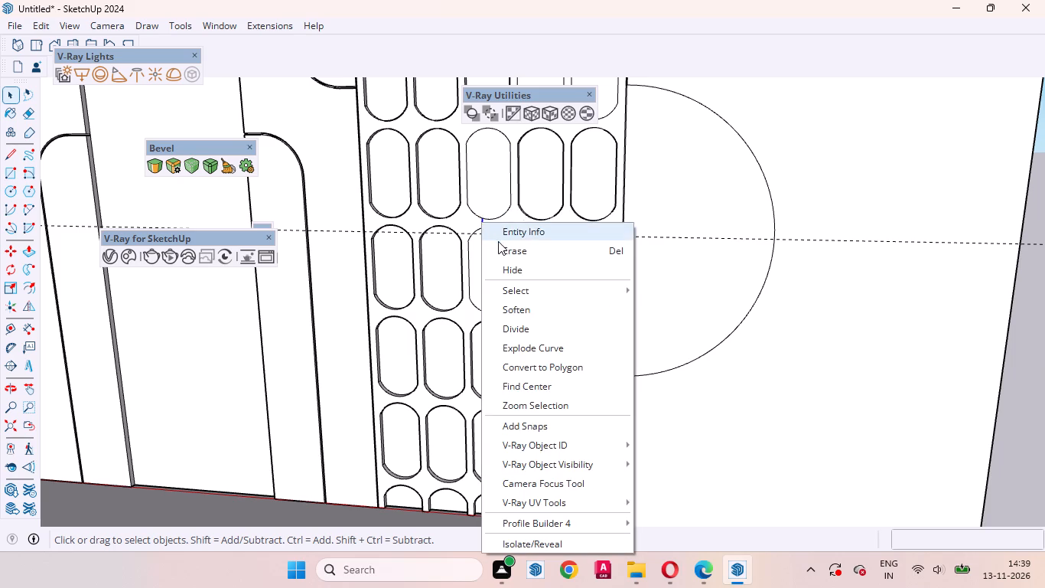
pyautogui.click(498, 241)
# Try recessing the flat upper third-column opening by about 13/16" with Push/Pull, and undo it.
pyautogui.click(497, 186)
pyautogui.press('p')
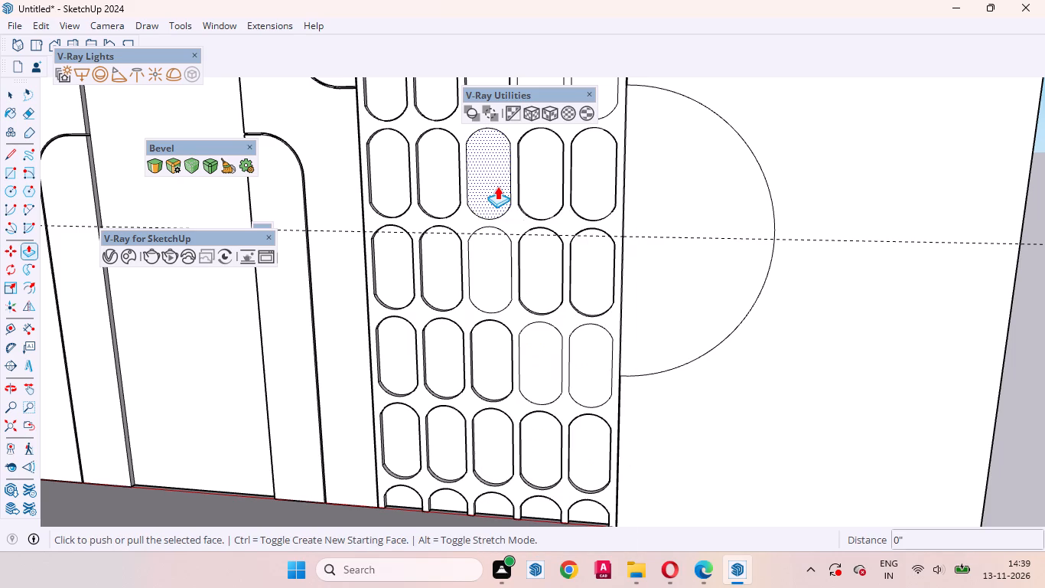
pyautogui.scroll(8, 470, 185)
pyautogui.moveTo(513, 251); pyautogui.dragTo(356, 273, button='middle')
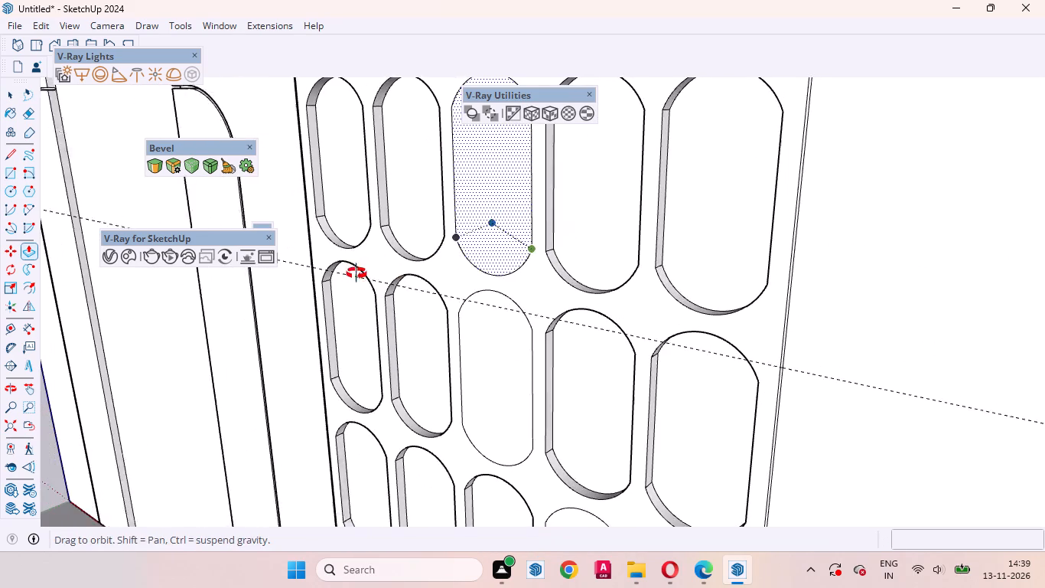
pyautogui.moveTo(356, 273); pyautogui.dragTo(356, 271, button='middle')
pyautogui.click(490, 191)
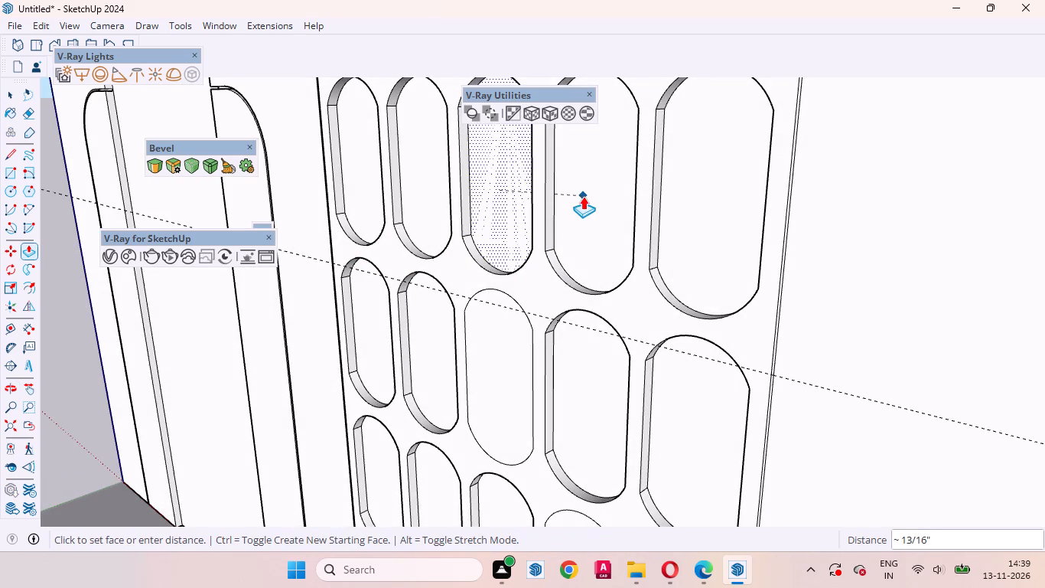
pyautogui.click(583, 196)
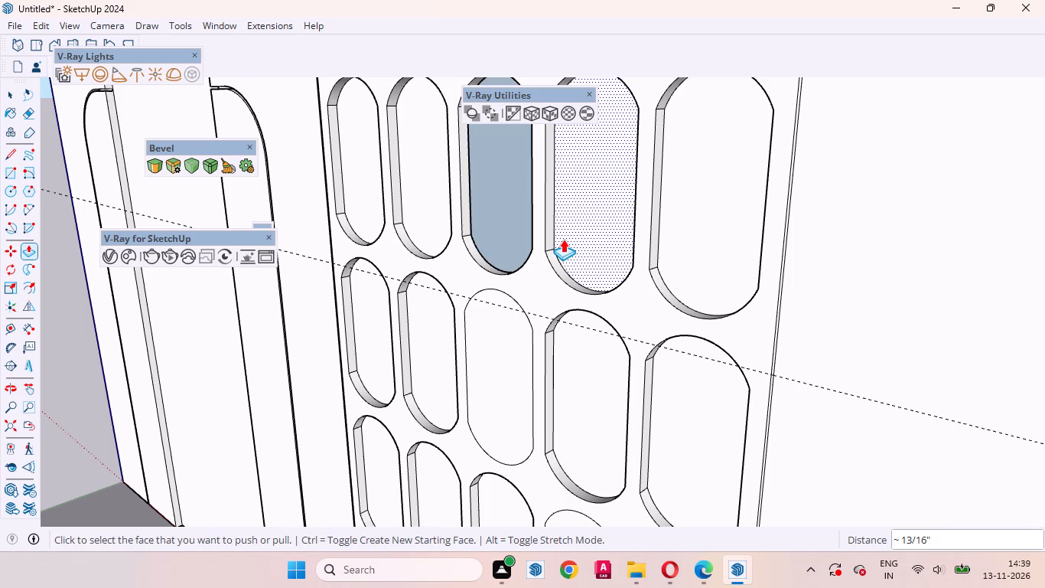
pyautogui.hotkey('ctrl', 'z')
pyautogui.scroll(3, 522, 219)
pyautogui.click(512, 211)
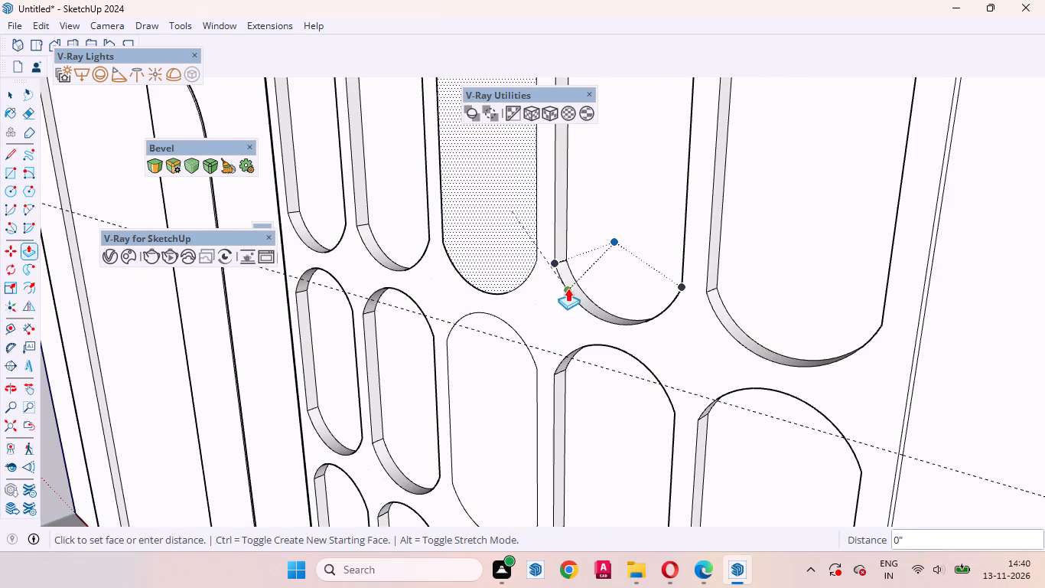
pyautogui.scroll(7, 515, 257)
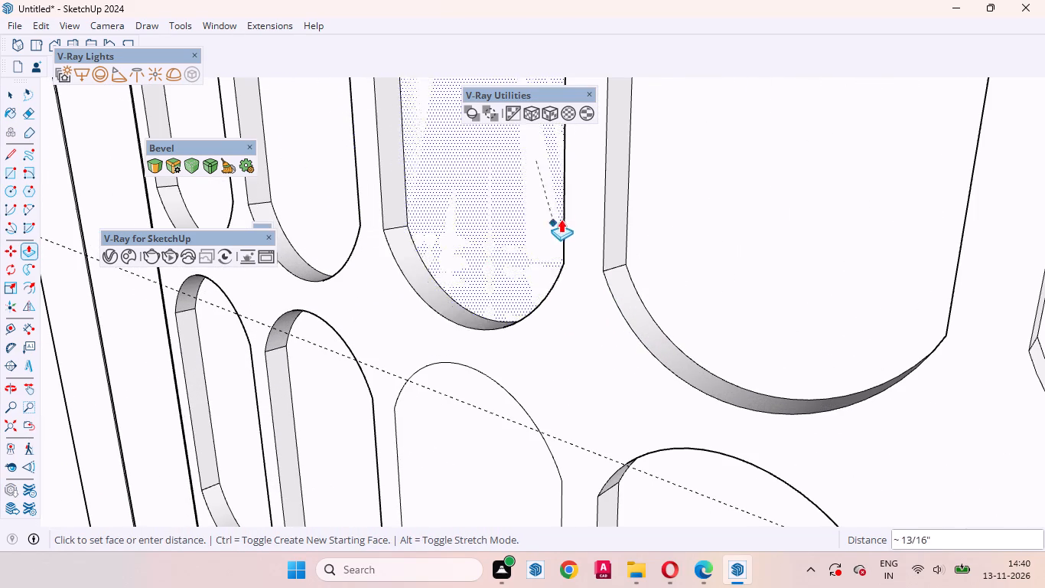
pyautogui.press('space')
# Recess the two flat third-column openings and the flat fourth- and fifth-column openings in the row below by 1 1/8".
pyautogui.scroll(-7, 549, 215)
pyautogui.click(519, 377)
pyautogui.press('p')
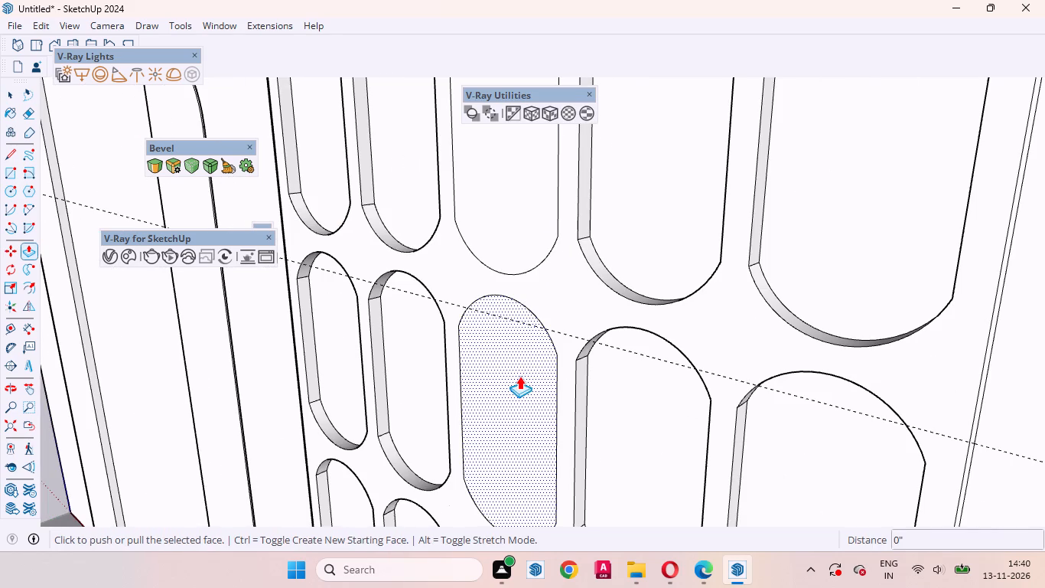
pyautogui.click(519, 376)
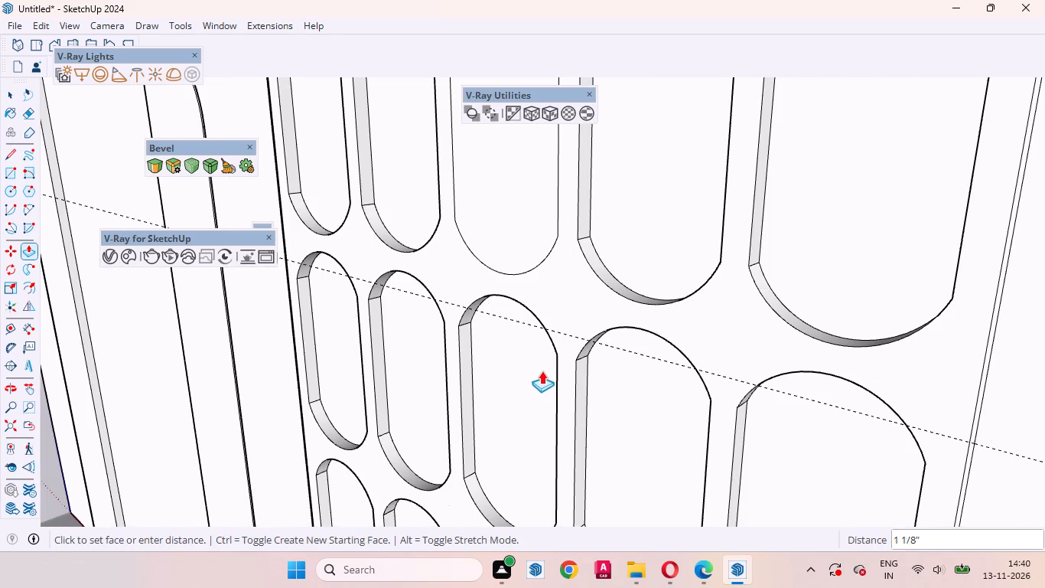
pyautogui.click(542, 371)
pyautogui.press('space')
pyautogui.click(515, 220)
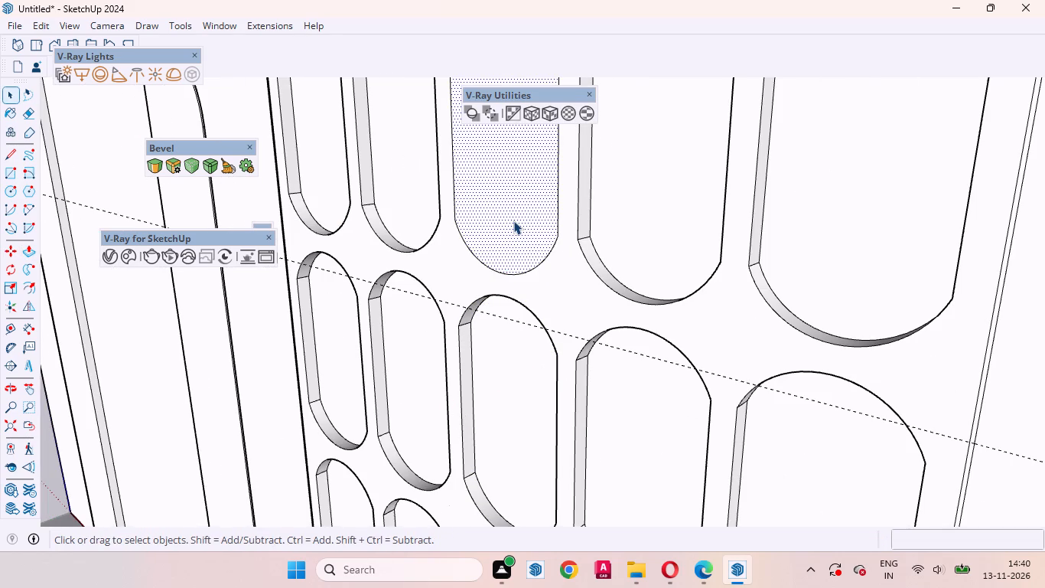
pyautogui.press('p')
pyautogui.doubleClick(513, 220)
pyautogui.scroll(-9, 589, 199)
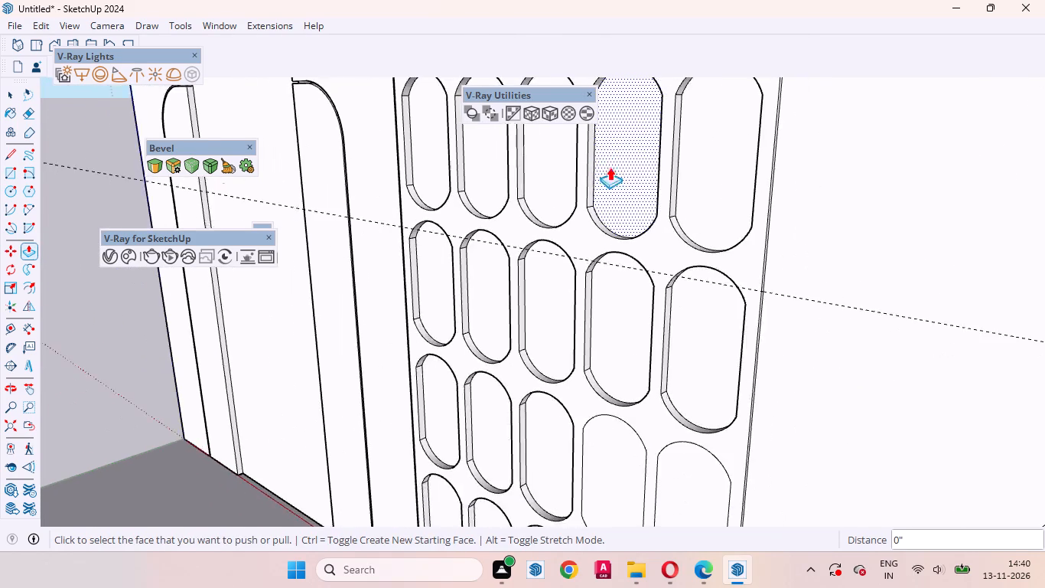
pyautogui.doubleClick(617, 413)
pyautogui.doubleClick(673, 431)
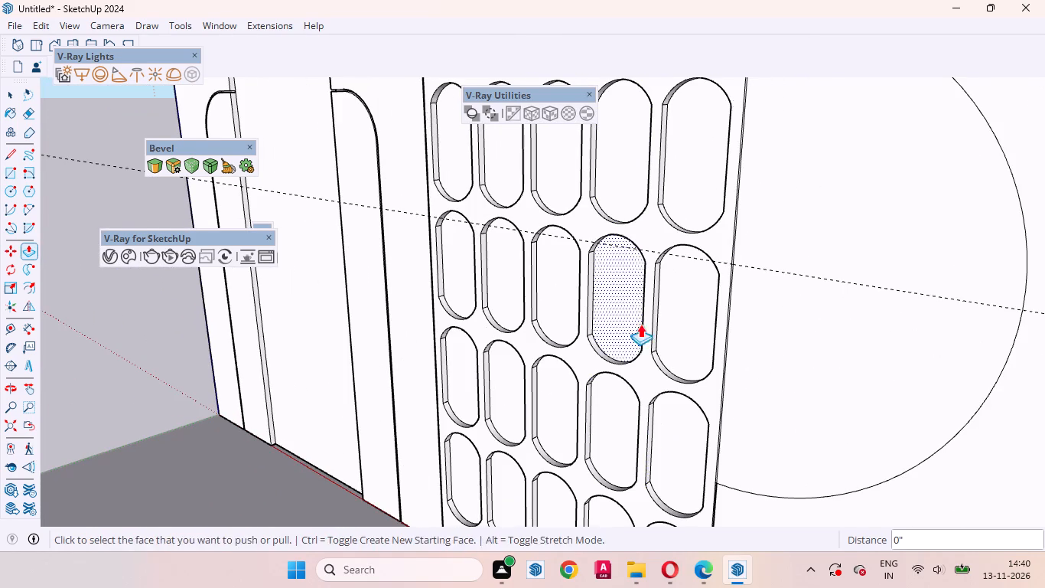
pyautogui.press('space')
# Offset the plain panel's semicircle outward by about 11 5/8".
pyautogui.scroll(-12, 564, 316)
pyautogui.moveTo(568, 354); pyautogui.dragTo(733, 256, button='middle')
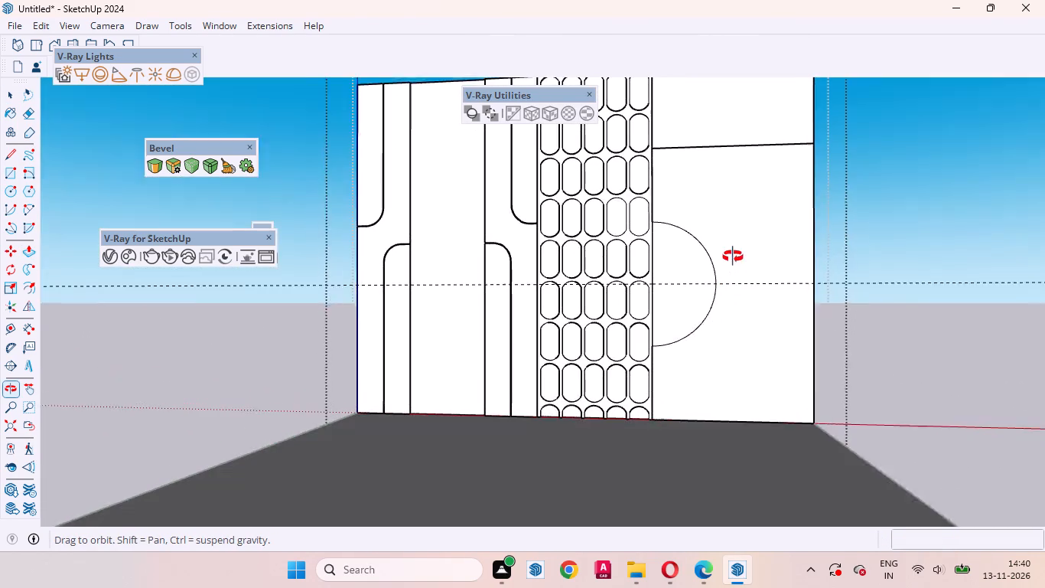
pyautogui.moveTo(733, 256); pyautogui.dragTo(734, 256, button='middle')
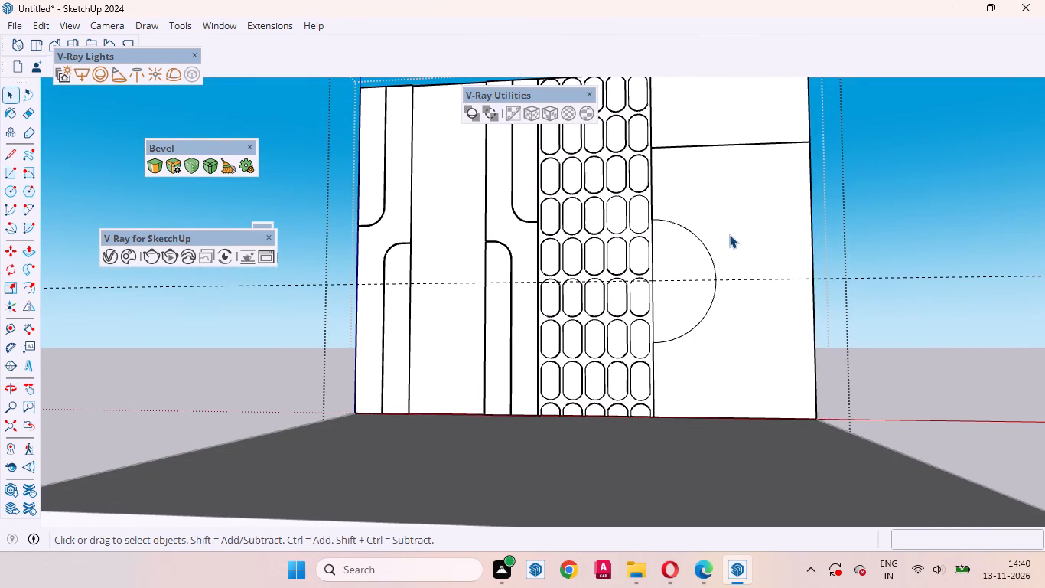
pyautogui.click(680, 252)
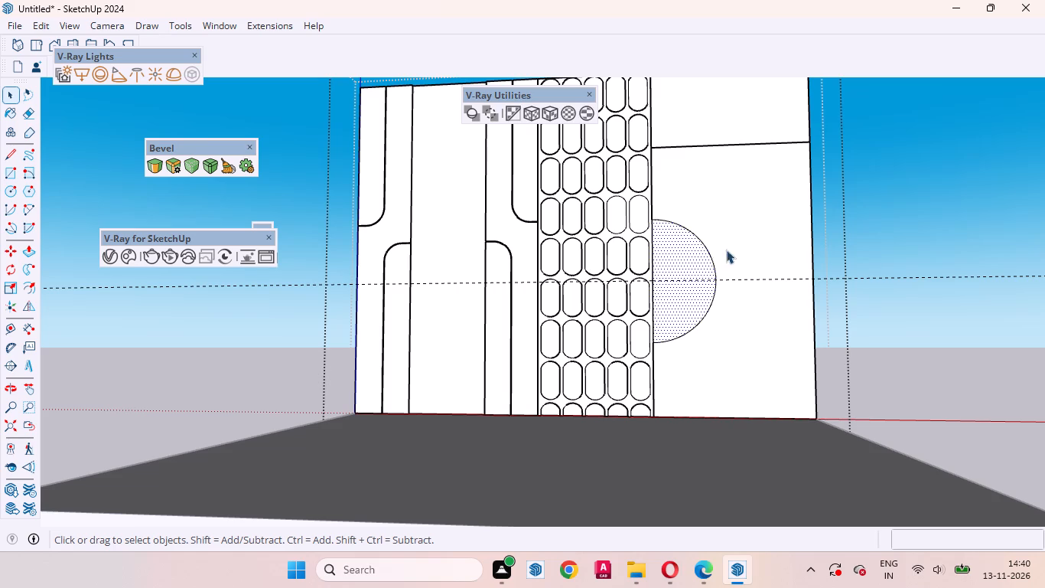
pyautogui.moveTo(737, 260); pyautogui.dragTo(708, 363, button='middle')
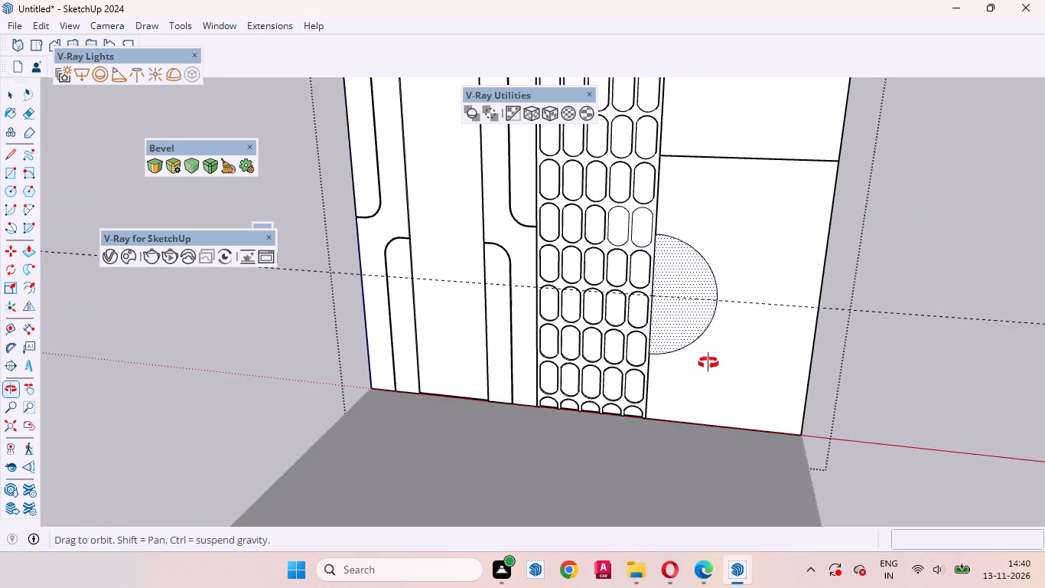
pyautogui.moveTo(708, 363); pyautogui.dragTo(750, 384, button='middle')
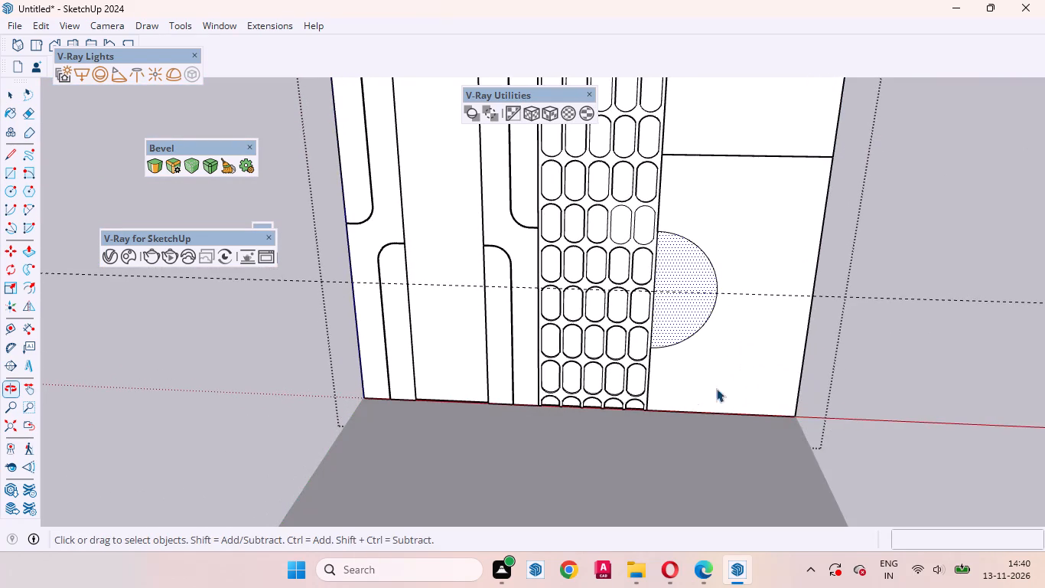
pyautogui.scroll(-7, 591, 387)
pyautogui.scroll(3, 660, 332)
pyautogui.moveTo(673, 335); pyautogui.dragTo(562, 200, button='middle')
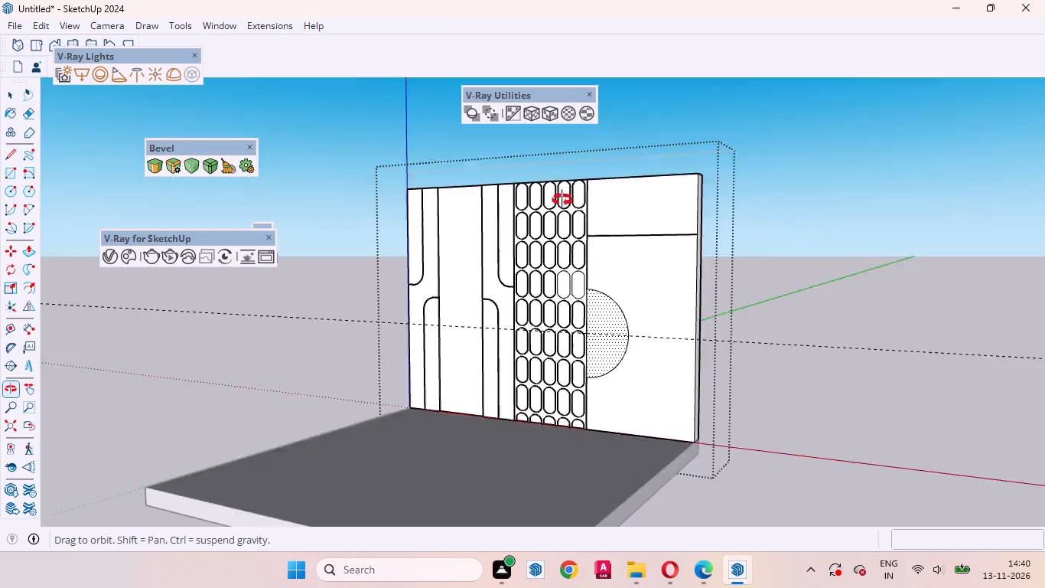
pyautogui.moveTo(562, 200); pyautogui.dragTo(642, 313, button='middle')
pyautogui.scroll(4, 640, 315)
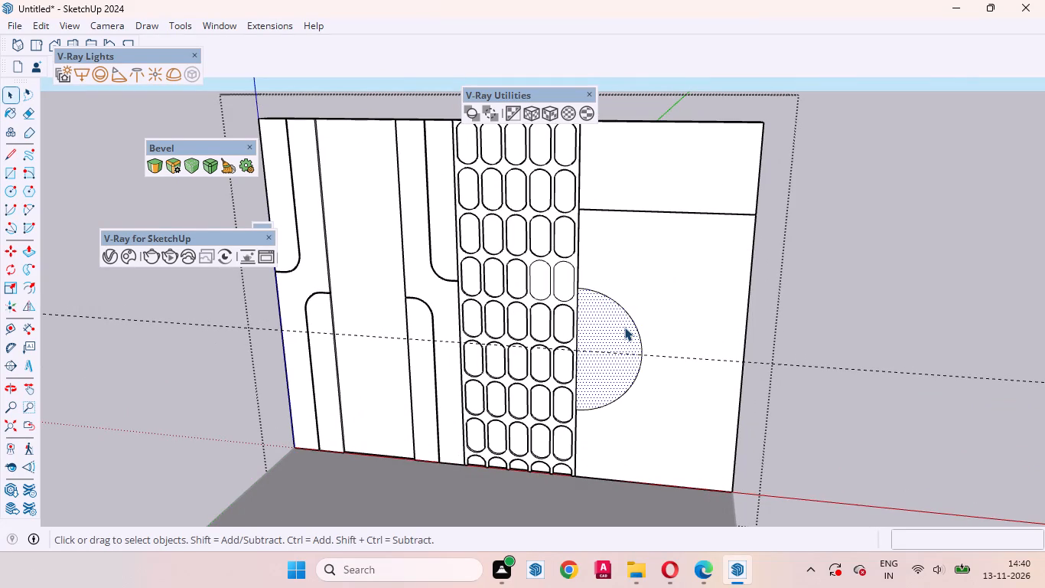
pyautogui.press('f')
pyautogui.click(610, 332)
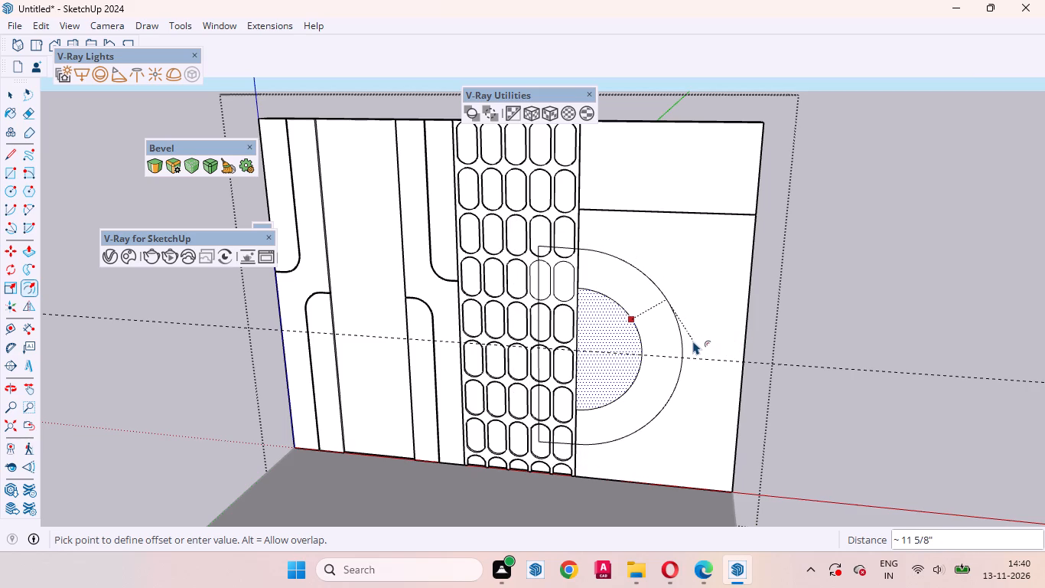
pyautogui.click(693, 341)
pyautogui.press('space')
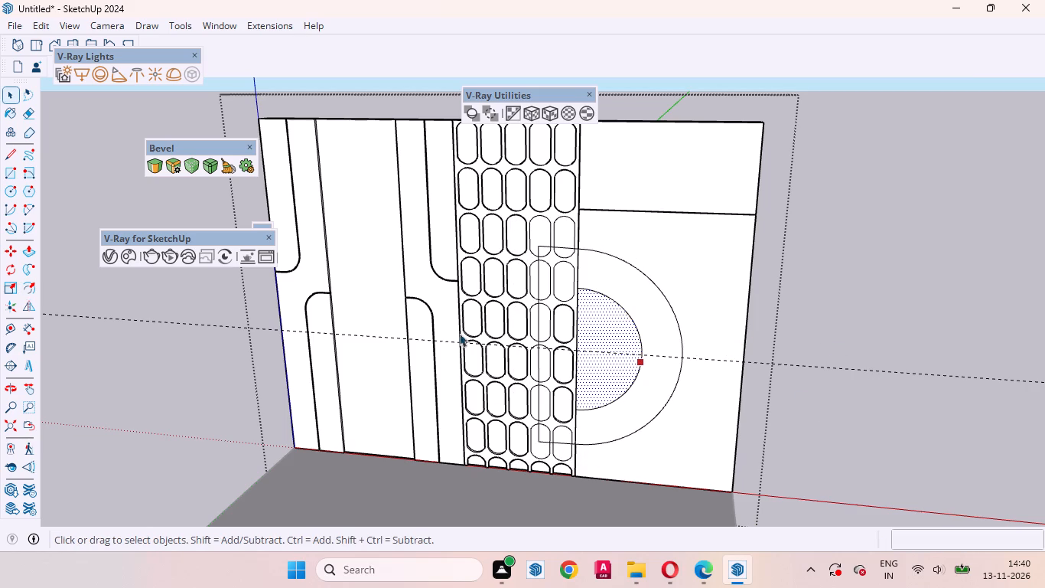
# Erase the upper offset-outline segments crossing the lattice's solid strip and the thin edge beside the plain panel.
pyautogui.scroll(3, 477, 293)
pyautogui.scroll(4, 552, 250)
pyautogui.scroll(3, 646, 387)
pyautogui.scroll(4, 662, 224)
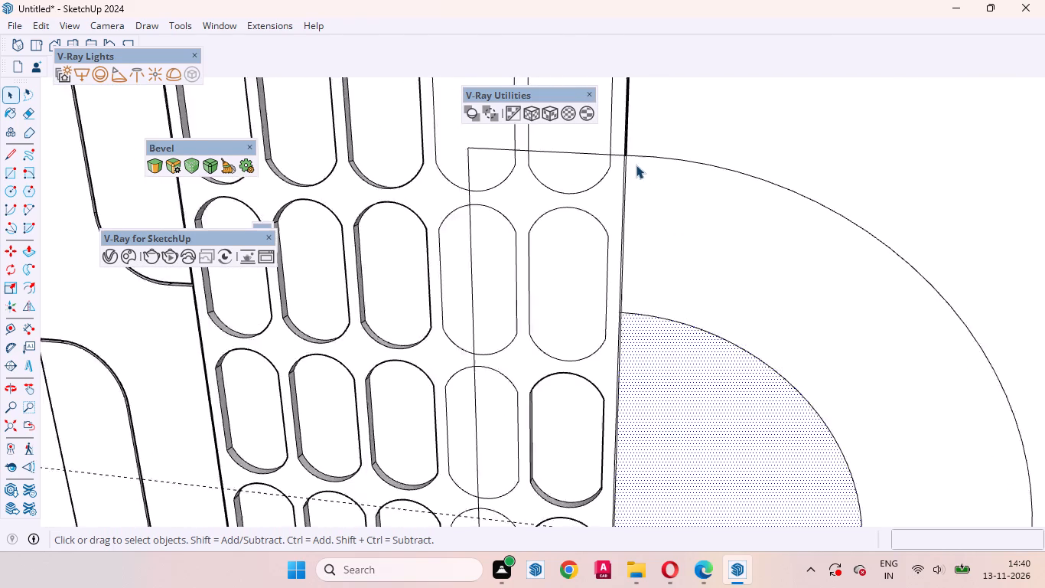
pyautogui.scroll(4, 636, 165)
pyautogui.click(612, 150)
pyautogui.rightClick(612, 150)
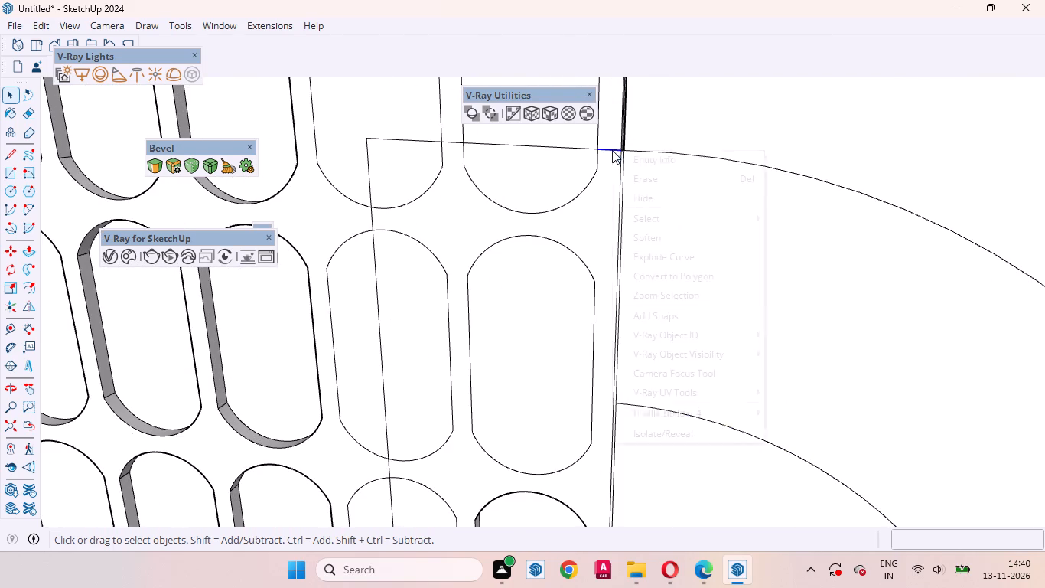
pyautogui.click(636, 178)
pyautogui.scroll(7, 624, 157)
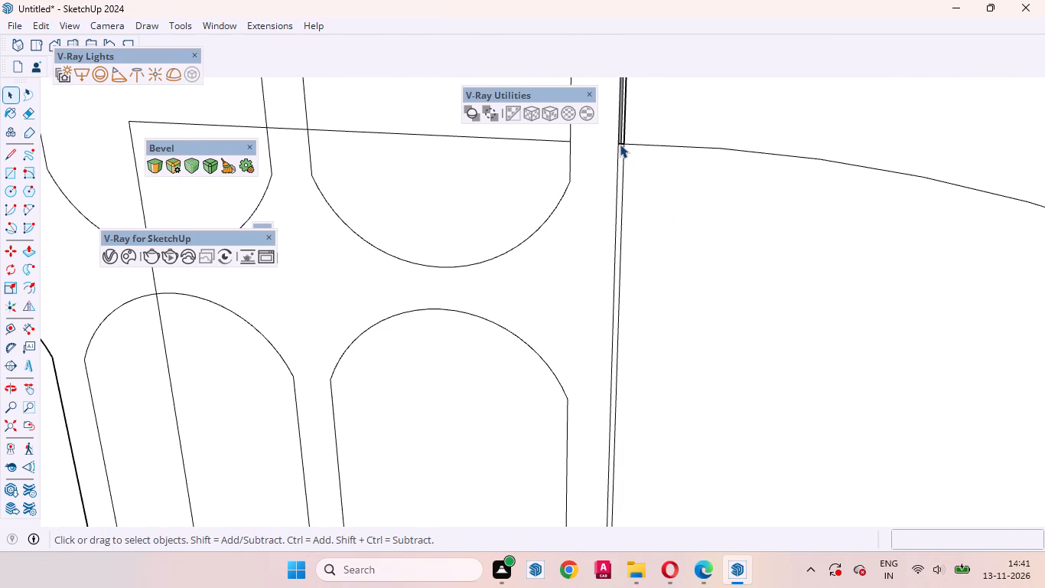
pyautogui.click(620, 144)
pyautogui.rightClick(620, 144)
pyautogui.click(653, 168)
# Erase the short segment at the inner semicircle's upper end crossing the thin edge between panel and lattice.
pyautogui.scroll(-3, 623, 147)
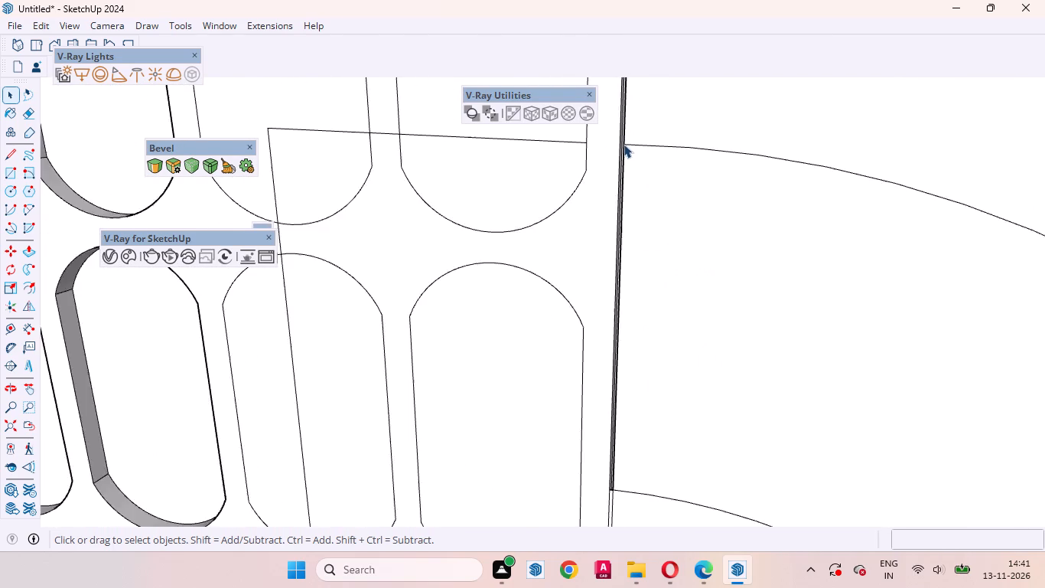
pyautogui.scroll(-9, 623, 144)
pyautogui.scroll(13, 644, 387)
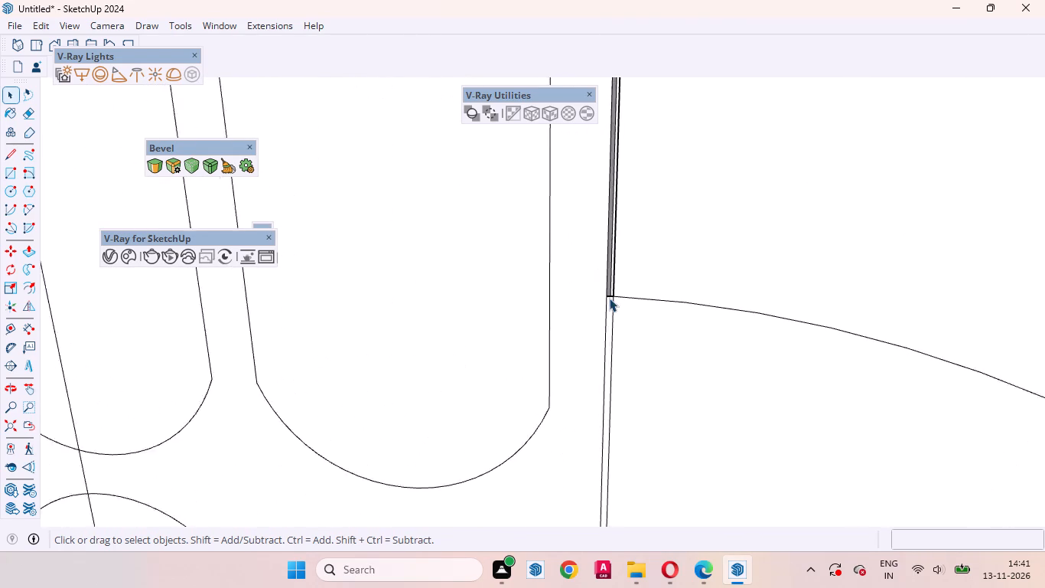
pyautogui.scroll(2, 609, 298)
pyautogui.click(610, 296)
pyautogui.scroll(1, 610, 296)
pyautogui.rightClick(610, 296)
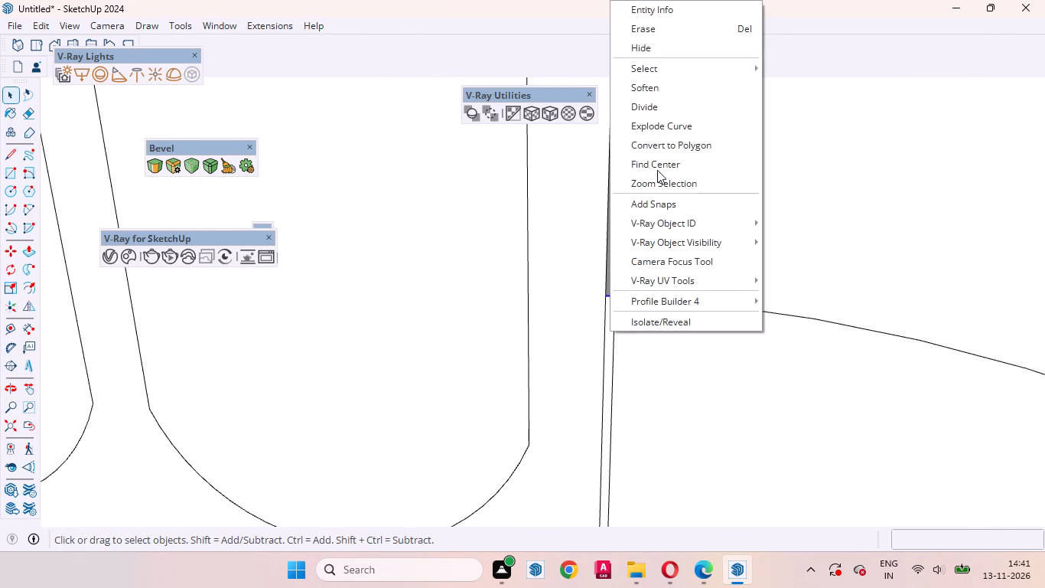
pyautogui.click(648, 28)
# Erase the offset outline's upper straight segments across the fifth-column opening, the adjoining gap and the fourth-column opening.
pyautogui.scroll(-7, 660, 320)
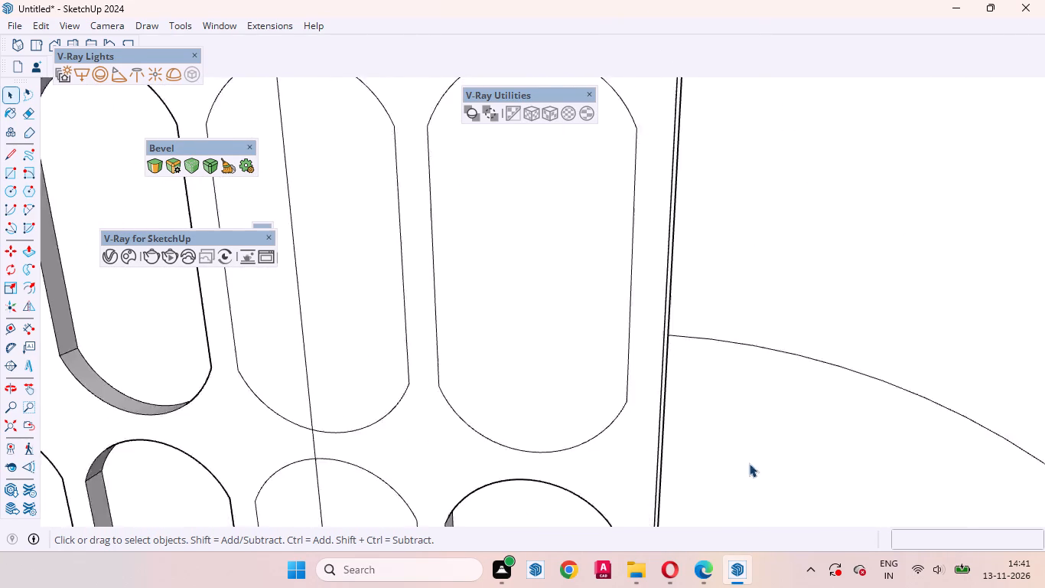
pyautogui.scroll(-11, 749, 463)
pyautogui.click(617, 246)
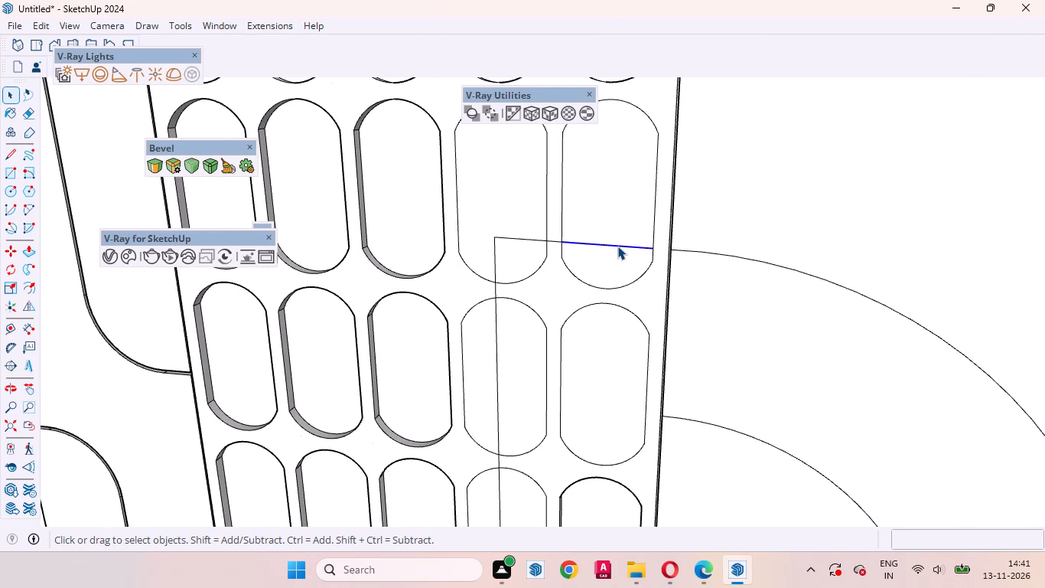
pyautogui.rightClick(617, 246)
pyautogui.click(646, 265)
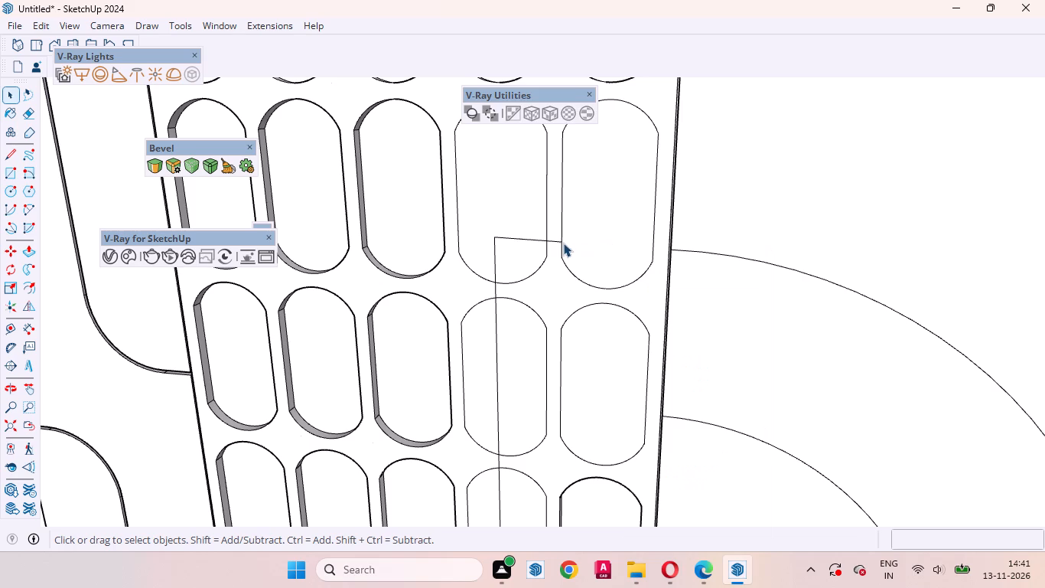
pyautogui.click(556, 240)
pyautogui.rightClick(556, 240)
pyautogui.click(602, 266)
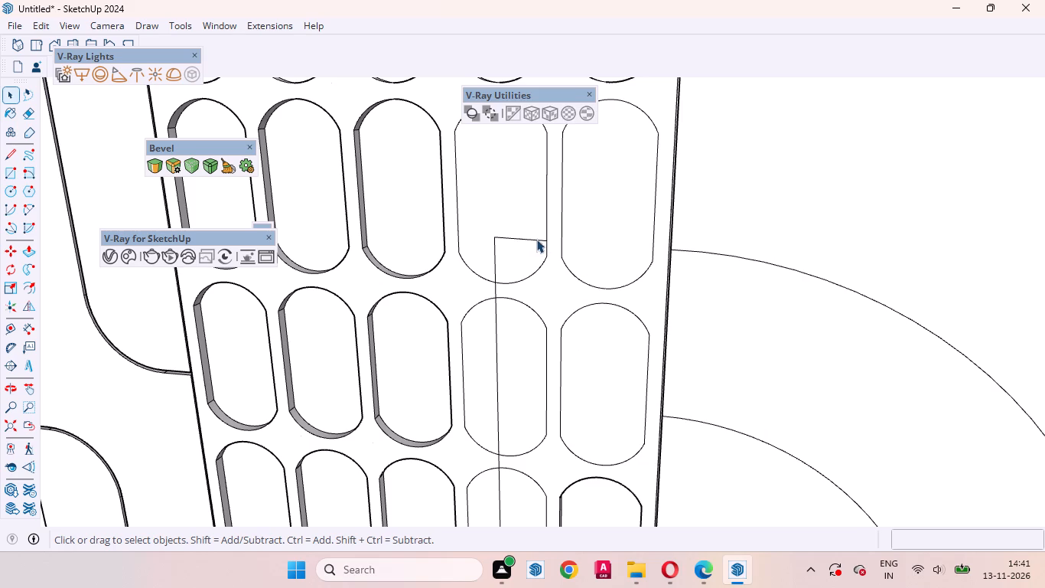
pyautogui.click(532, 239)
pyautogui.rightClick(532, 239)
pyautogui.click(577, 269)
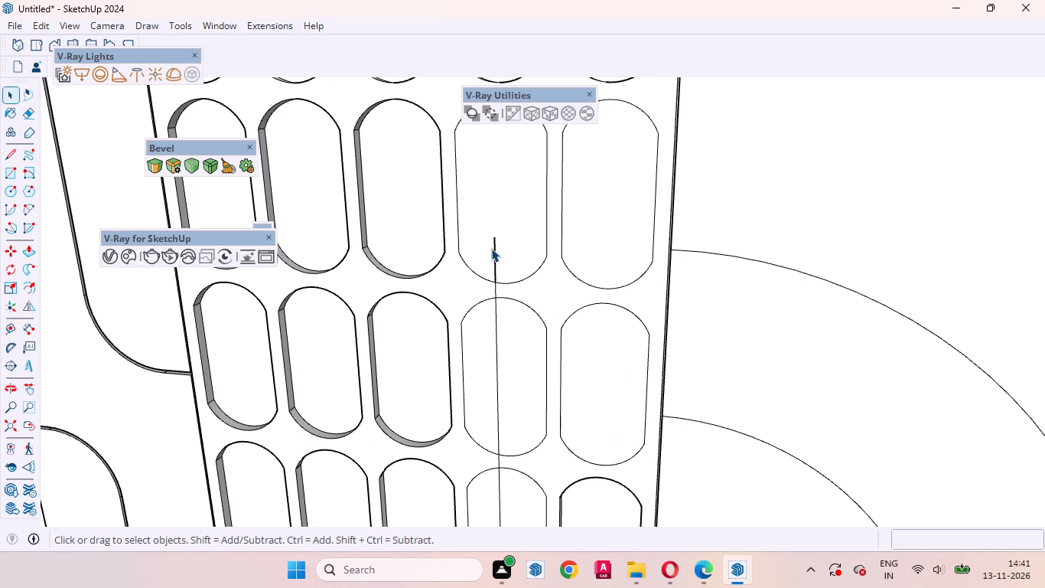
# Erase the offset outline's vertical segments through the upper two crossed fourth-column openings and the gap between them.
pyautogui.click(493, 243)
pyautogui.rightClick(493, 243)
pyautogui.click(513, 273)
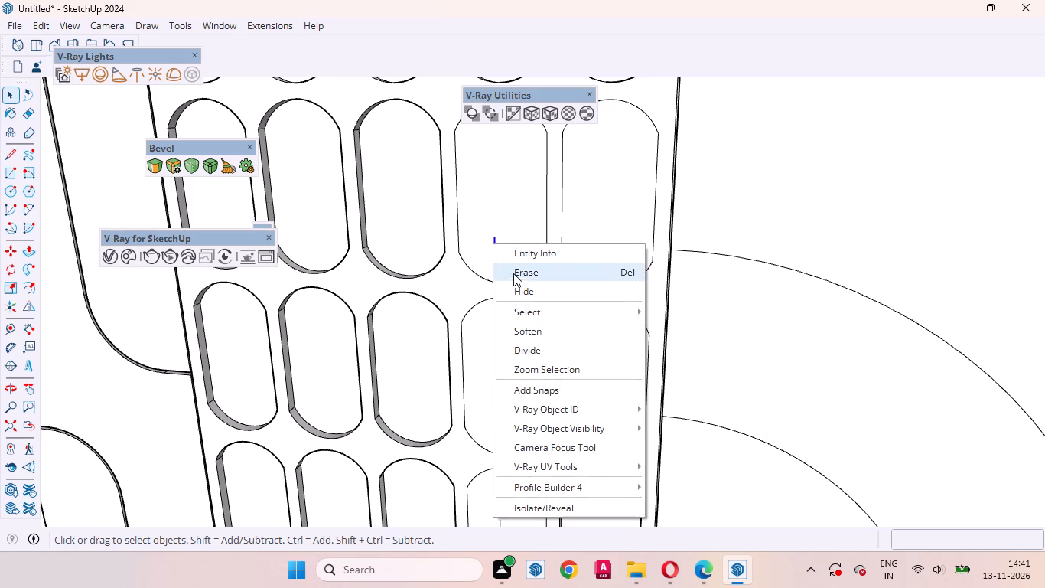
pyautogui.click(497, 317)
pyautogui.rightClick(496, 317)
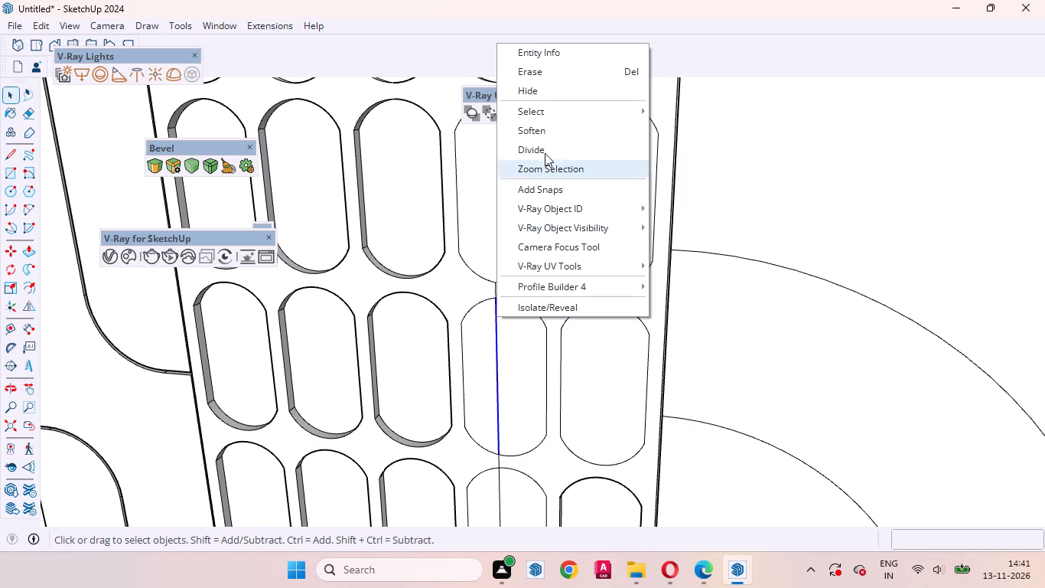
pyautogui.click(536, 73)
pyautogui.scroll(4, 504, 278)
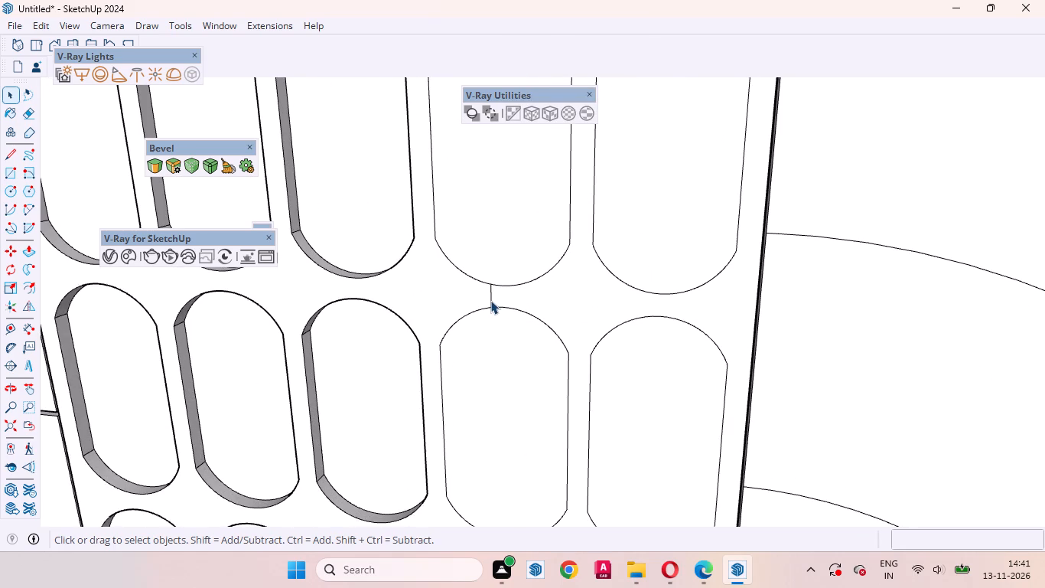
pyautogui.click(490, 300)
pyautogui.rightClick(490, 300)
pyautogui.click(536, 327)
pyautogui.scroll(-5, 513, 278)
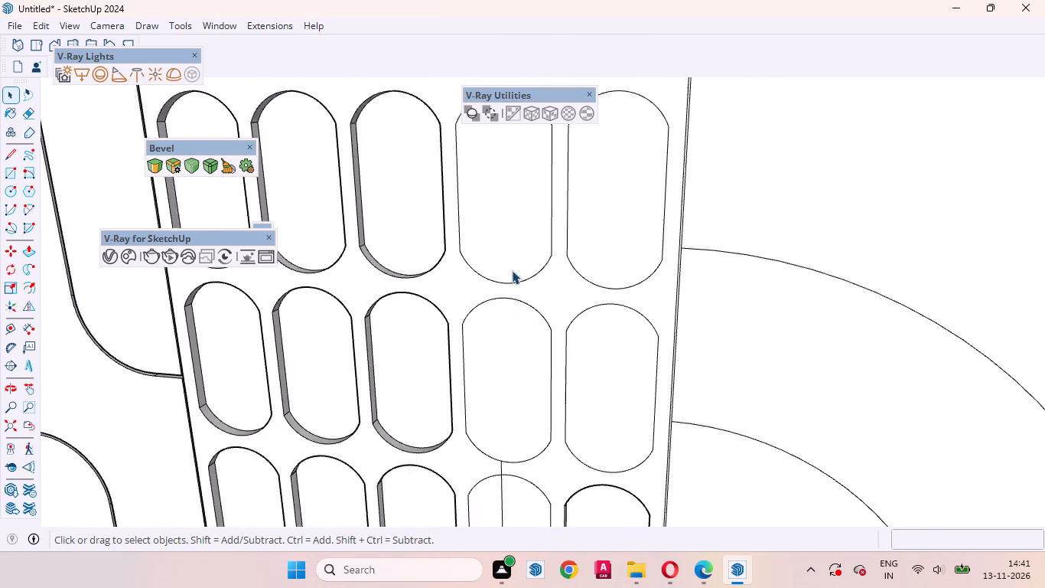
# Erase the short segment at the outer semicircle's lower end crossing the thin edge between panel and lattice.
pyautogui.scroll(-17, 512, 270)
pyautogui.scroll(6, 553, 407)
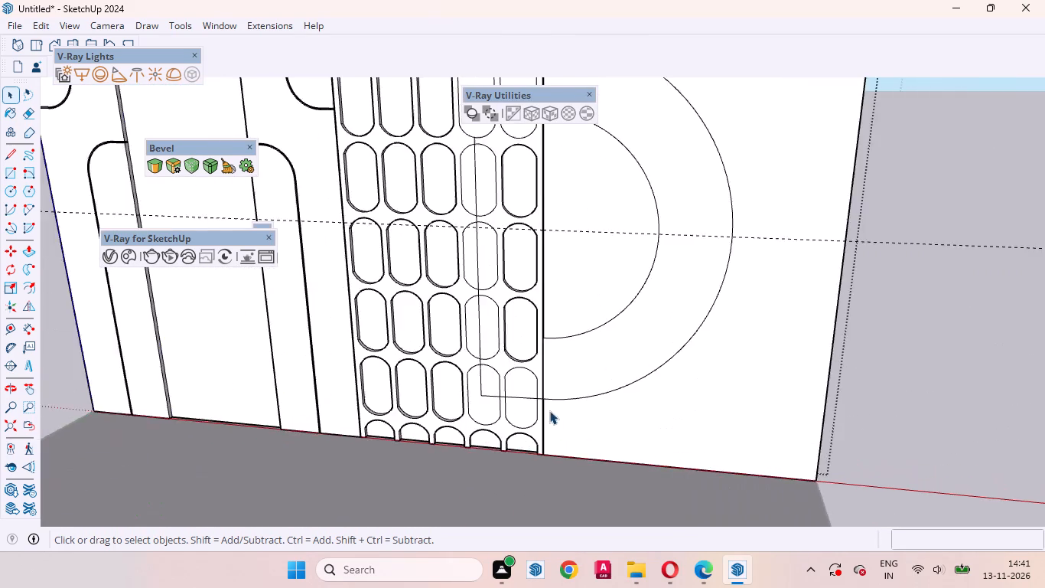
pyautogui.scroll(12, 549, 410)
pyautogui.scroll(9, 536, 381)
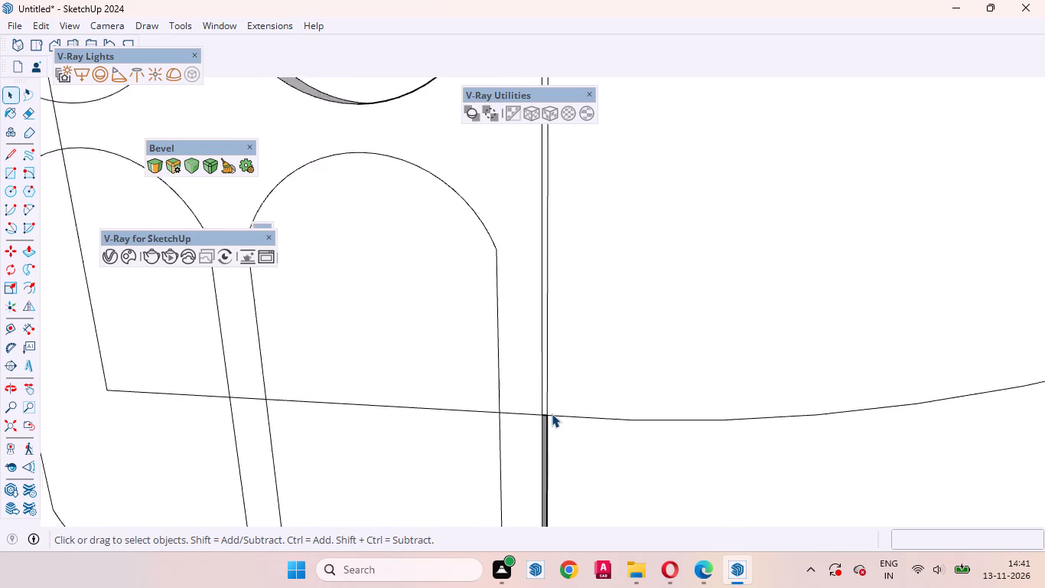
pyautogui.scroll(1, 552, 413)
pyautogui.click(543, 414)
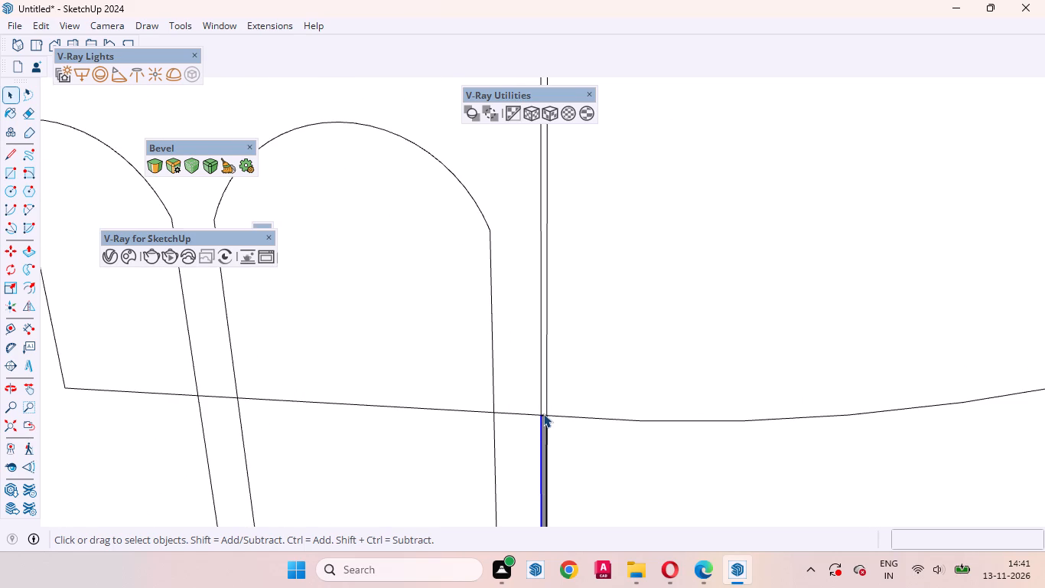
pyautogui.click(543, 416)
pyautogui.scroll(12, 543, 416)
pyautogui.click(547, 415)
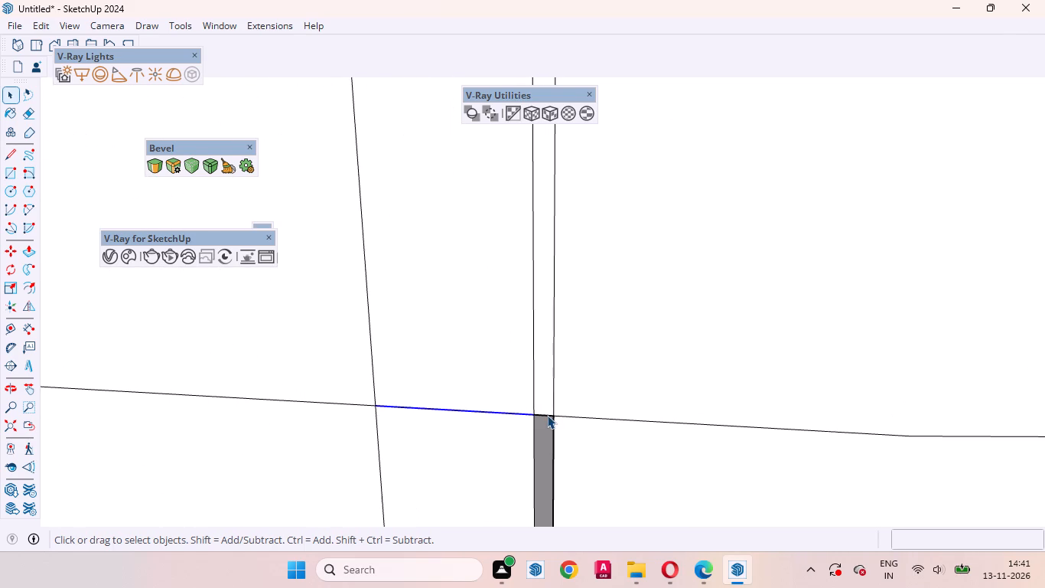
pyautogui.rightClick(547, 415)
pyautogui.click(581, 146)
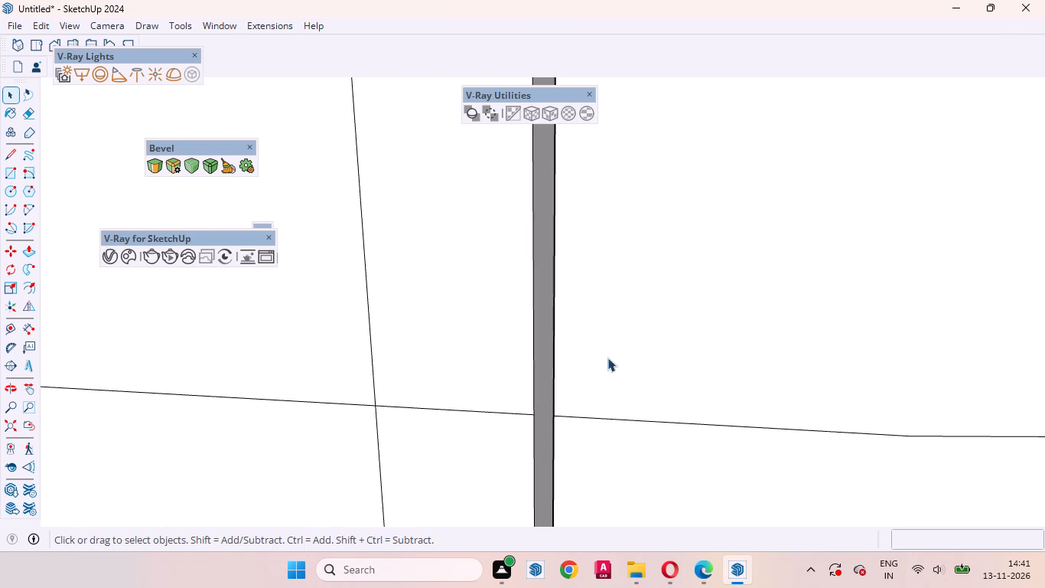
# Erase the offset outline's lower straight segments across the lattice's solid strip, the fifth-column opening and the gap beside the fourth column.
pyautogui.scroll(-13, 654, 294)
pyautogui.click(597, 420)
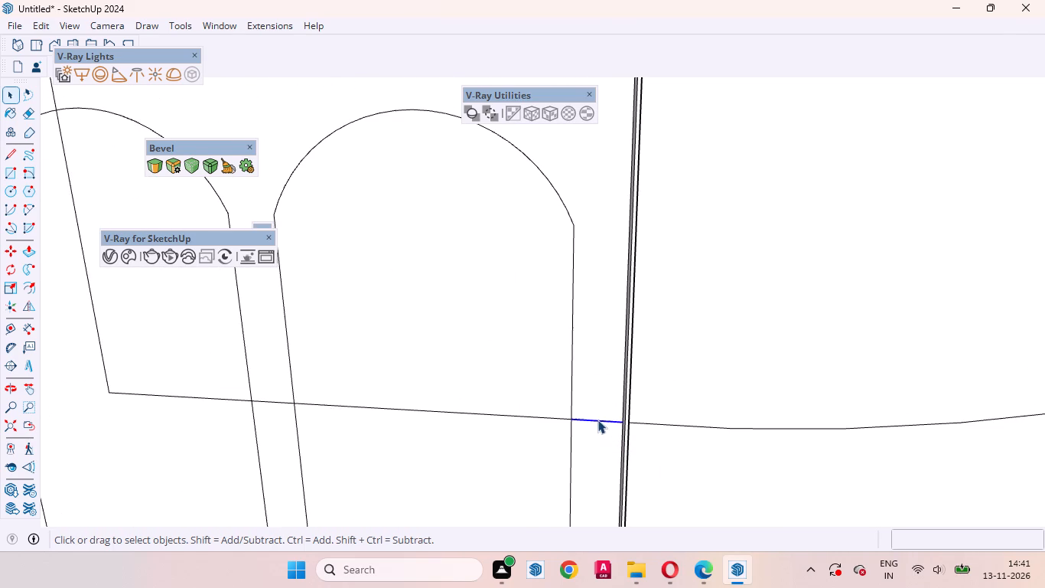
pyautogui.rightClick(597, 420)
pyautogui.click(634, 150)
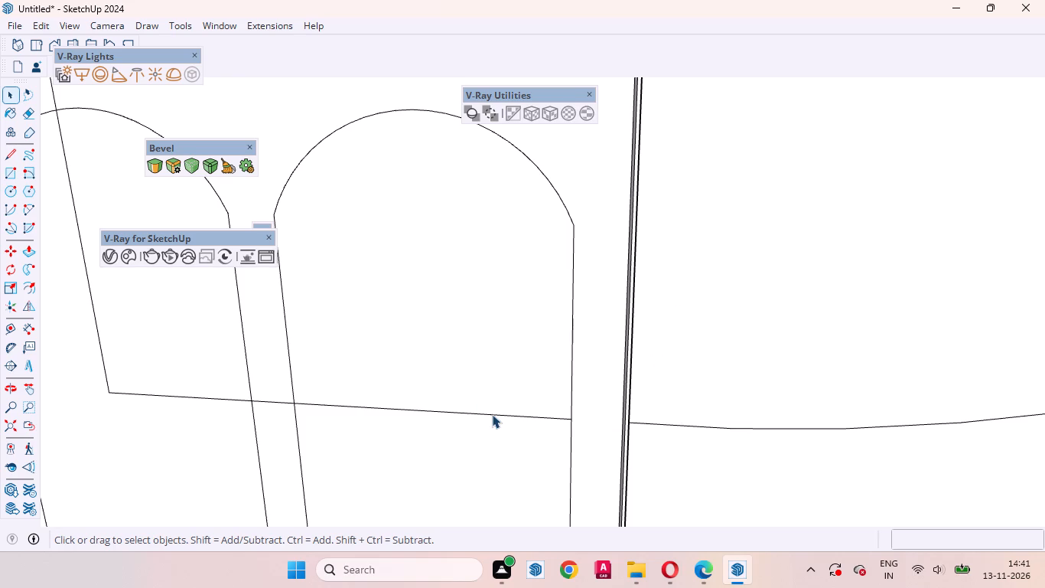
pyautogui.click(492, 414)
pyautogui.rightClick(493, 414)
pyautogui.click(536, 145)
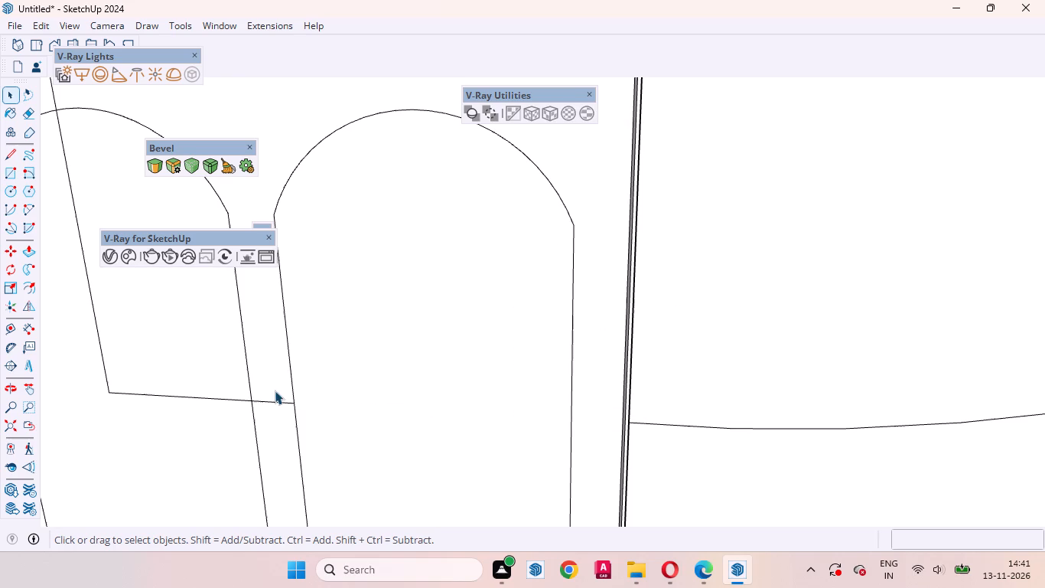
pyautogui.click(273, 399)
pyautogui.click(273, 402)
pyautogui.rightClick(273, 402)
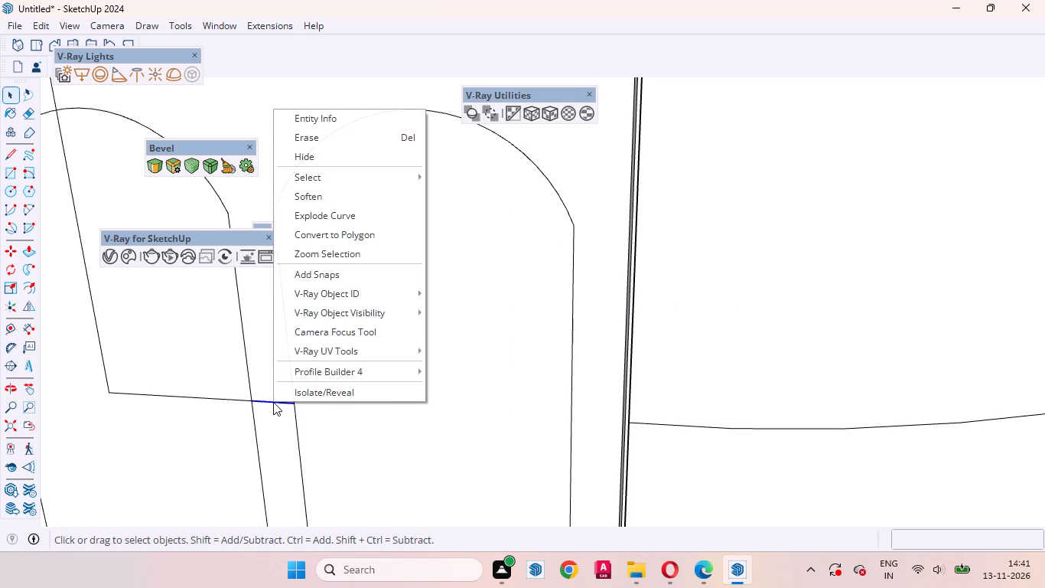
pyautogui.click(309, 135)
# Erase the outline's last horizontal piece and its vertical segments through the lowest two crossed fourth-column openings and the gap between them.
pyautogui.scroll(-12, 867, 410)
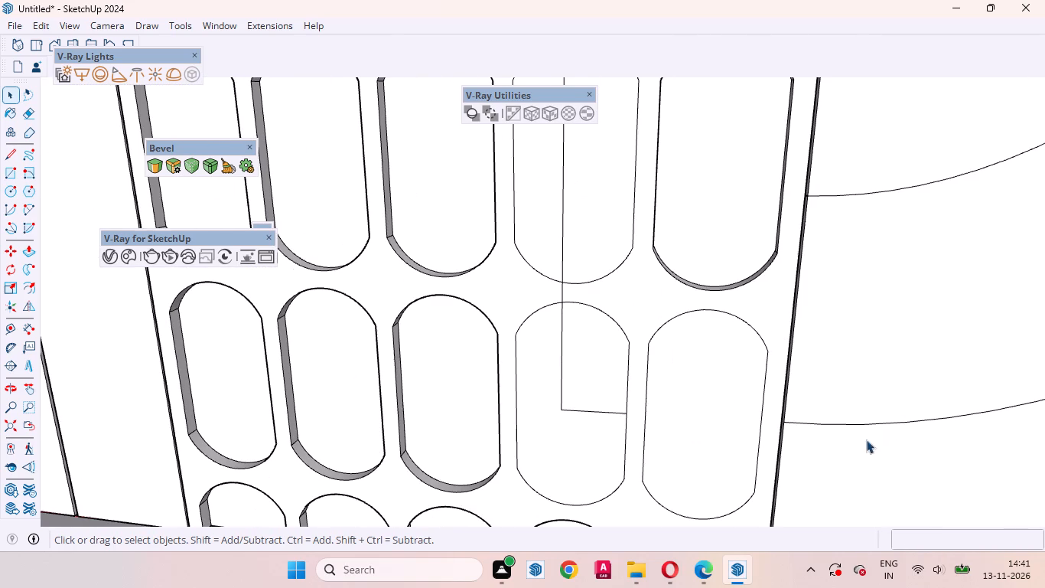
pyautogui.moveTo(546, 330); pyautogui.dragTo(611, 457)
pyautogui.click(578, 410)
pyautogui.rightClick(578, 410)
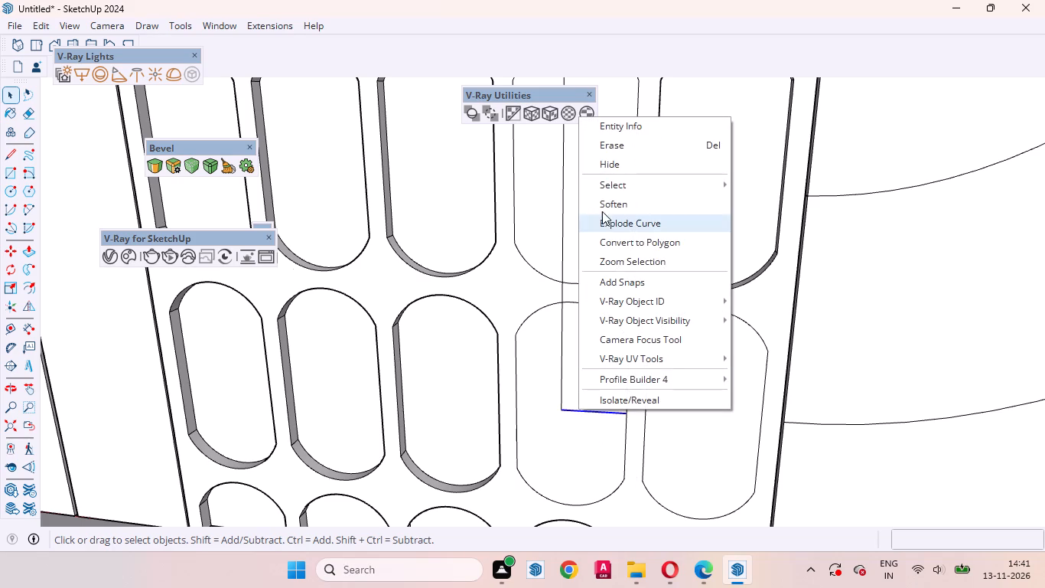
pyautogui.click(602, 141)
pyautogui.click(563, 256)
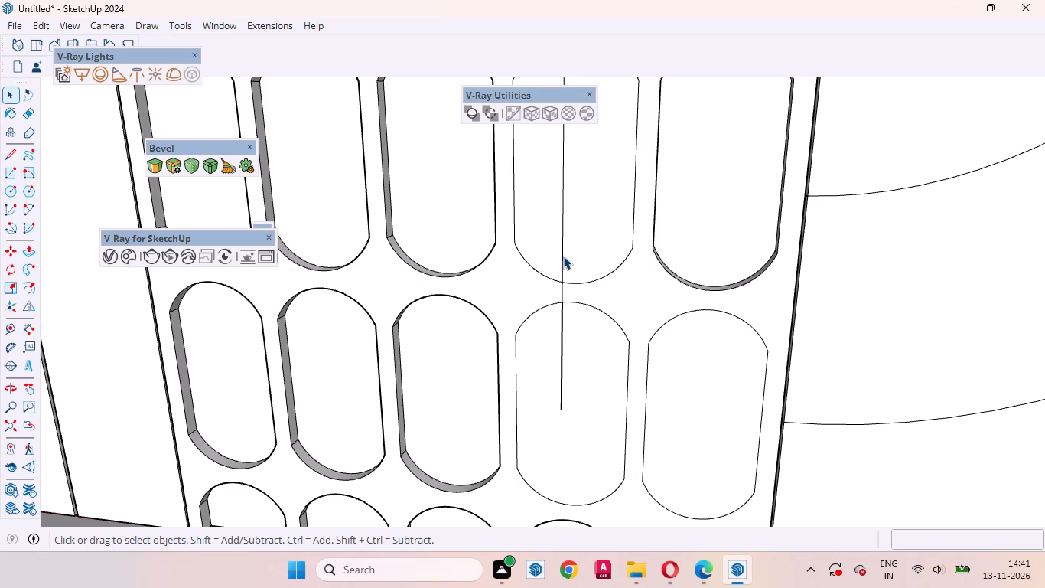
pyautogui.rightClick(563, 256)
pyautogui.click(592, 283)
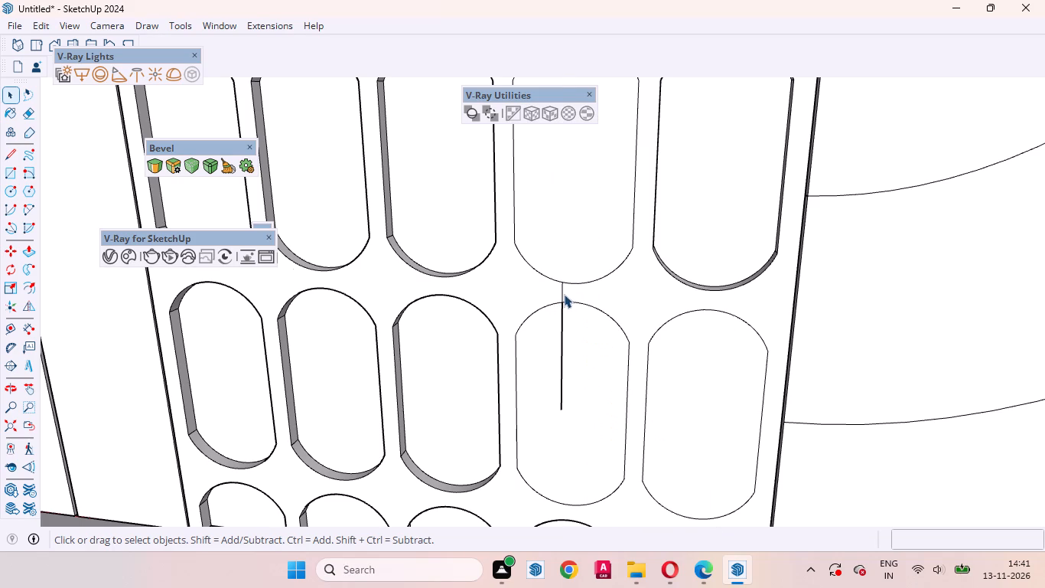
pyautogui.click(564, 294)
pyautogui.rightClick(564, 292)
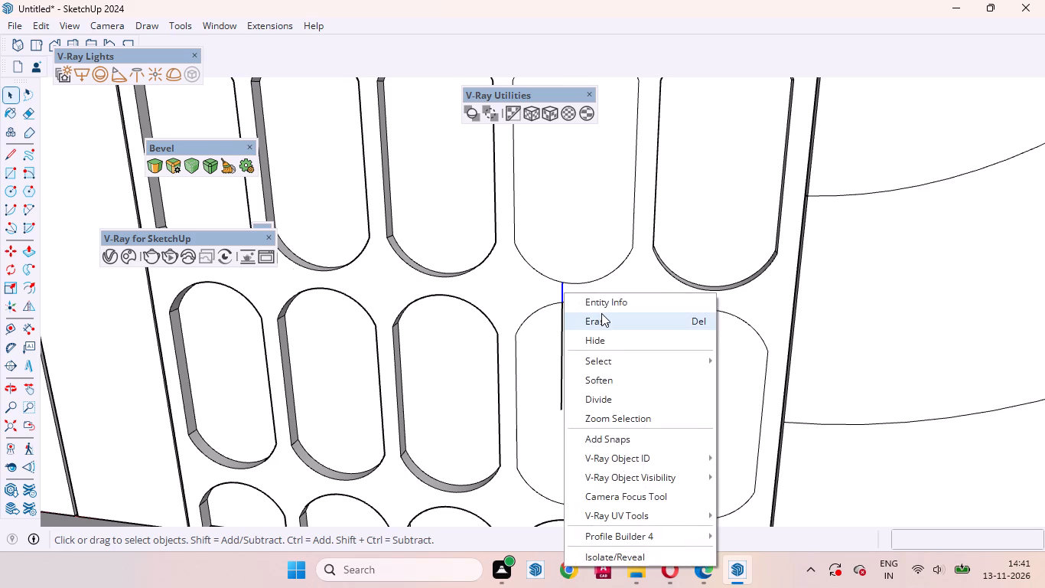
pyautogui.click(602, 313)
pyautogui.click(563, 317)
pyautogui.rightClick(564, 317)
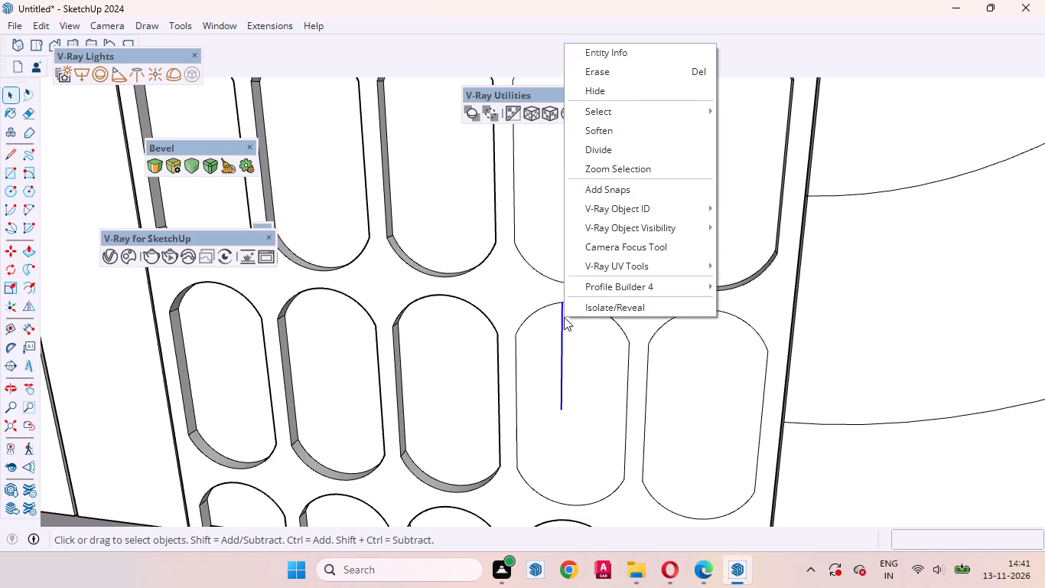
pyautogui.click(604, 70)
# Erase the outline's vertical segments through the two remaining crossed fourth-column capsule openings.
pyautogui.scroll(-3, 569, 527)
pyautogui.scroll(-16, 630, 365)
pyautogui.scroll(3, 592, 357)
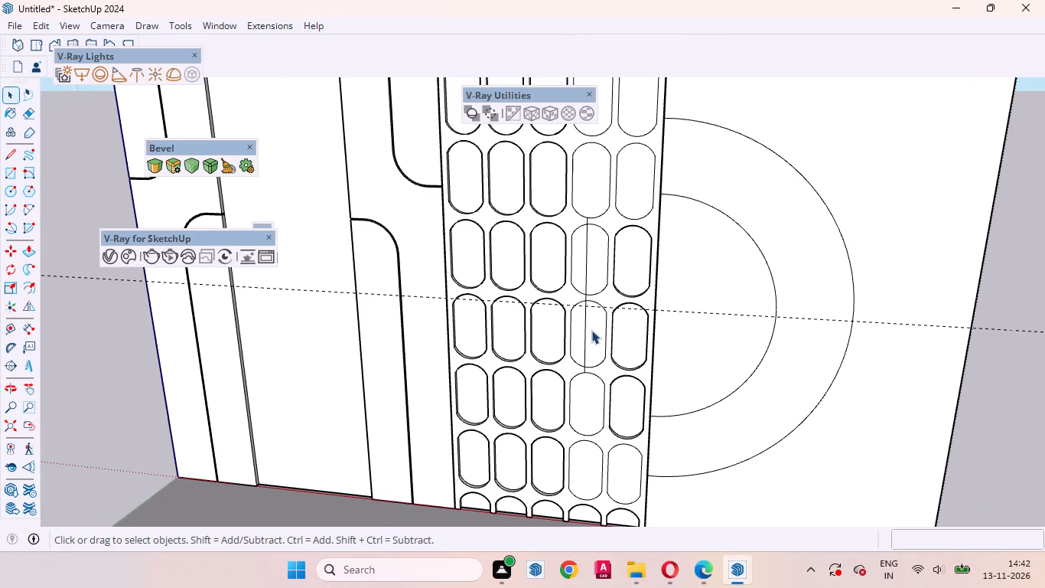
pyautogui.click(584, 328)
pyautogui.rightClick(584, 328)
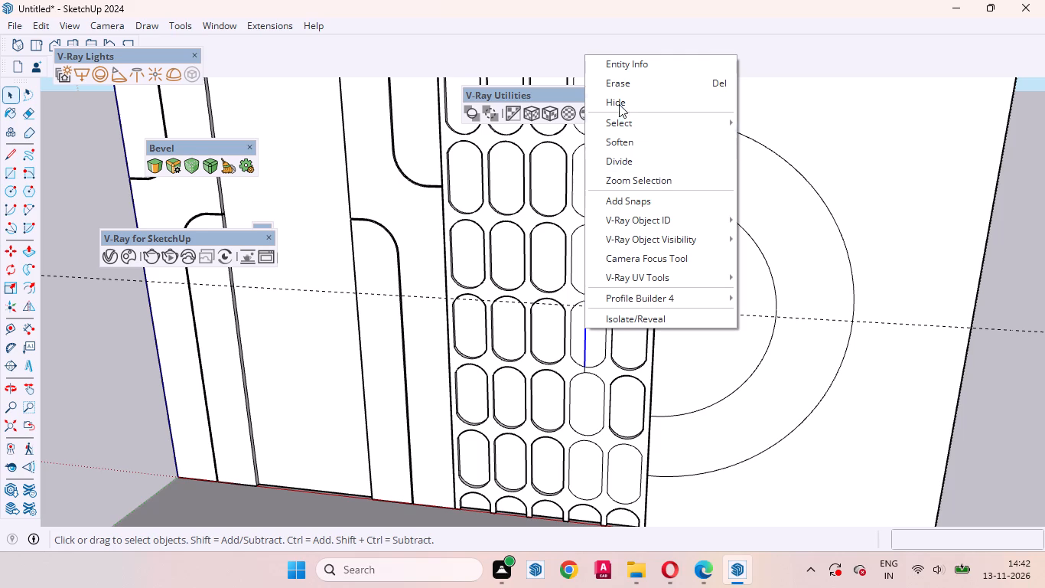
pyautogui.click(618, 79)
pyautogui.click(586, 256)
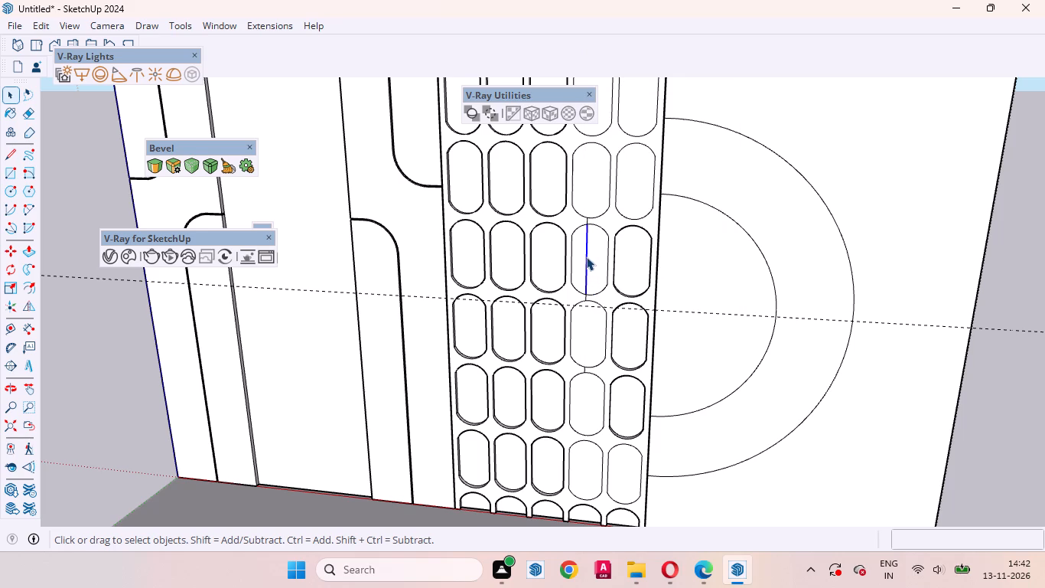
pyautogui.rightClick(586, 256)
pyautogui.click(615, 292)
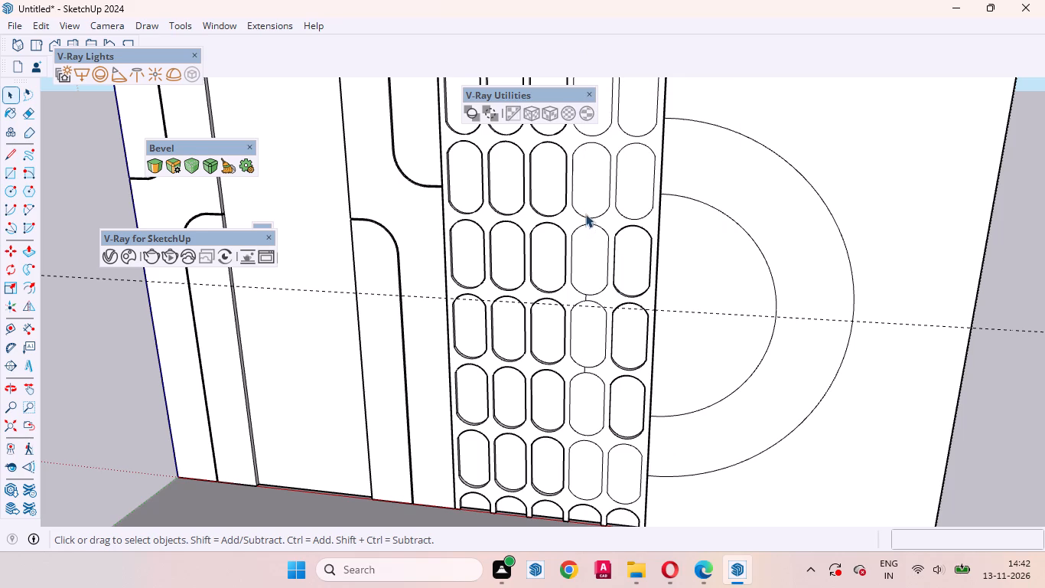
# Erase the short leftover vertical segments in the gaps above and between those two fourth-column openings.
pyautogui.click(588, 220)
pyautogui.scroll(3, 587, 220)
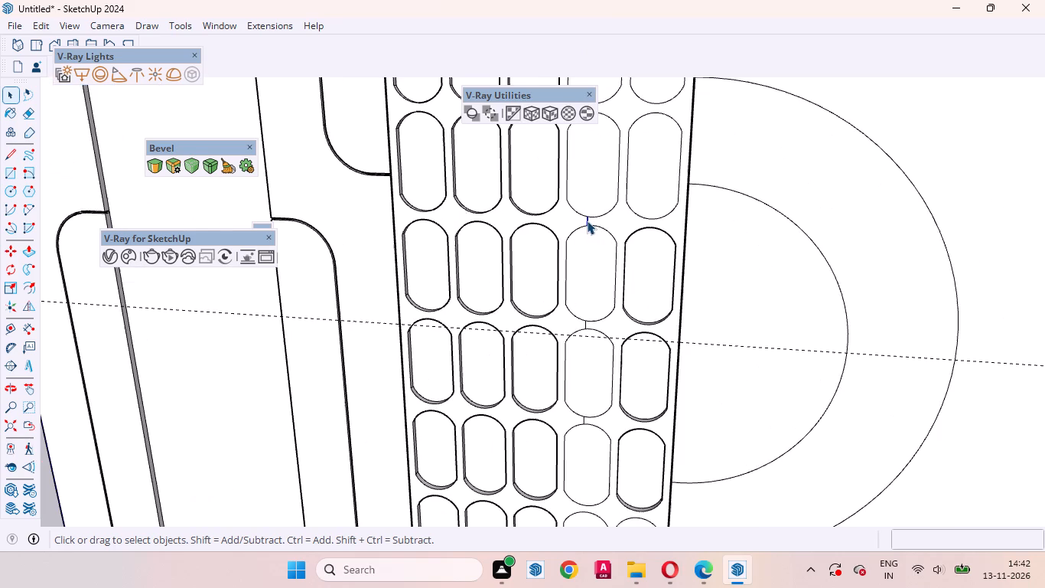
pyautogui.press('Delete')
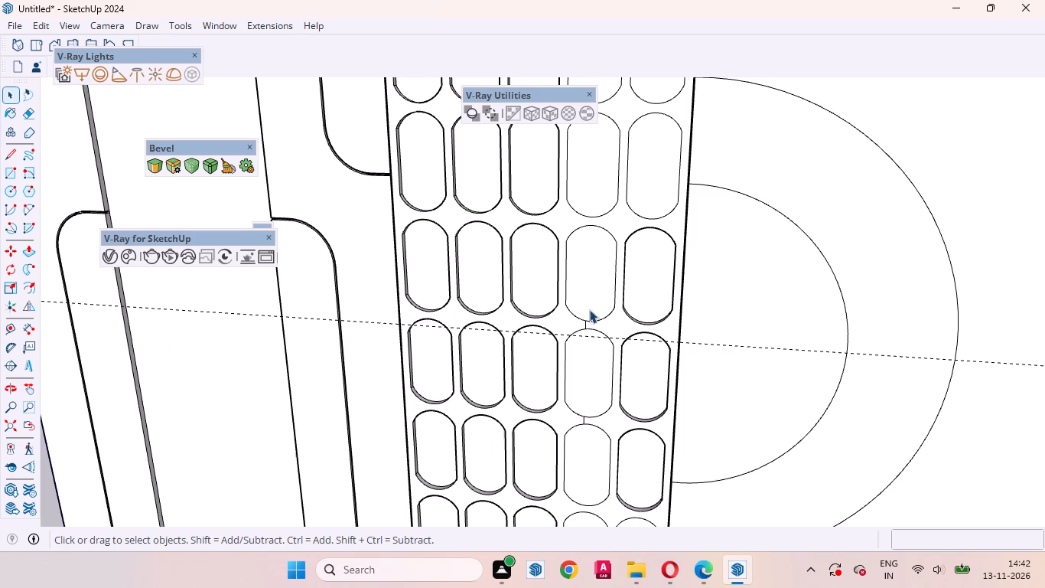
pyautogui.scroll(3, 581, 329)
pyautogui.click(588, 324)
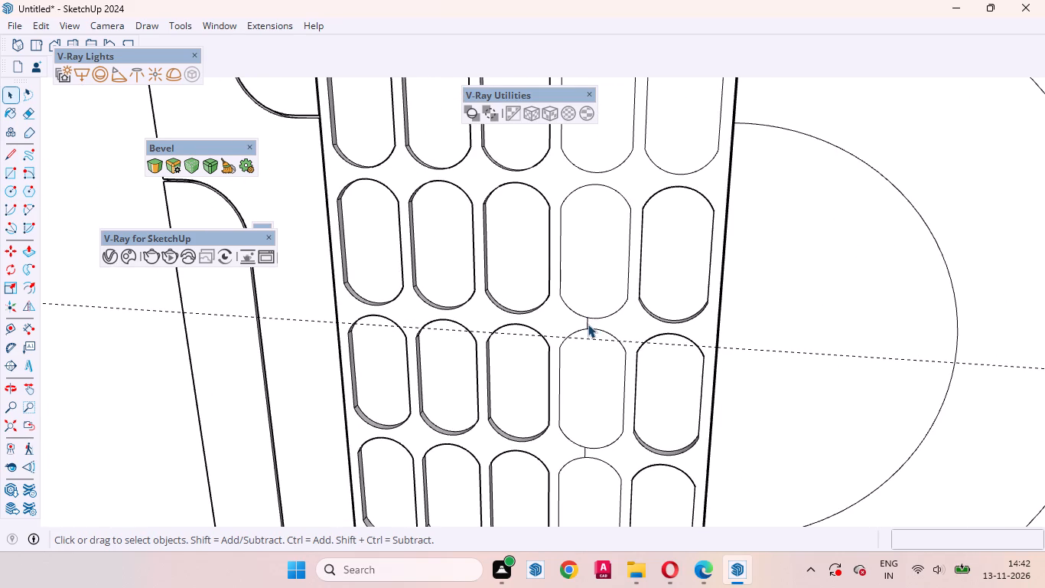
pyautogui.rightClick(588, 324)
pyautogui.click(625, 78)
# Push/Pull the flat capsule faces in the fourth and fifth columns by the last-used distance to restore the lattice openings.
pyautogui.press('p')
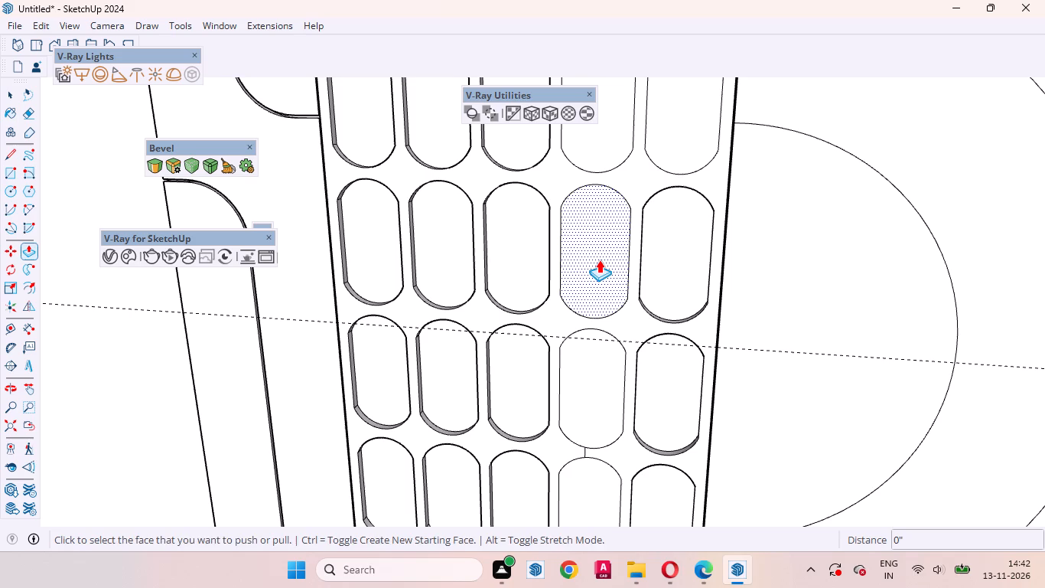
pyautogui.doubleClick(599, 260)
pyautogui.doubleClick(588, 355)
pyautogui.scroll(-3, 576, 269)
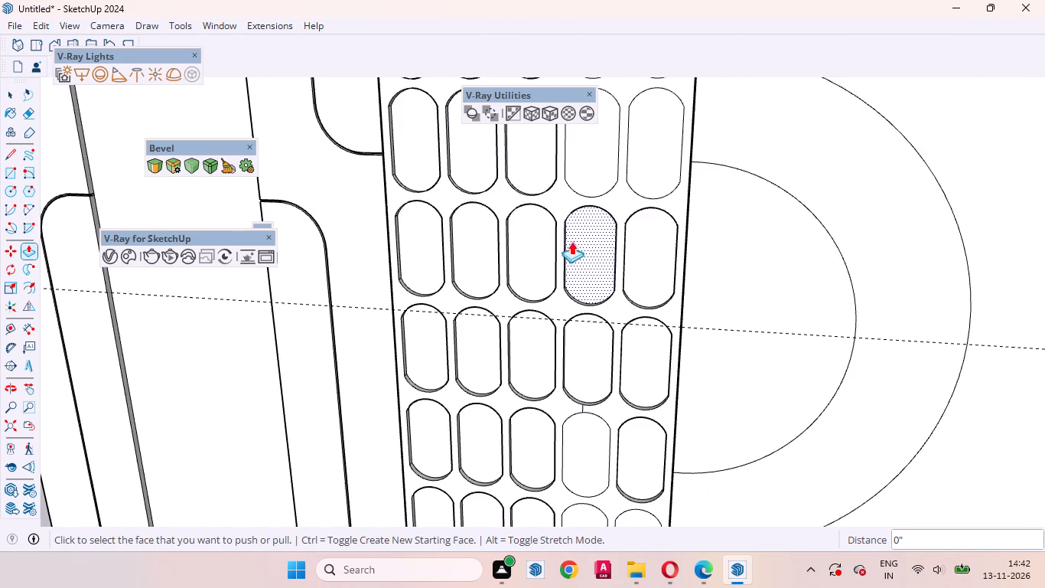
pyautogui.scroll(-3, 571, 241)
pyautogui.doubleClick(584, 400)
pyautogui.doubleClick(579, 459)
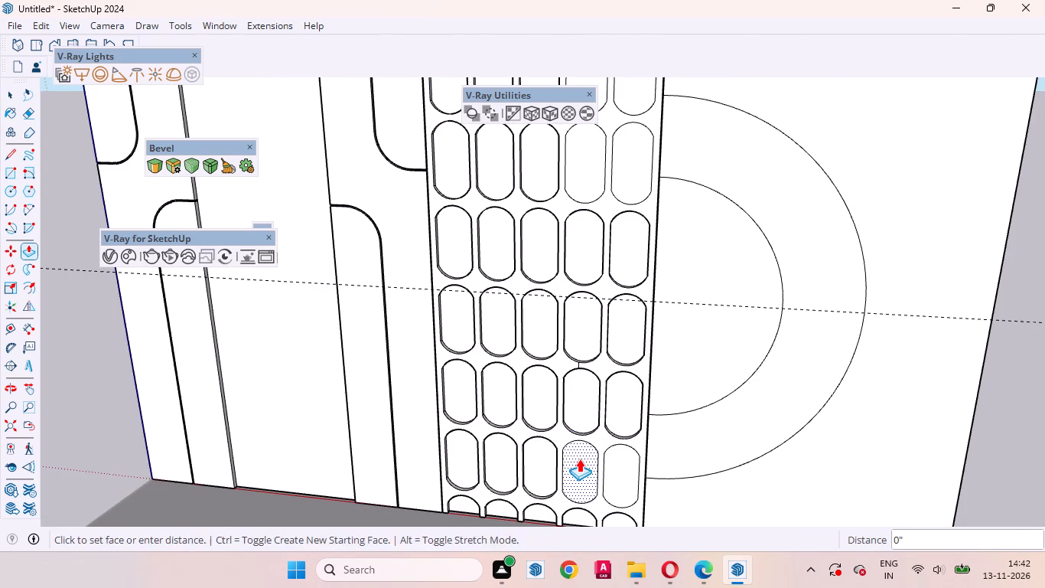
pyautogui.doubleClick(618, 465)
pyautogui.scroll(-4, 605, 309)
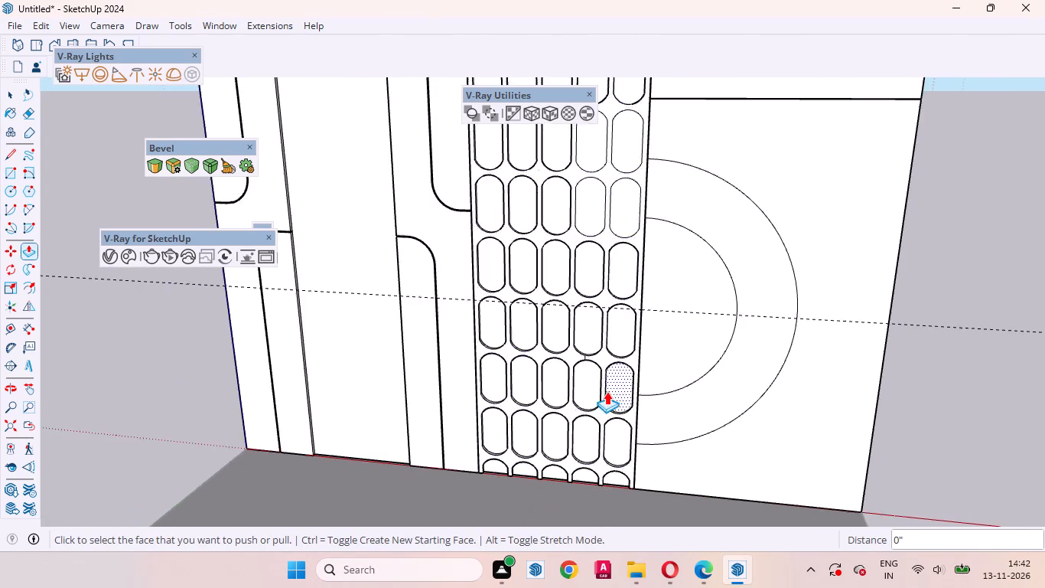
pyautogui.doubleClick(595, 165)
pyautogui.doubleClick(617, 162)
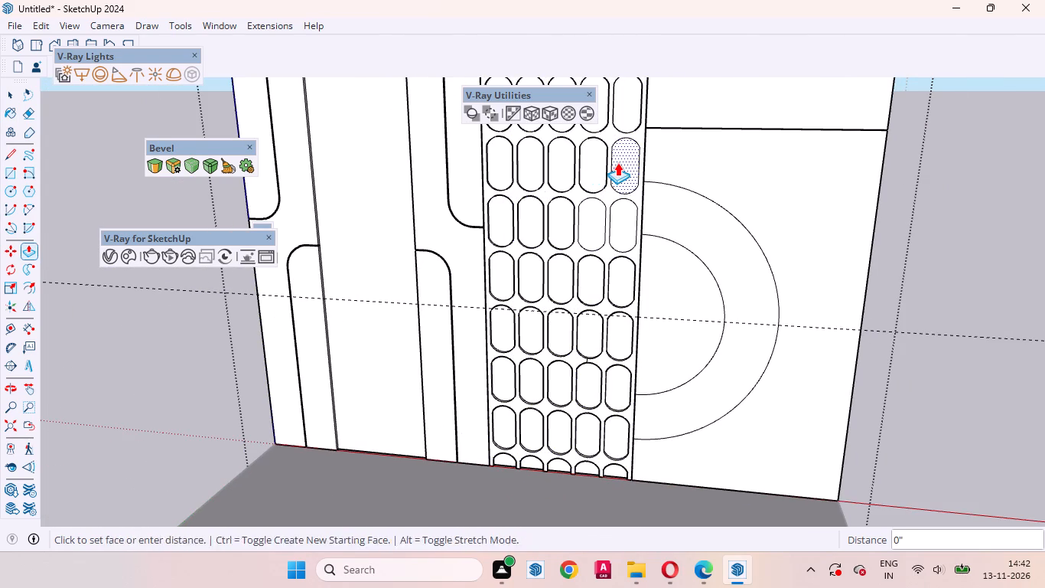
pyautogui.doubleClick(596, 229)
pyautogui.doubleClick(614, 229)
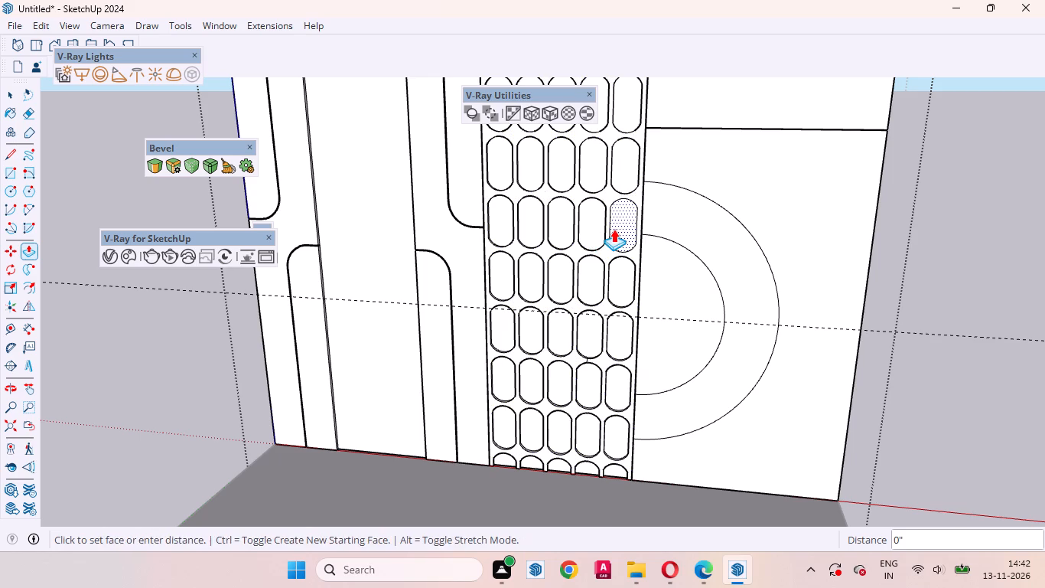
# Erase the last short vertical segment left in the gap between two lower fourth-column openings.
pyautogui.scroll(3, 617, 276)
pyautogui.moveTo(594, 220); pyautogui.dragTo(366, 142, button='middle')
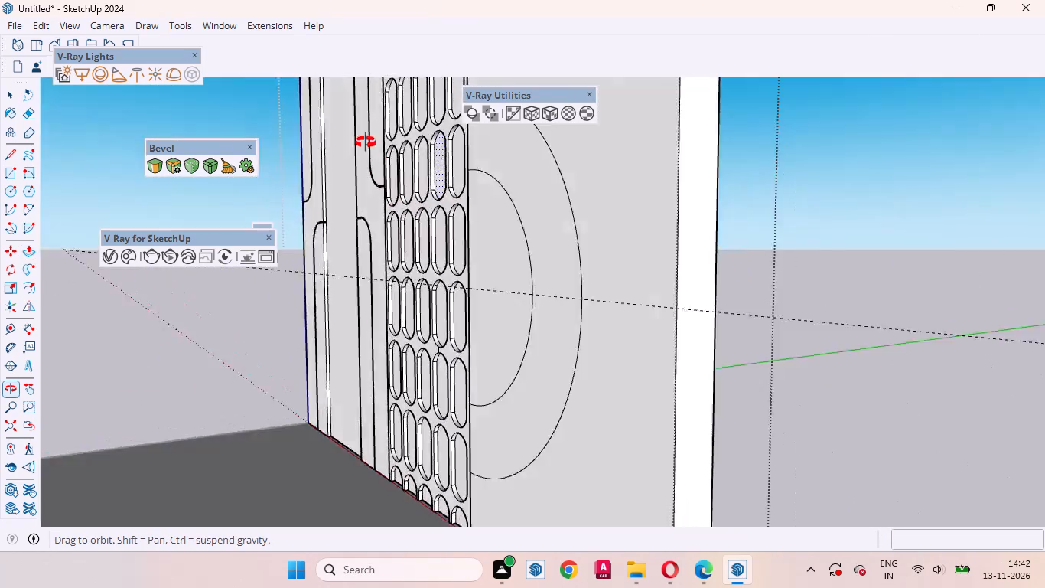
pyautogui.moveTo(366, 142); pyautogui.dragTo(586, 287, button='middle')
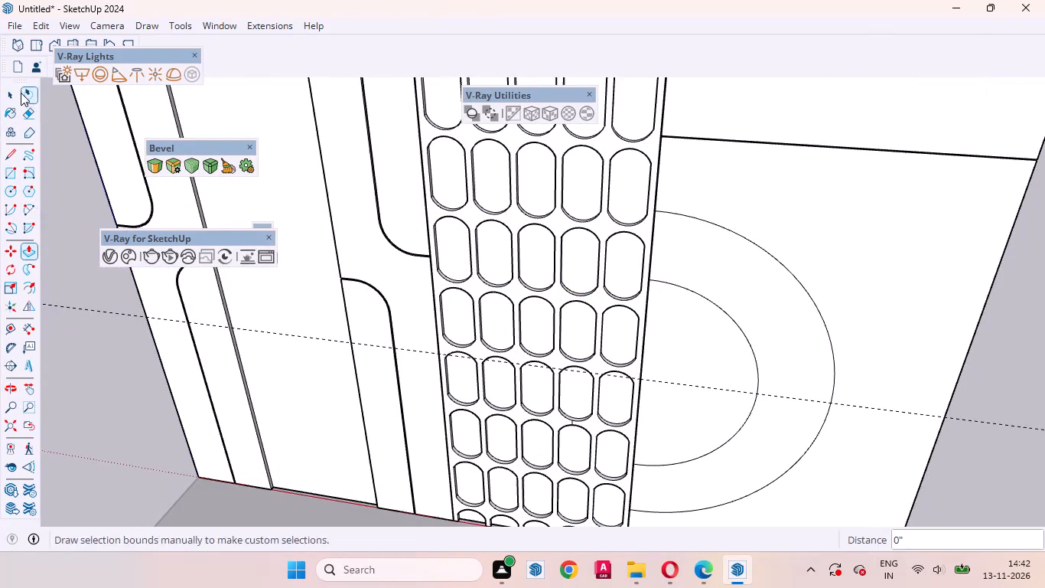
pyautogui.click(8, 93)
pyautogui.scroll(13, 594, 429)
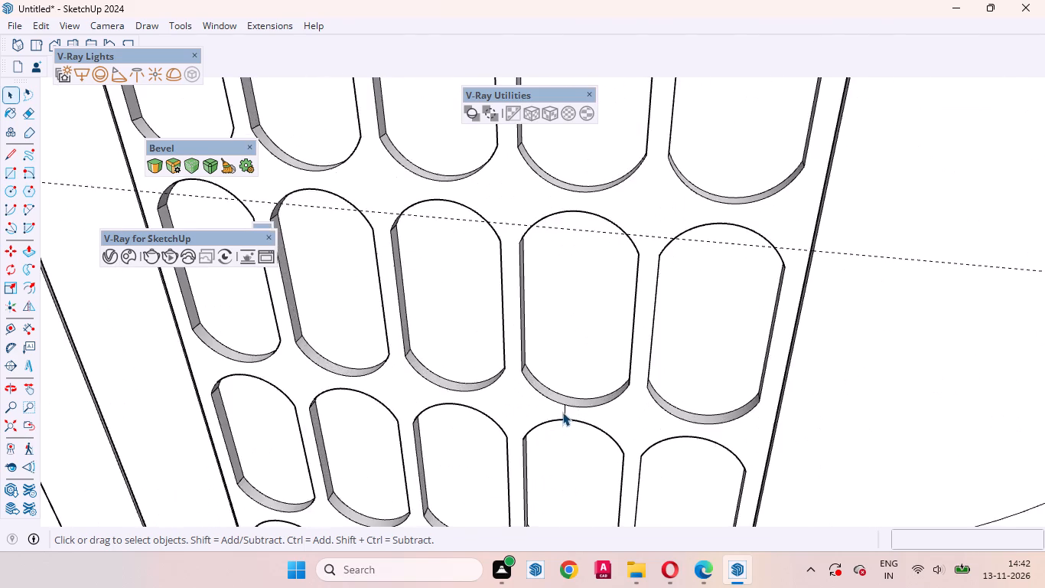
pyautogui.scroll(2, 562, 412)
pyautogui.click(565, 408)
pyautogui.rightClick(565, 408)
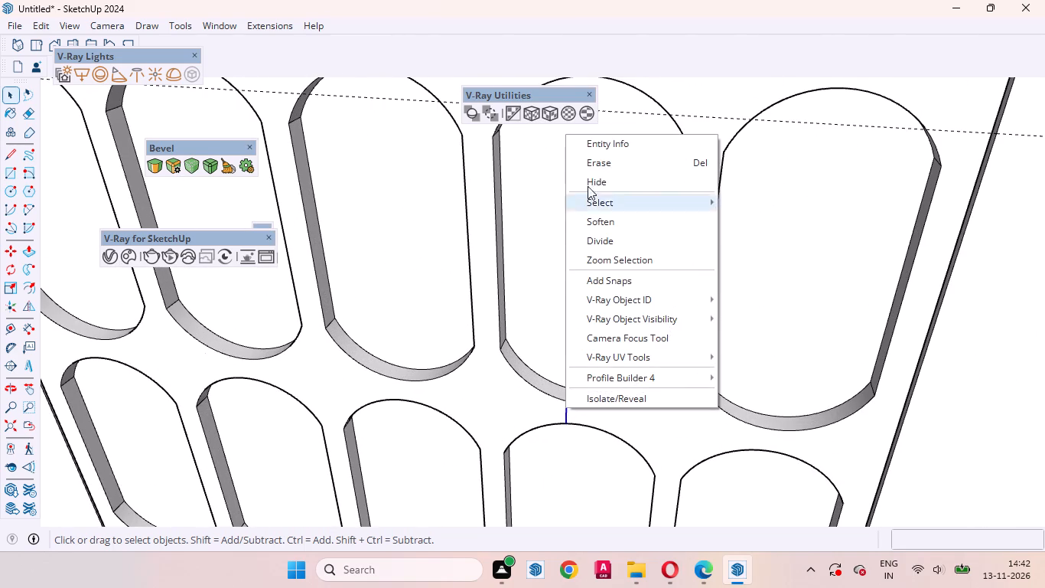
pyautogui.click(595, 156)
pyautogui.scroll(-20, 587, 297)
pyautogui.scroll(-4, 587, 297)
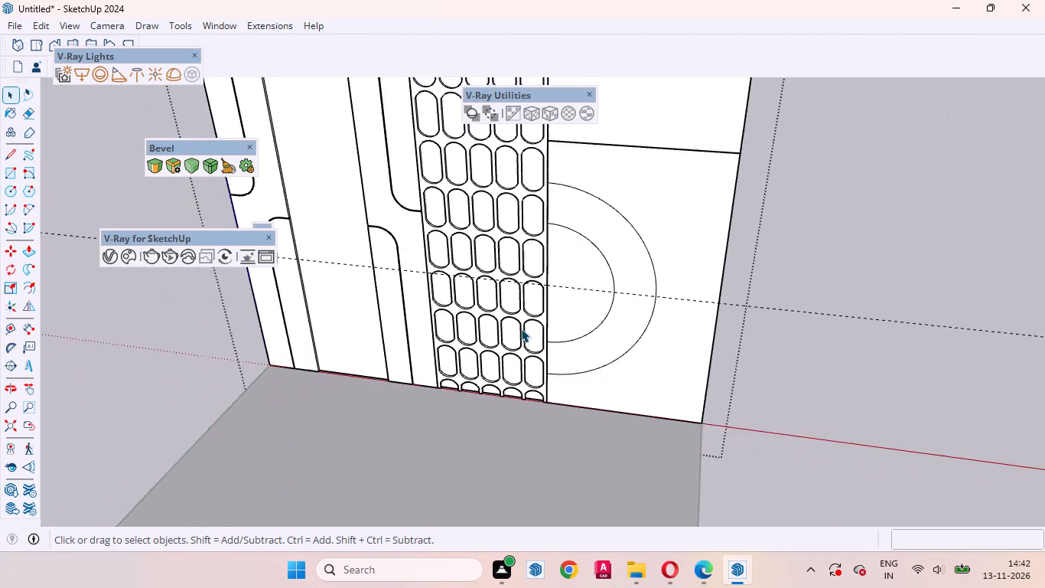
# Offset the outline of the panel face surrounding the outer semicircle inward by 20 mm.
pyautogui.moveTo(556, 335); pyautogui.dragTo(636, 224, button='middle')
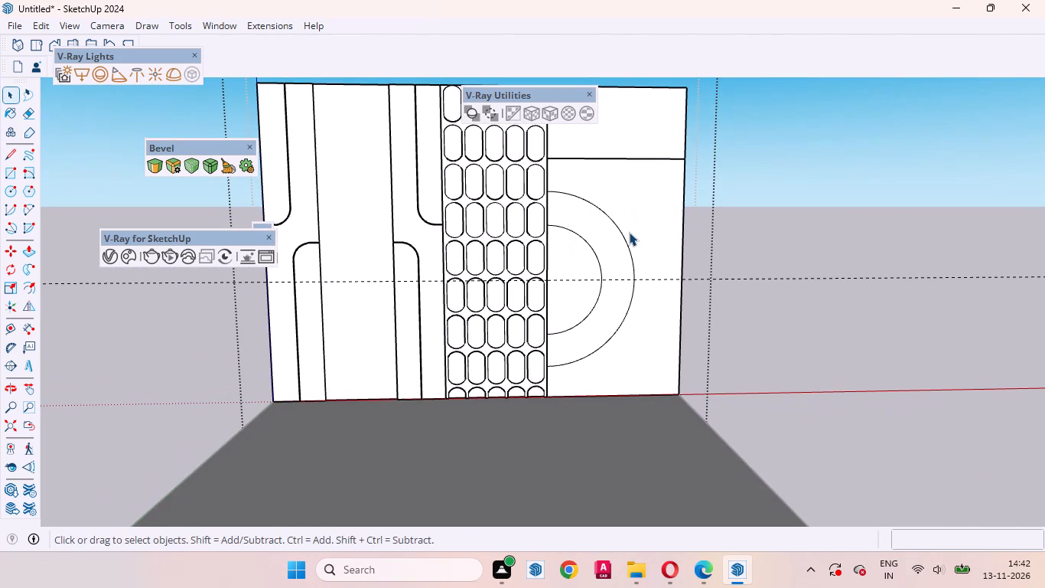
pyautogui.click(642, 209)
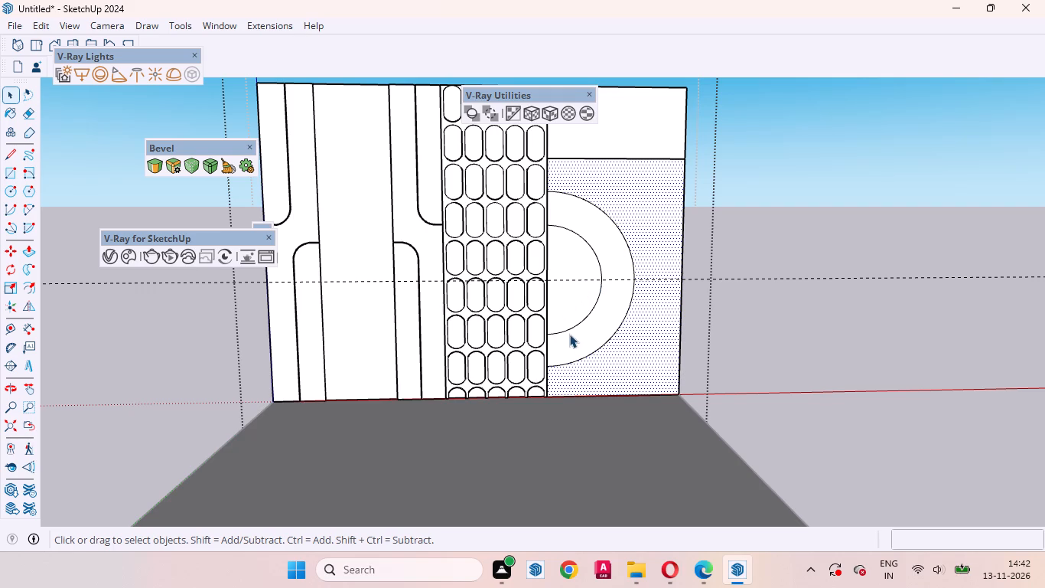
pyautogui.scroll(-2, 639, 331)
pyautogui.scroll(-4, 578, 484)
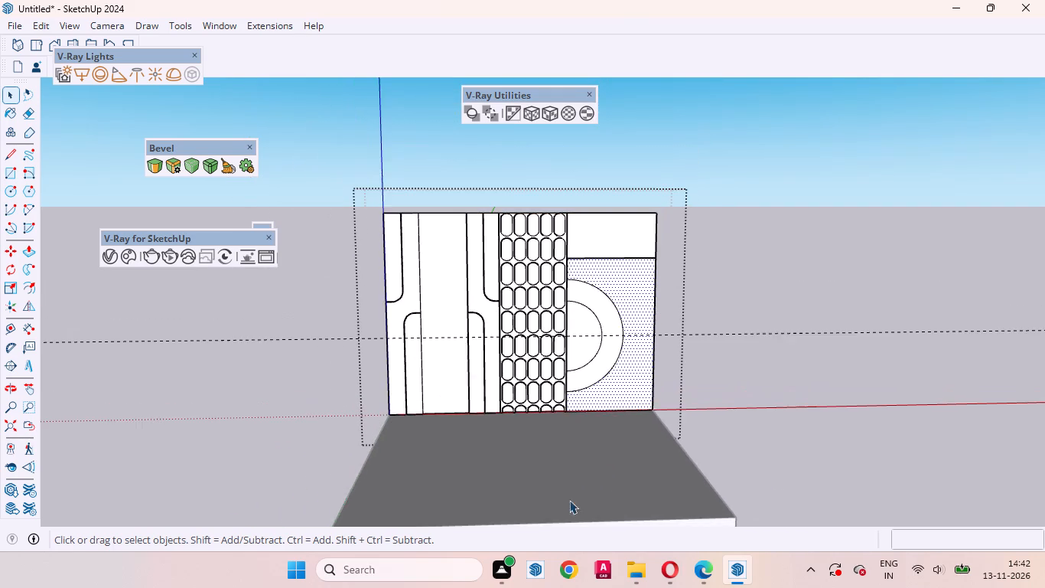
pyautogui.scroll(20, 591, 292)
pyautogui.scroll(4, 591, 292)
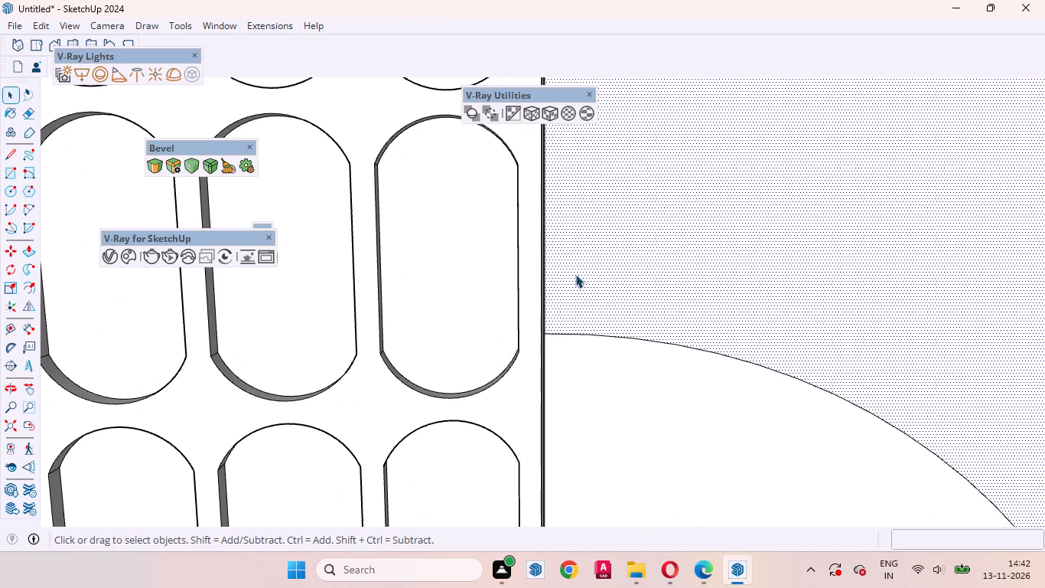
pyautogui.moveTo(560, 335); pyautogui.dragTo(569, 357, button='middle')
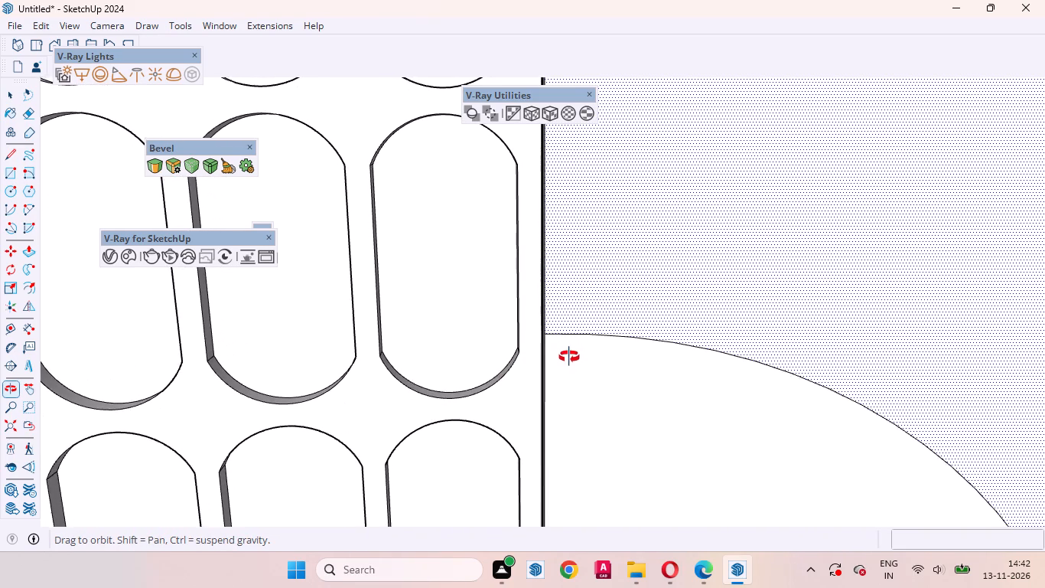
pyautogui.moveTo(569, 357); pyautogui.dragTo(570, 351, button='middle')
pyautogui.scroll(-2, 566, 410)
pyautogui.scroll(-8, 552, 289)
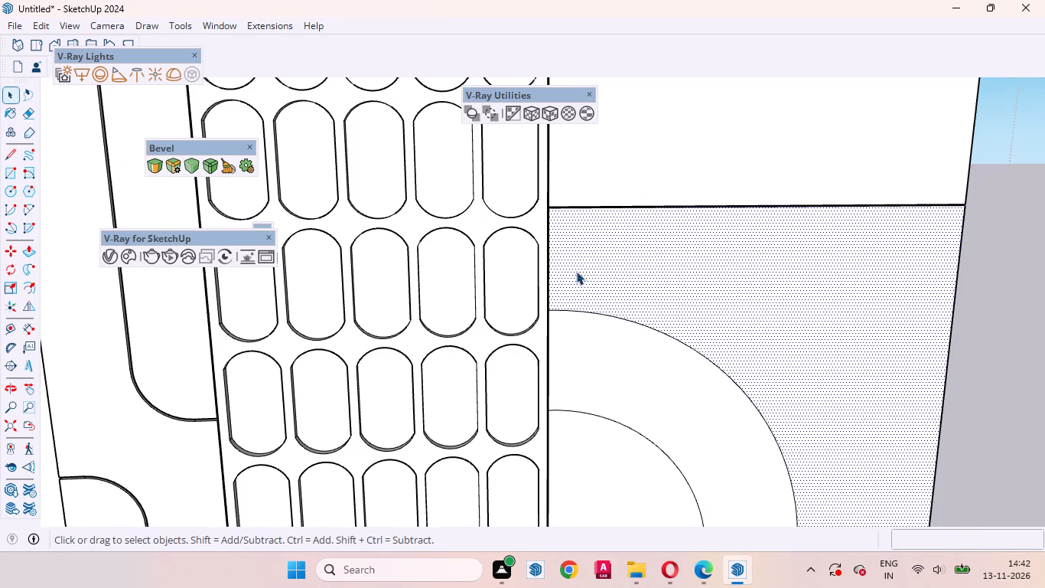
pyautogui.click(627, 361)
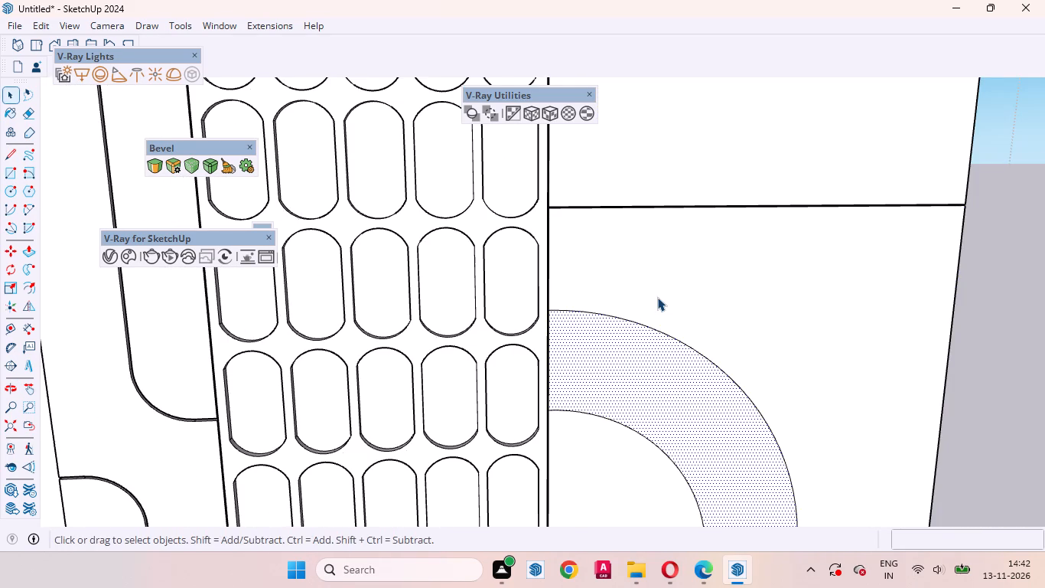
pyautogui.click(657, 297)
pyautogui.press('f')
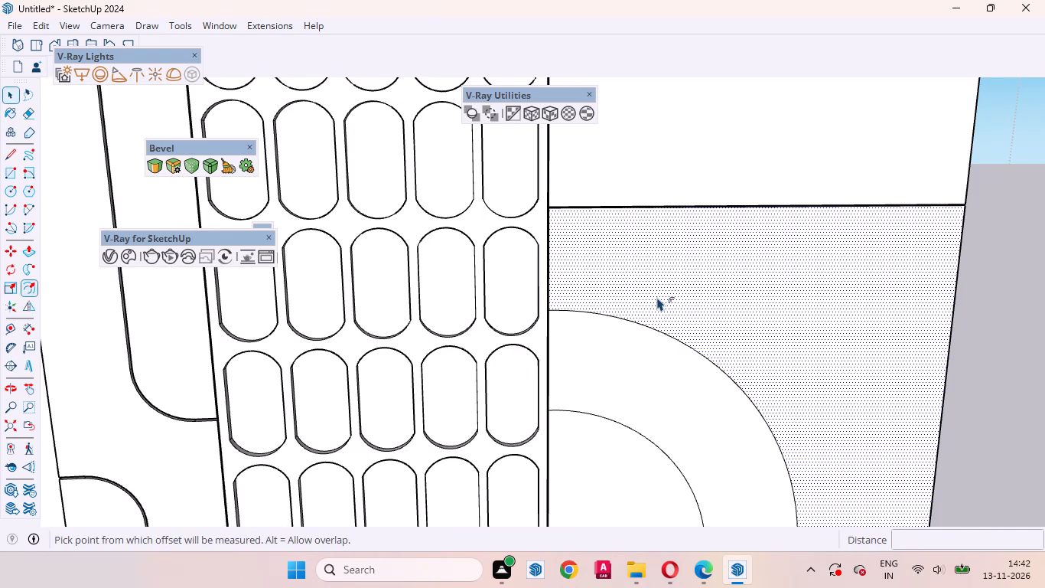
pyautogui.click(648, 311)
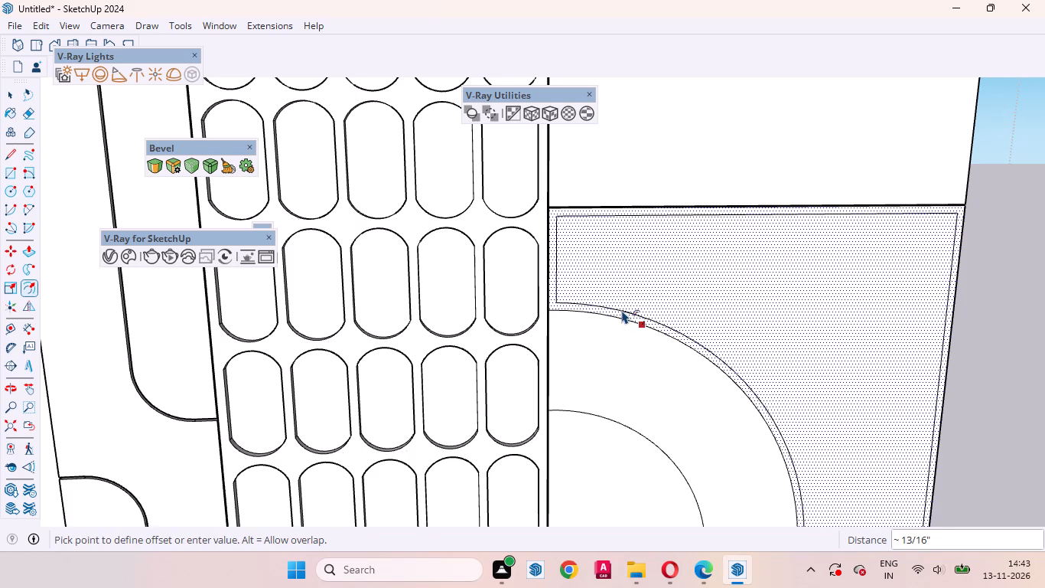
pyautogui.write('20mm')
pyautogui.press('Return')
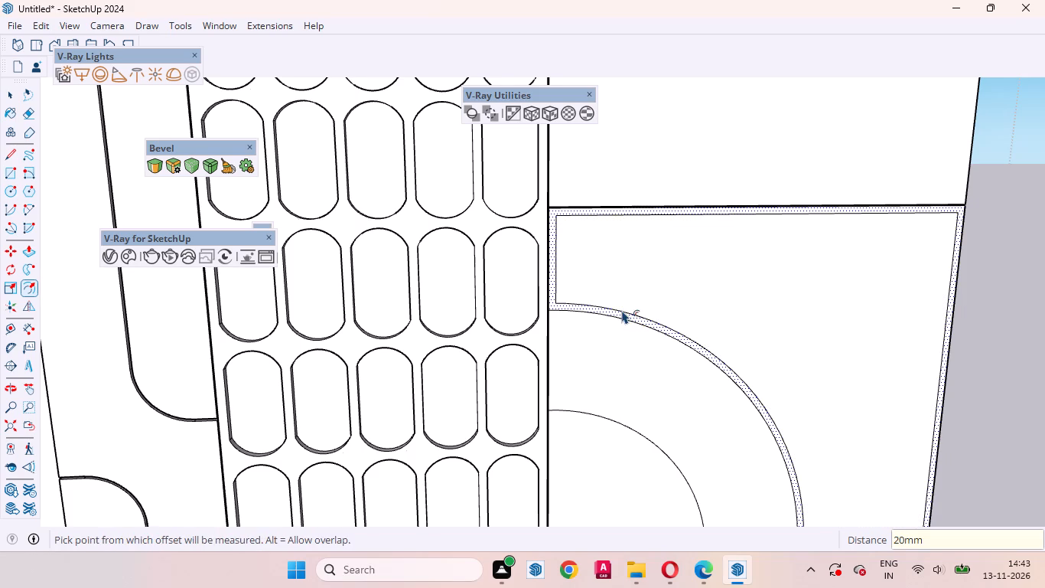
pyautogui.press('space')
# Move the offset outline's short vertical edge above the semicircle sideways onto the panel's border with the lattice.
pyautogui.scroll(-9, 604, 243)
pyautogui.scroll(6, 584, 277)
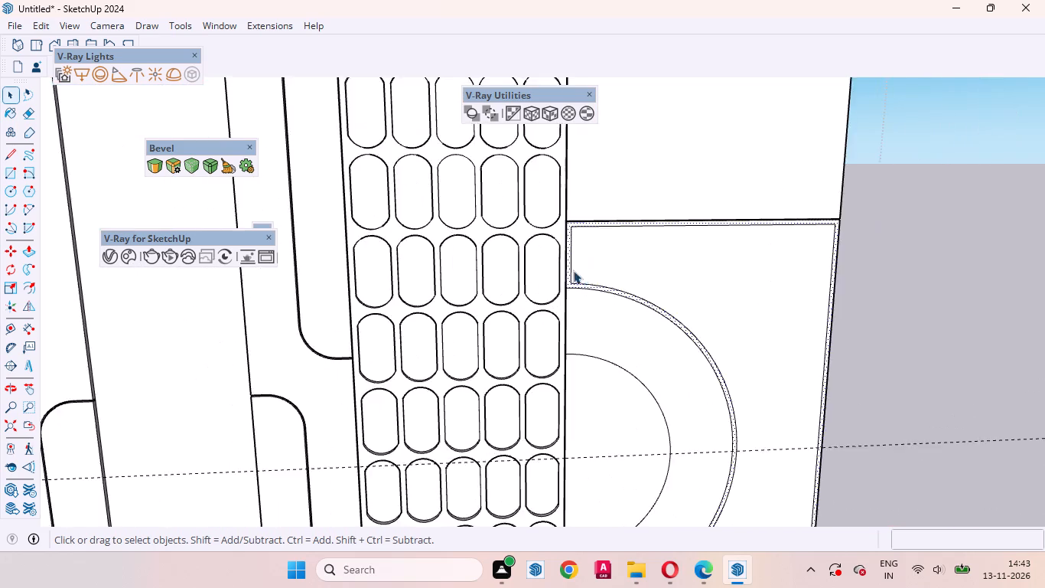
pyautogui.scroll(6, 573, 270)
pyautogui.click(567, 257)
pyautogui.scroll(13, 564, 276)
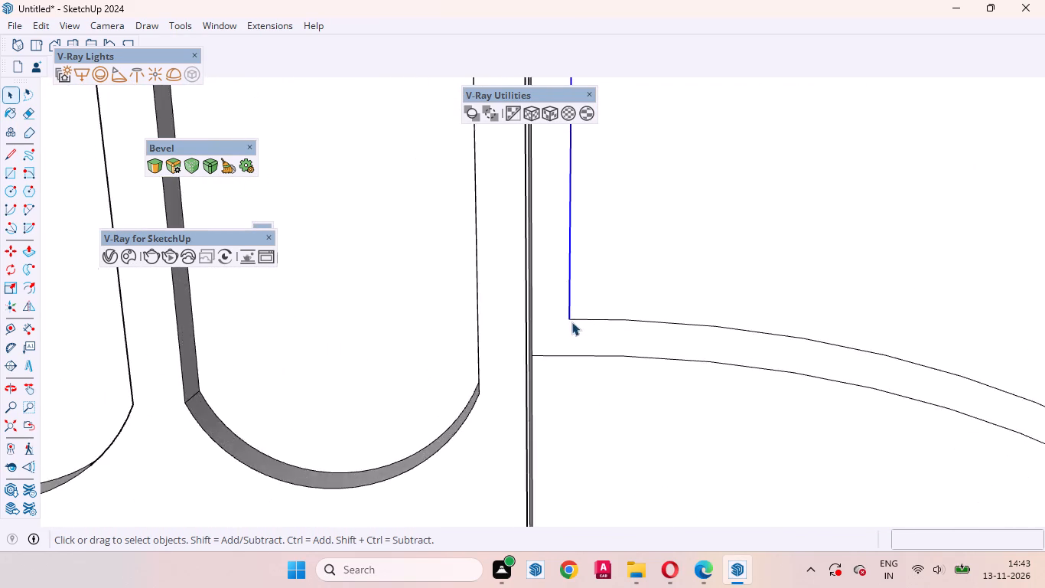
pyautogui.scroll(7, 571, 322)
pyautogui.press('m')
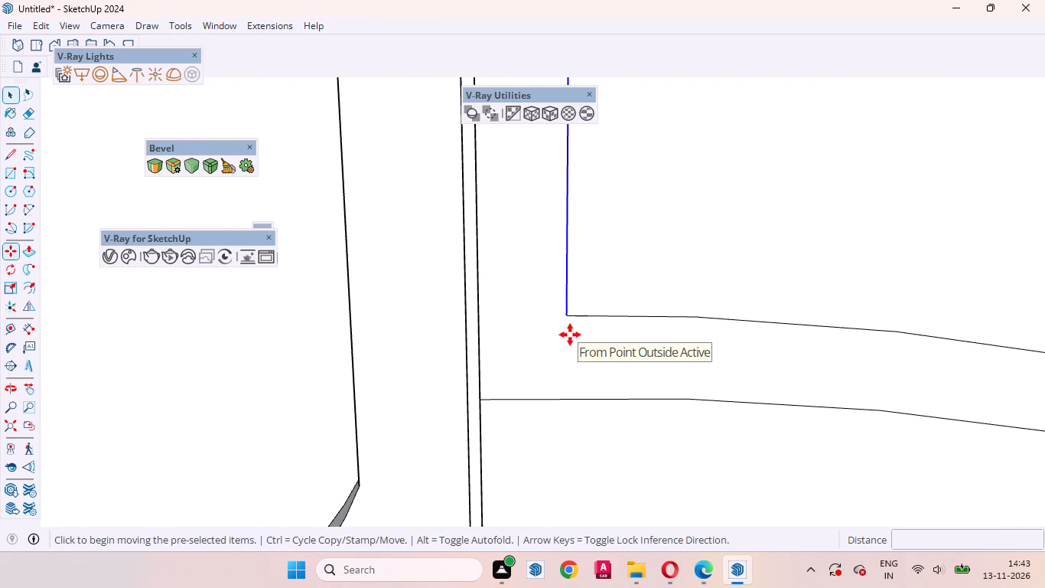
pyautogui.click(566, 313)
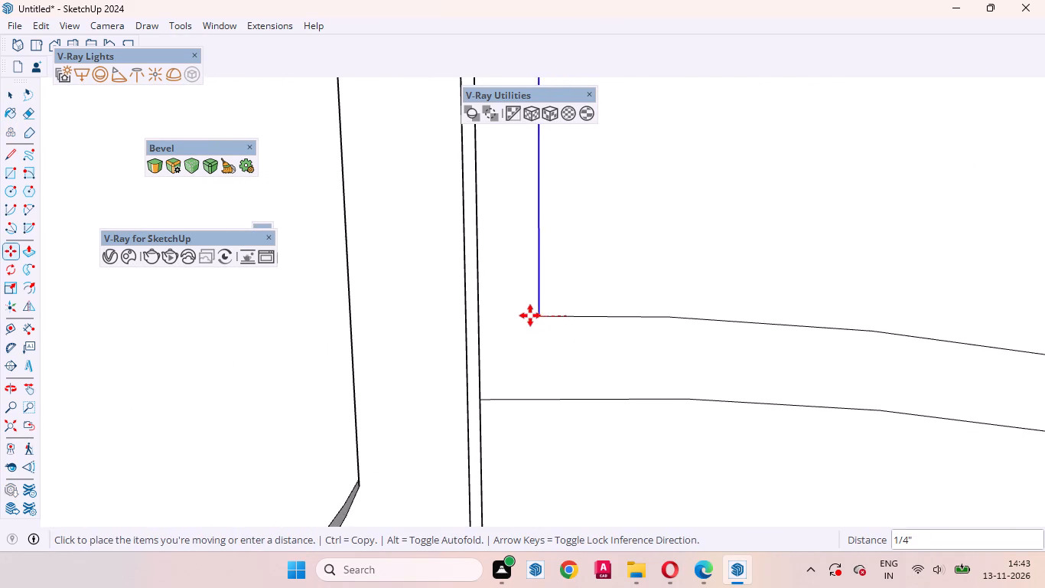
pyautogui.click(481, 317)
# Move the offset outline's top edge up about 13/16" onto the panel's upper border.
pyautogui.scroll(-4, 493, 408)
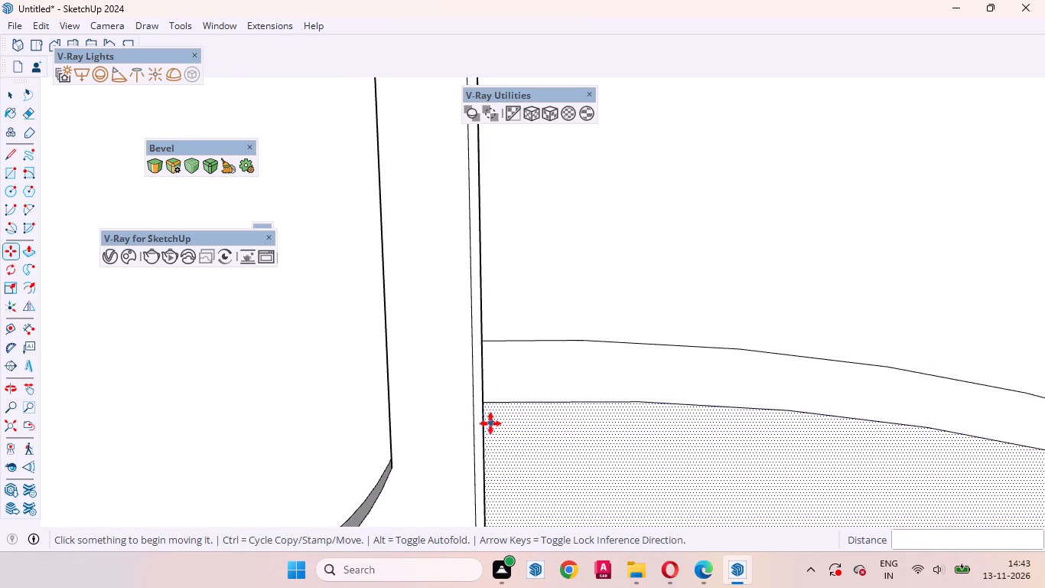
pyautogui.scroll(-20, 490, 423)
pyautogui.scroll(-3, 490, 423)
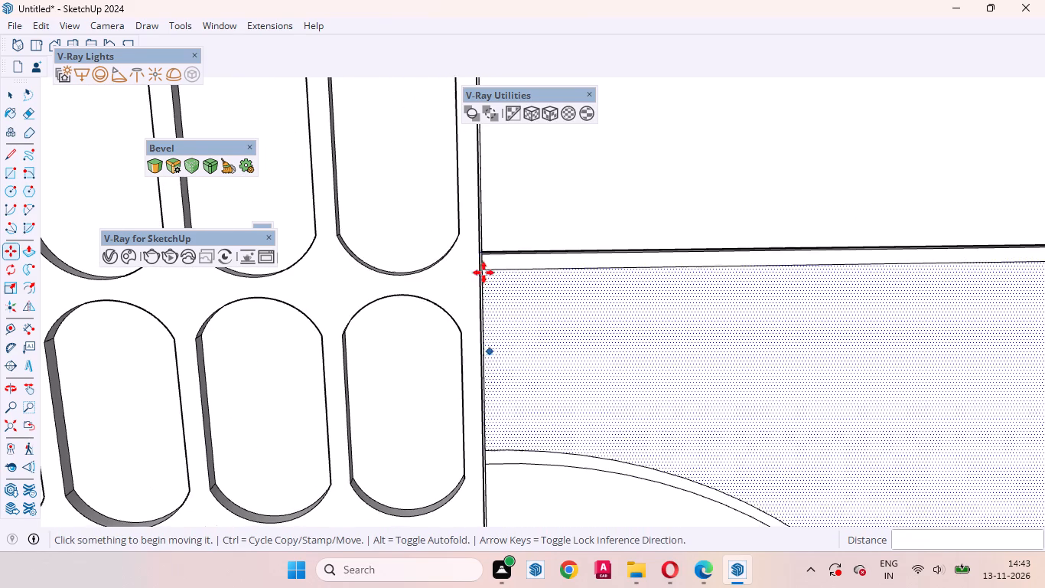
pyautogui.scroll(7, 489, 268)
pyautogui.click(519, 269)
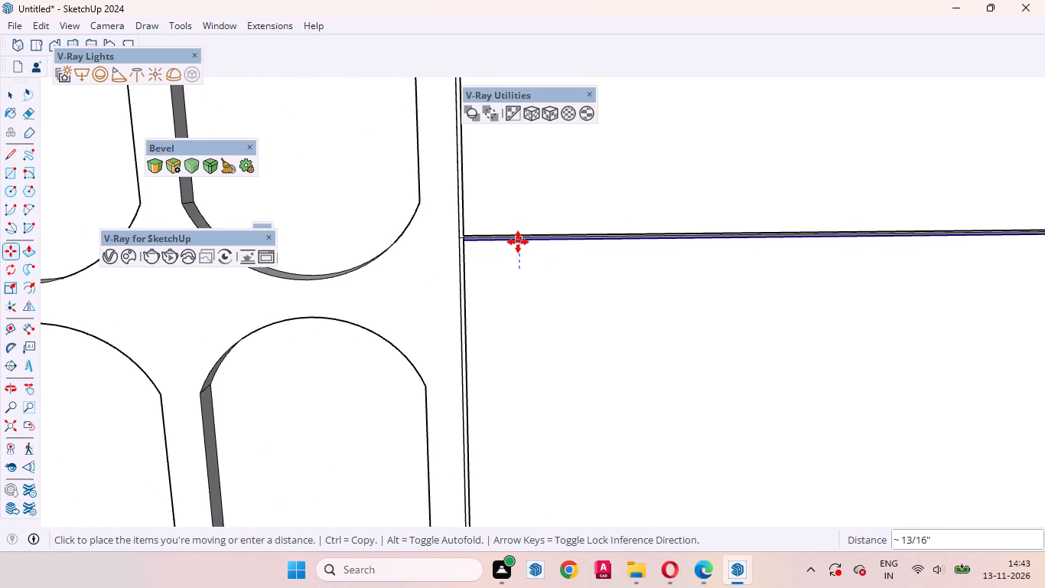
pyautogui.click(518, 242)
pyautogui.scroll(6, 500, 237)
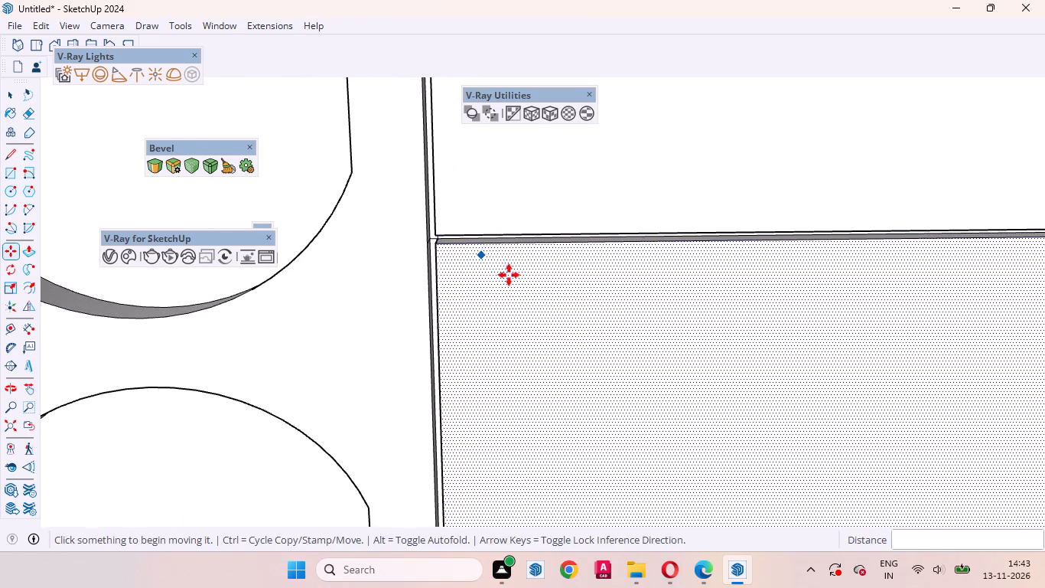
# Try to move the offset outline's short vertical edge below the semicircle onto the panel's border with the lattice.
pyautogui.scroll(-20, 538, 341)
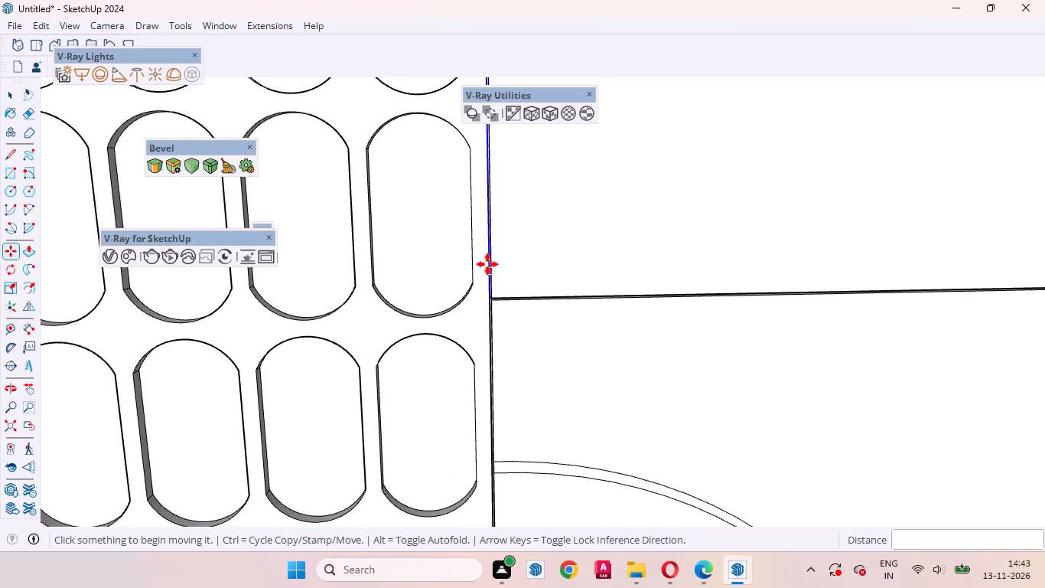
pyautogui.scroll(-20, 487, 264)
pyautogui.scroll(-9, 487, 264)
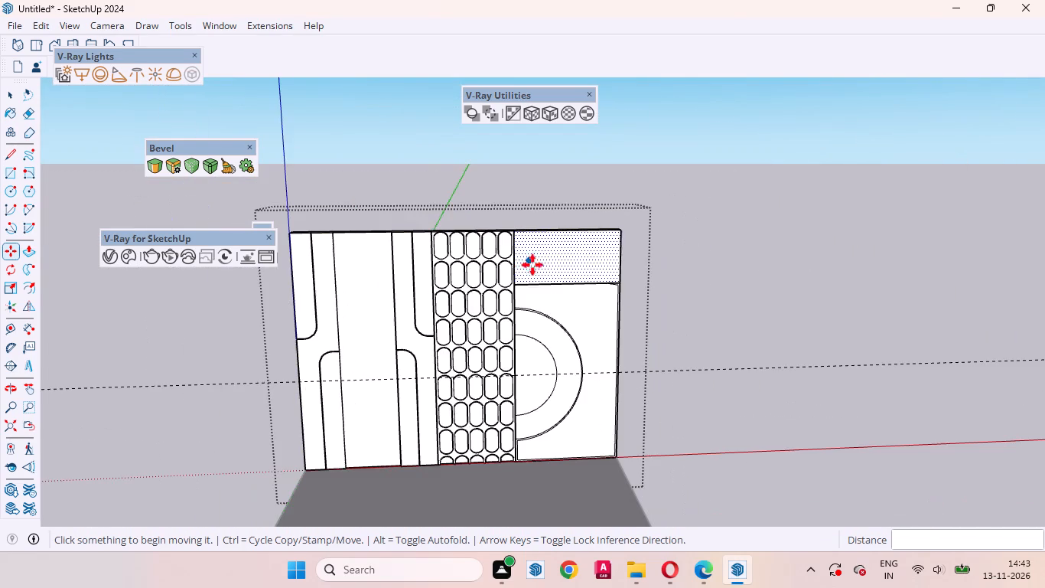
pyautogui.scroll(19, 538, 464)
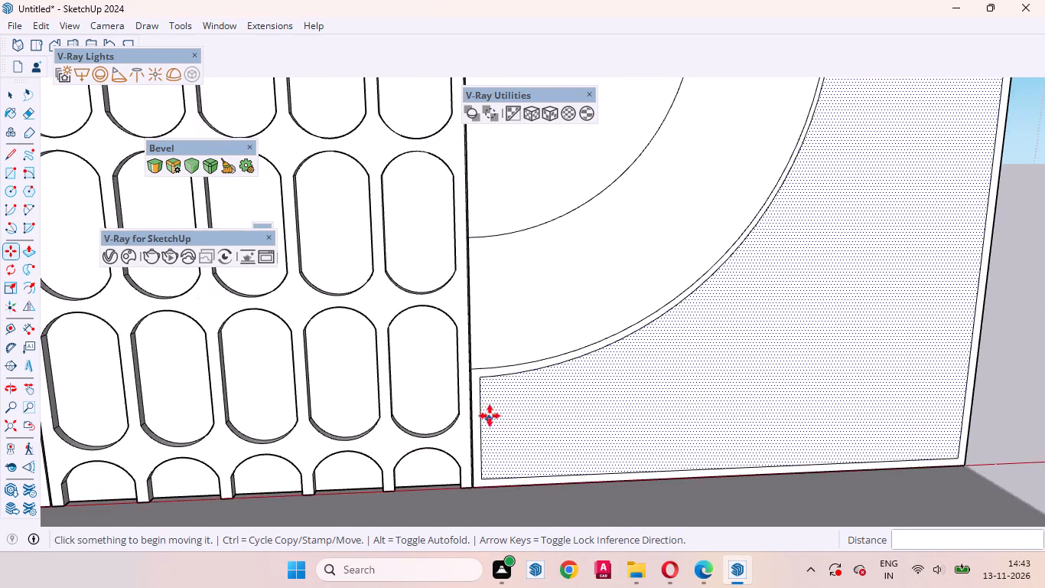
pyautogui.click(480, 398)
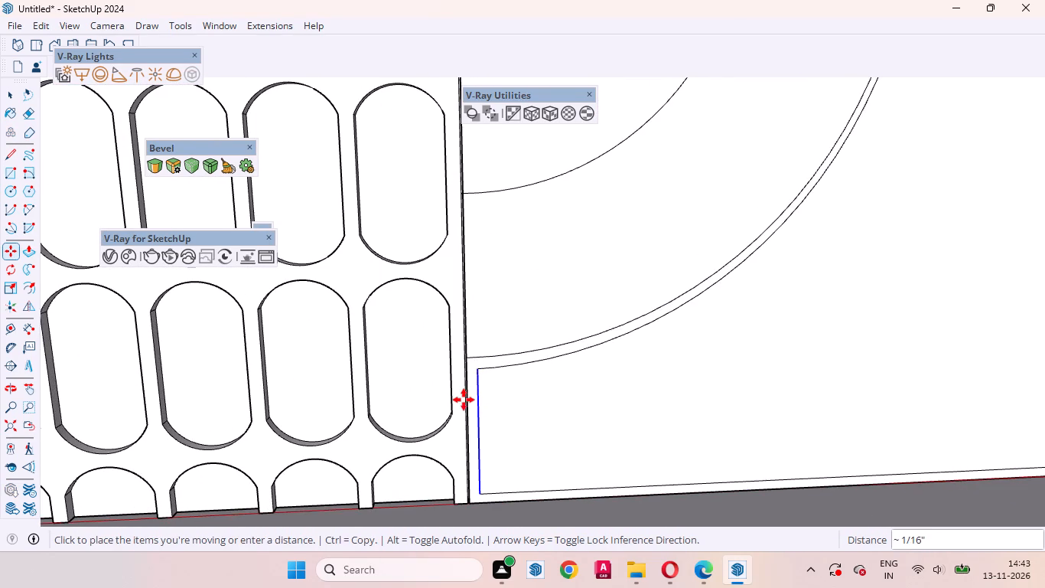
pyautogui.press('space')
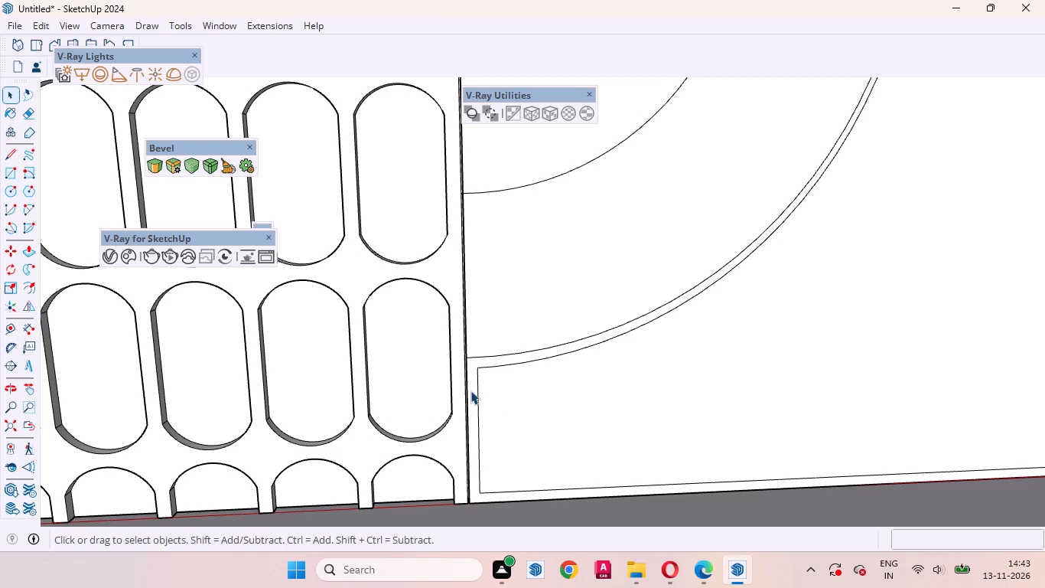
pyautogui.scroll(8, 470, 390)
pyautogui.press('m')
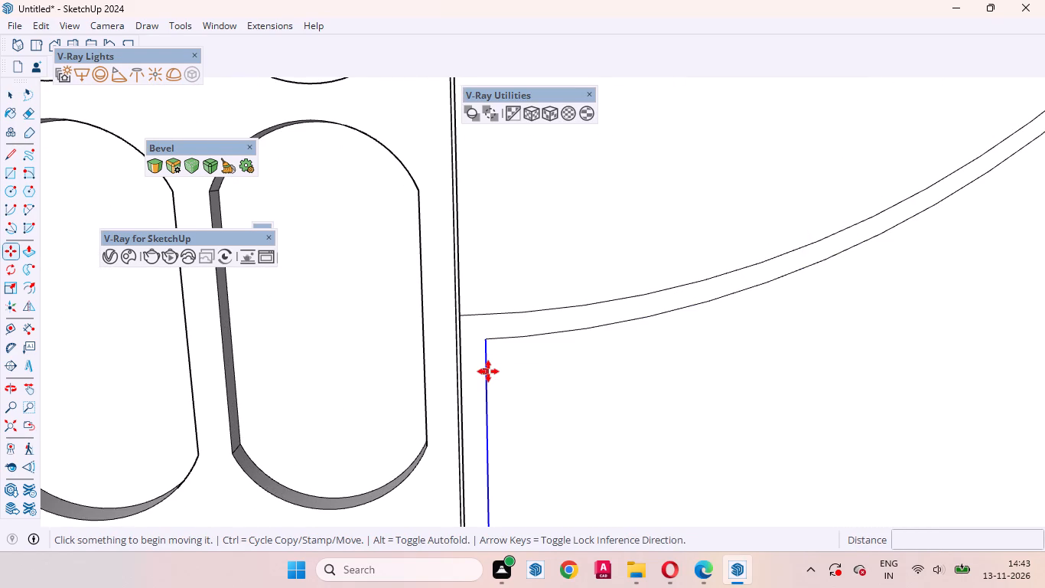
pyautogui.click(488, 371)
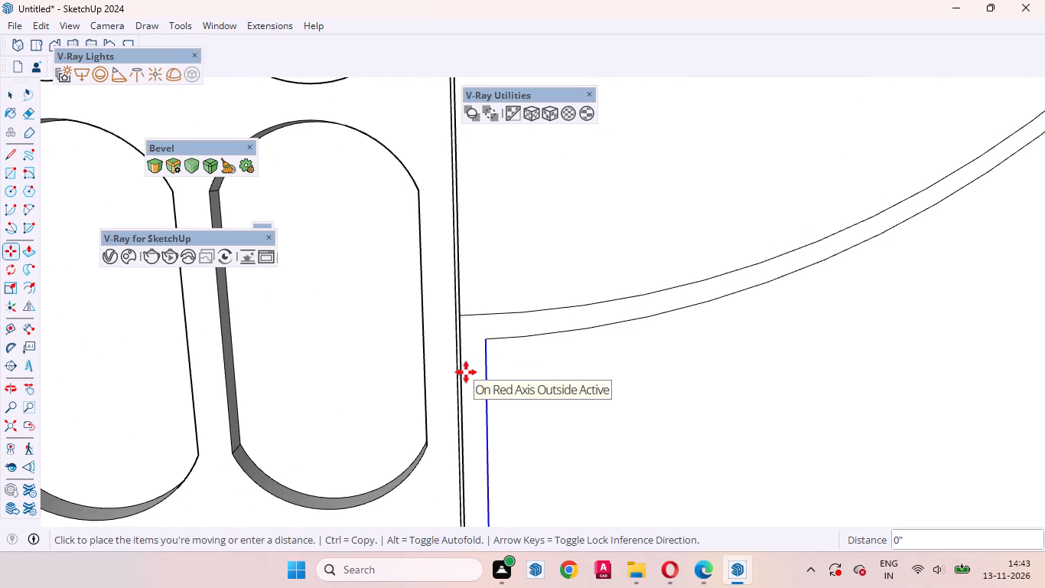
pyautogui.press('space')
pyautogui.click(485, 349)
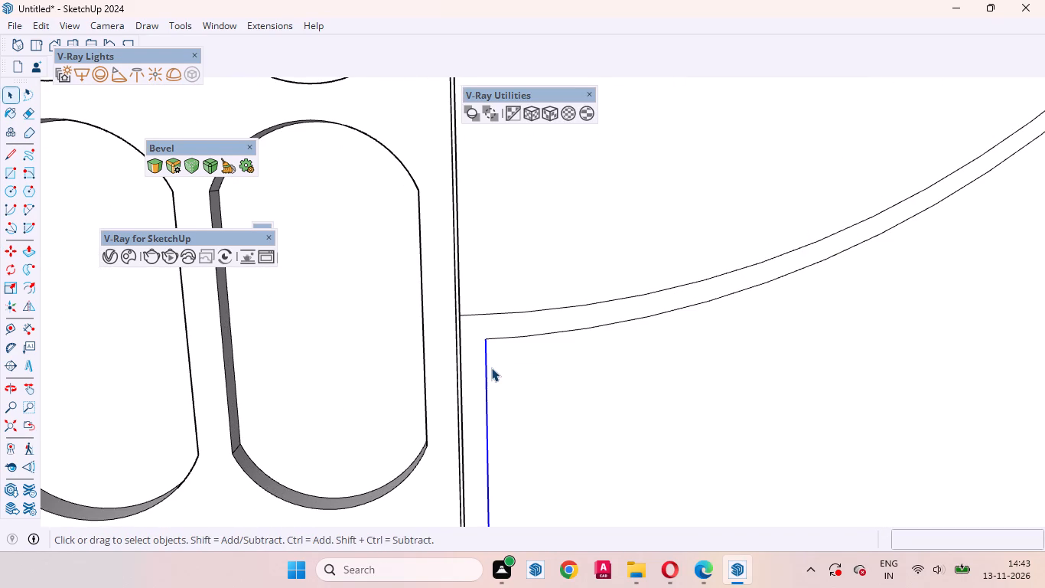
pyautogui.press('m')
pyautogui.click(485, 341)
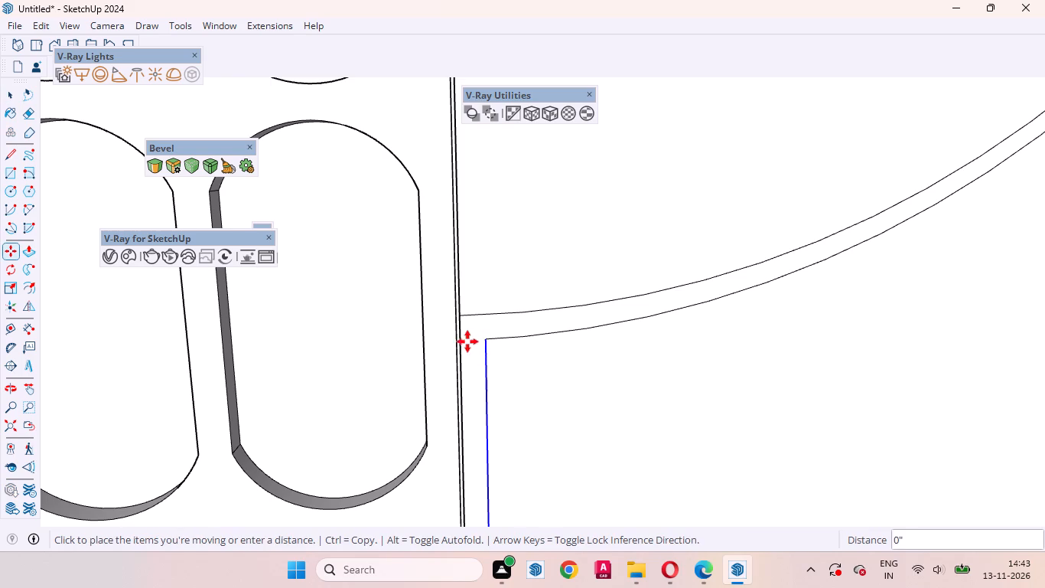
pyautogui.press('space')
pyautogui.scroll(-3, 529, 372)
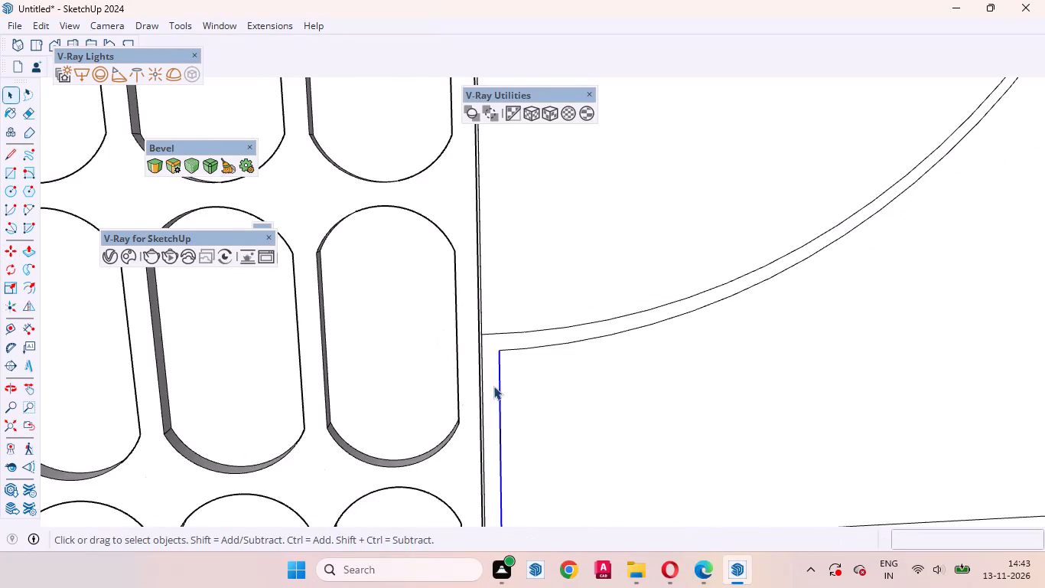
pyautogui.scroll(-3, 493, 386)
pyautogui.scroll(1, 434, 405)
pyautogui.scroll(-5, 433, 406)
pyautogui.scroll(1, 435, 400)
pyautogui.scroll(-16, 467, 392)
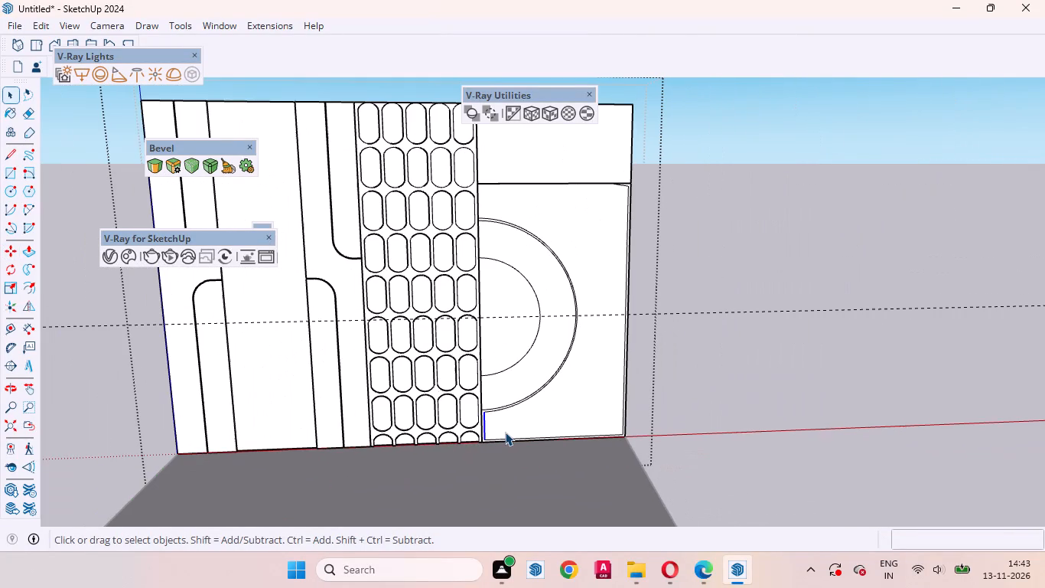
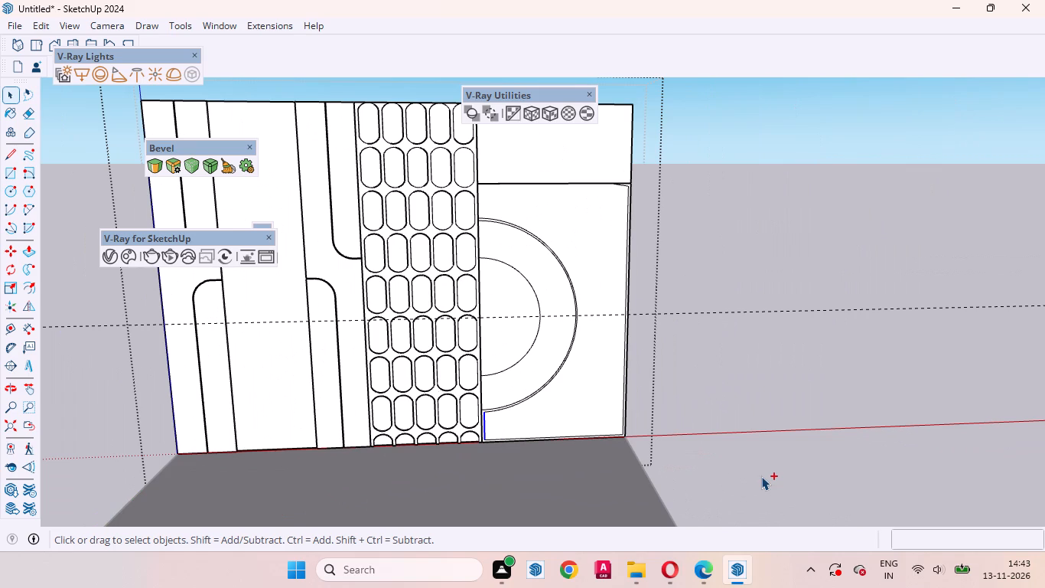
# Undo the offset-edge moves and the 20 mm offset on the panel face surrounding the outer semicircle.
pyautogui.hotkey('ctrl', 'z')
pyautogui.hotkey('ctrl', 'z')
pyautogui.hotkey('ctrl', 'z')
pyautogui.hotkey('ctrl', 'z')
pyautogui.hotkey('ctrl', 'z')
pyautogui.hotkey('ctrl', 'z')
pyautogui.press('space')
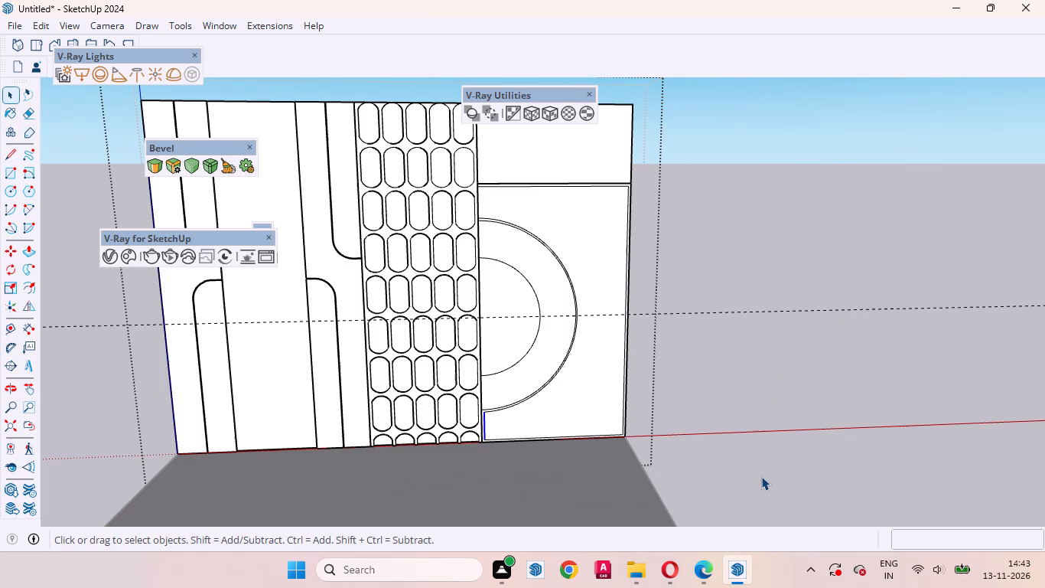
pyautogui.hotkey('ctrl', 'z')
pyautogui.hotkey('ctrl', 'z')
pyautogui.hotkey('ctrl', 'z')
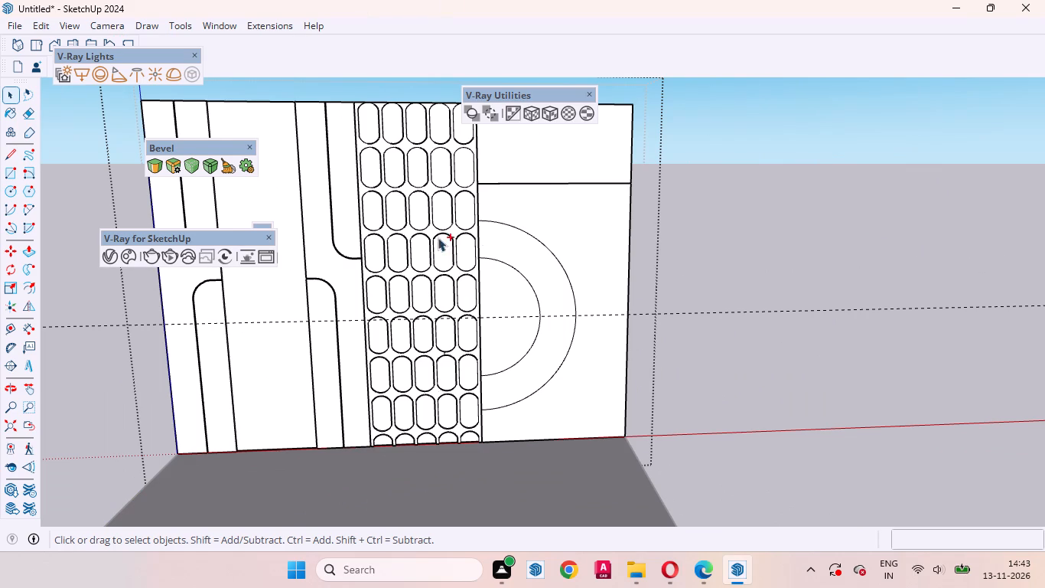
# Offset the outline of the panel face surrounding the outer semicircle inward by 18 mm.
pyautogui.scroll(1, 503, 227)
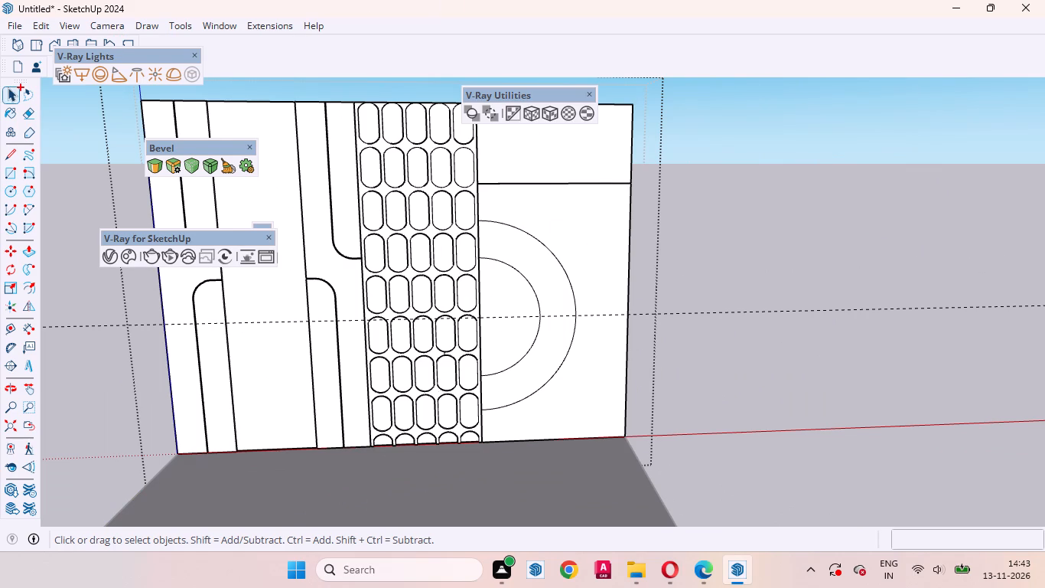
pyautogui.scroll(6, 512, 227)
pyautogui.click(11, 90)
pyautogui.click(598, 227)
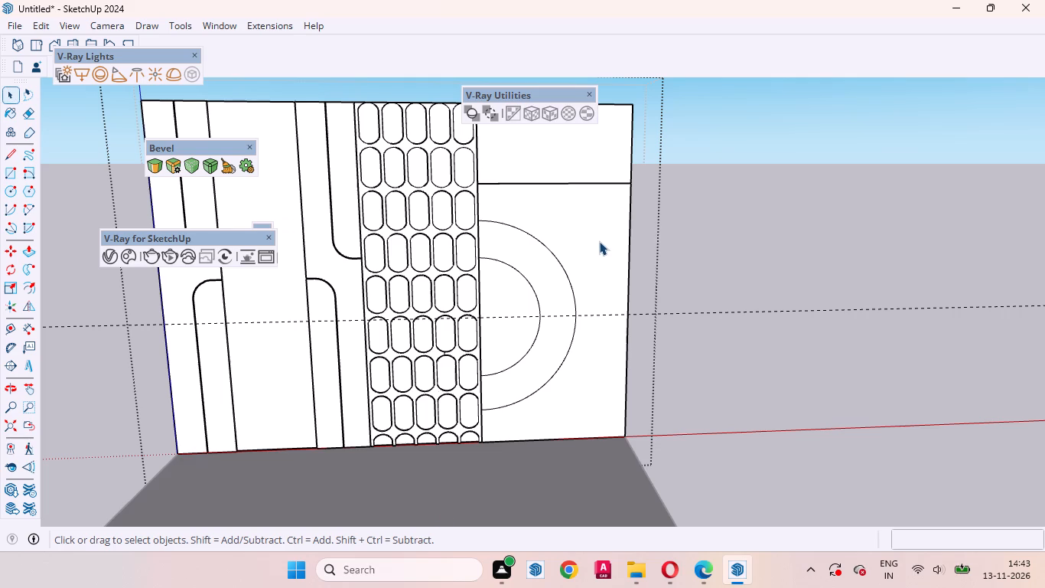
pyautogui.doubleClick(598, 243)
pyautogui.click(601, 258)
pyautogui.scroll(3, 584, 250)
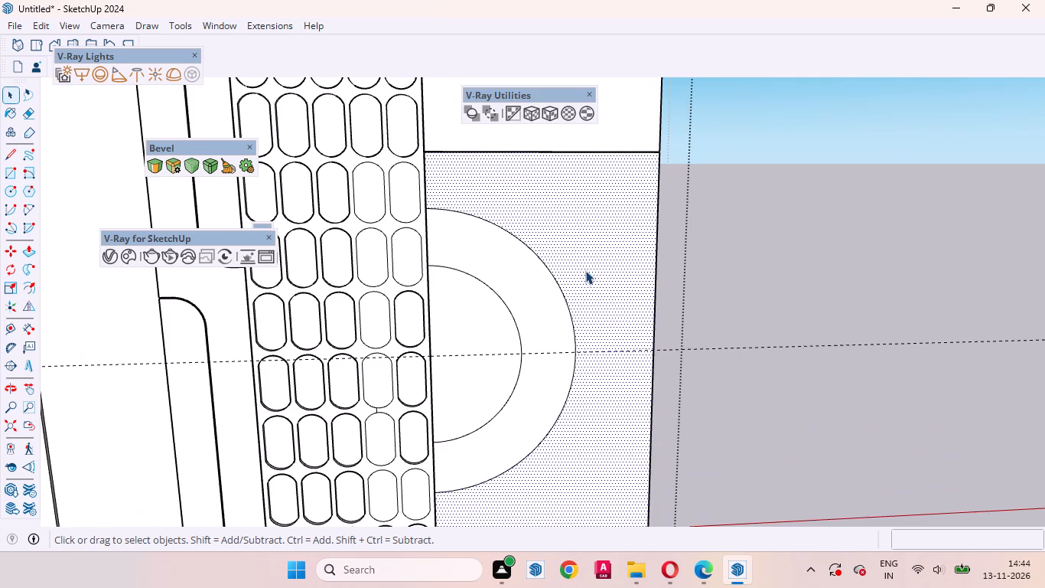
pyautogui.press('a')
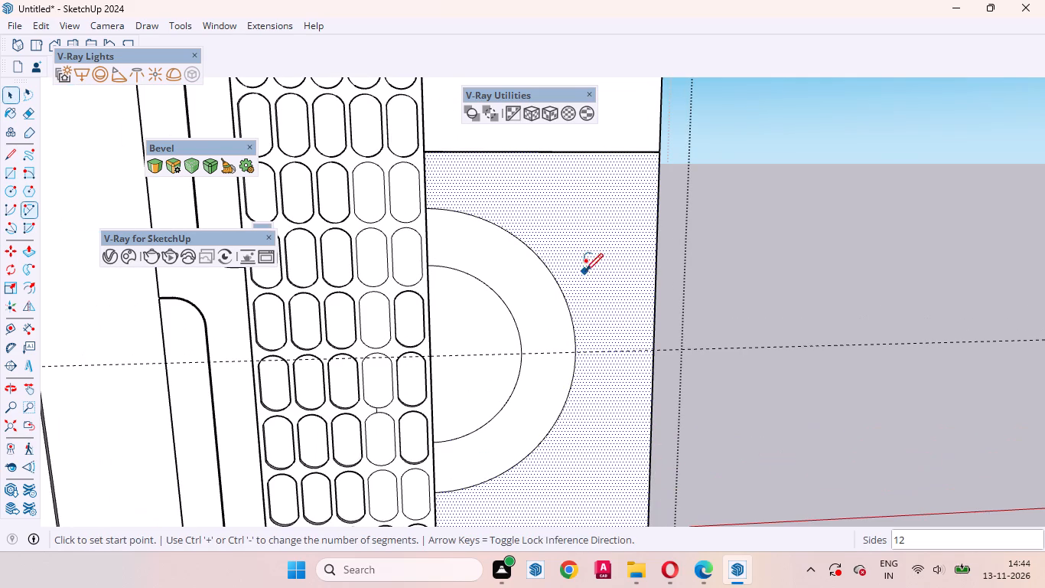
pyautogui.press('space')
pyautogui.click(581, 258)
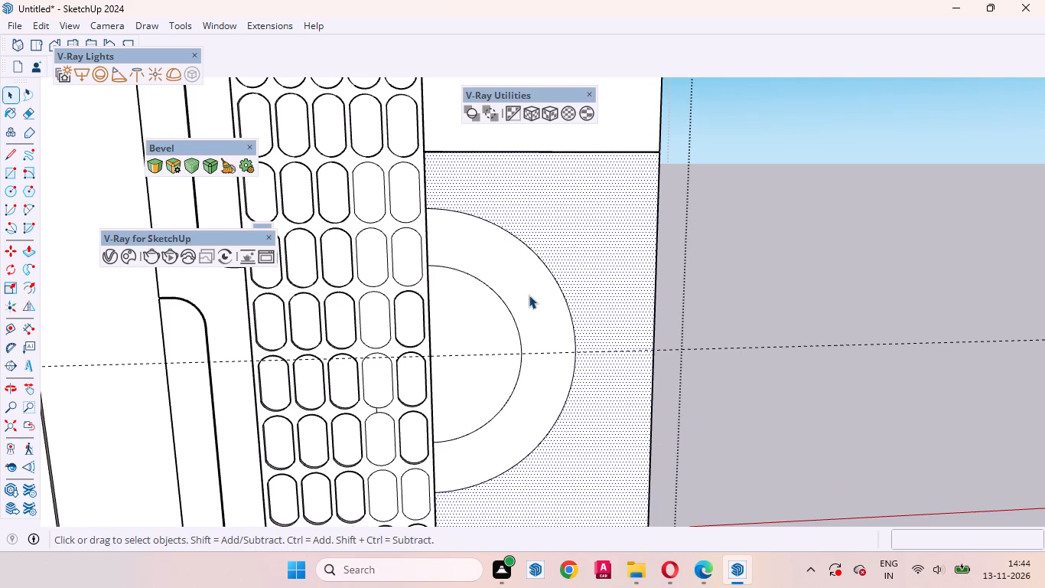
pyautogui.click(529, 292)
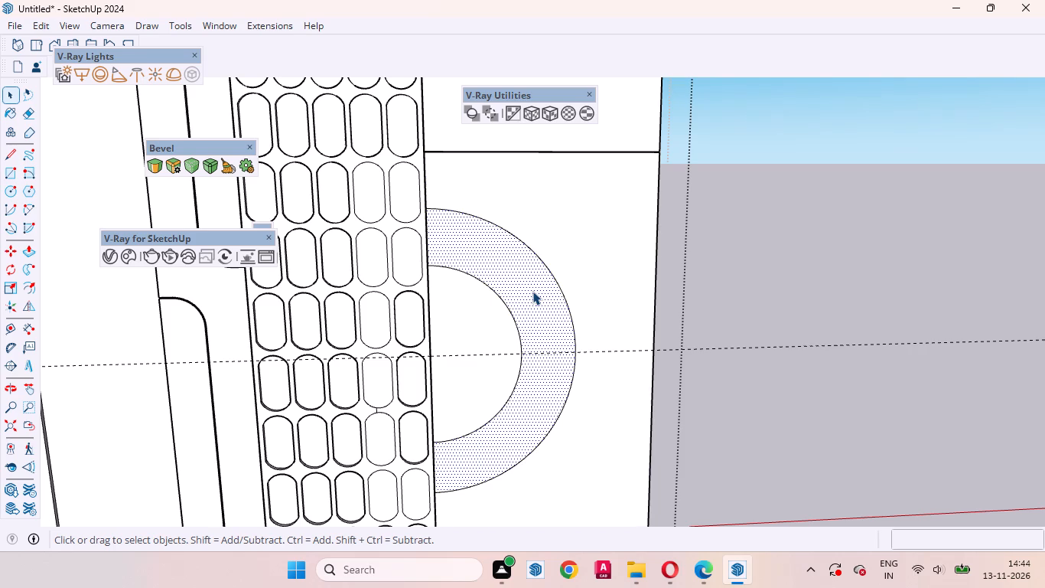
pyautogui.press('t')
pyautogui.press('space')
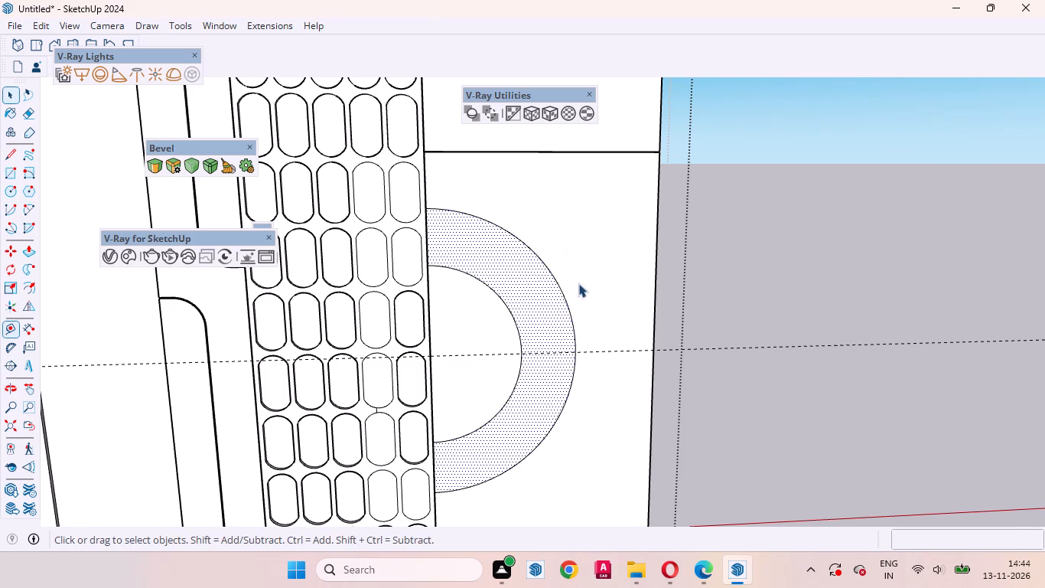
pyautogui.click(584, 269)
pyautogui.press('f')
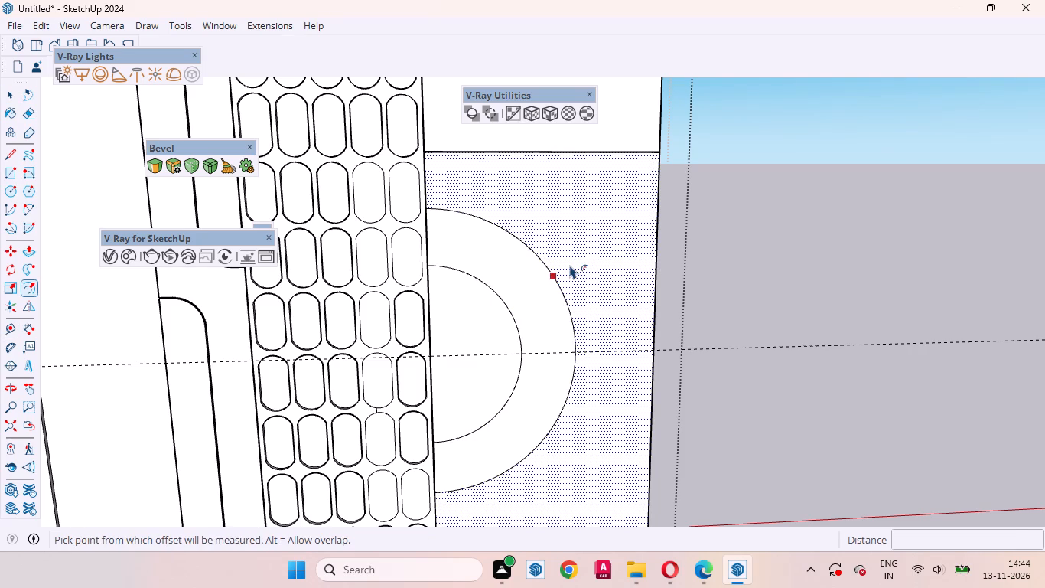
pyautogui.click(570, 265)
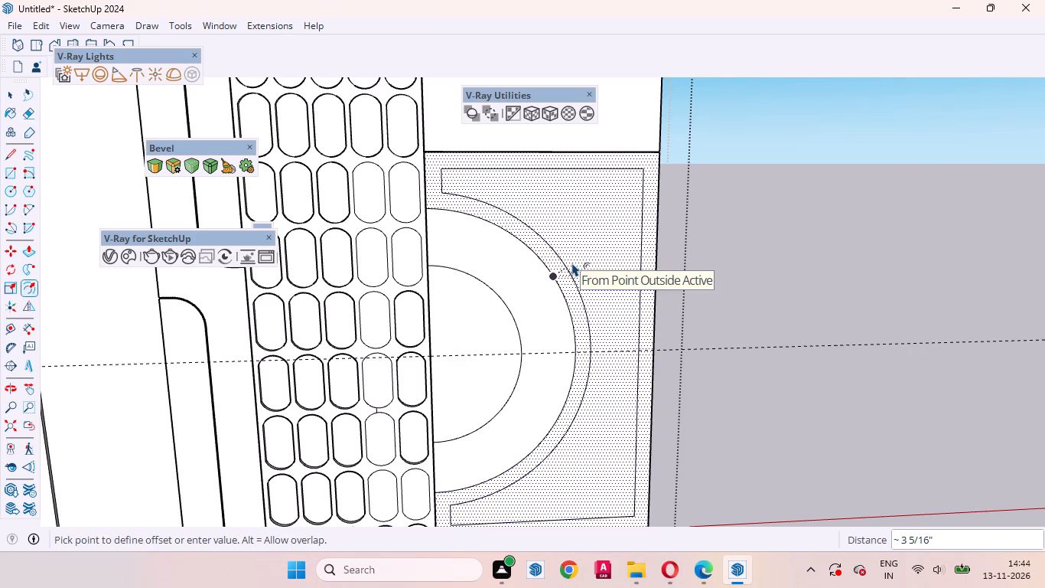
pyautogui.write('18mm')
pyautogui.press('Return')
pyautogui.press('space')
# Draw a short horizontal line from the offset outline's corner just above the semicircle to the panel's border with the lattice.
pyautogui.scroll(6, 459, 173)
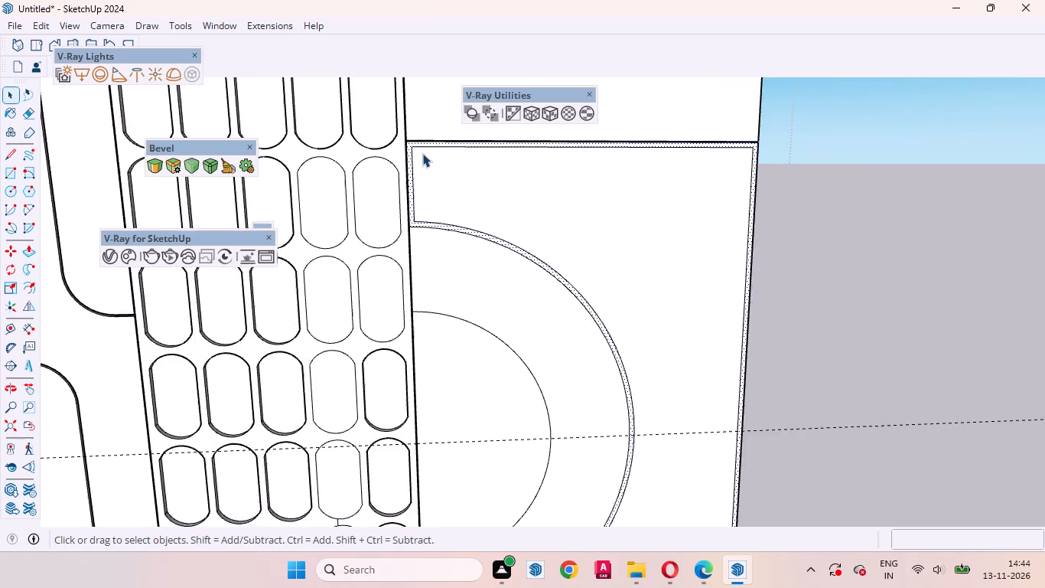
pyautogui.scroll(2, 422, 153)
pyautogui.scroll(15, 428, 267)
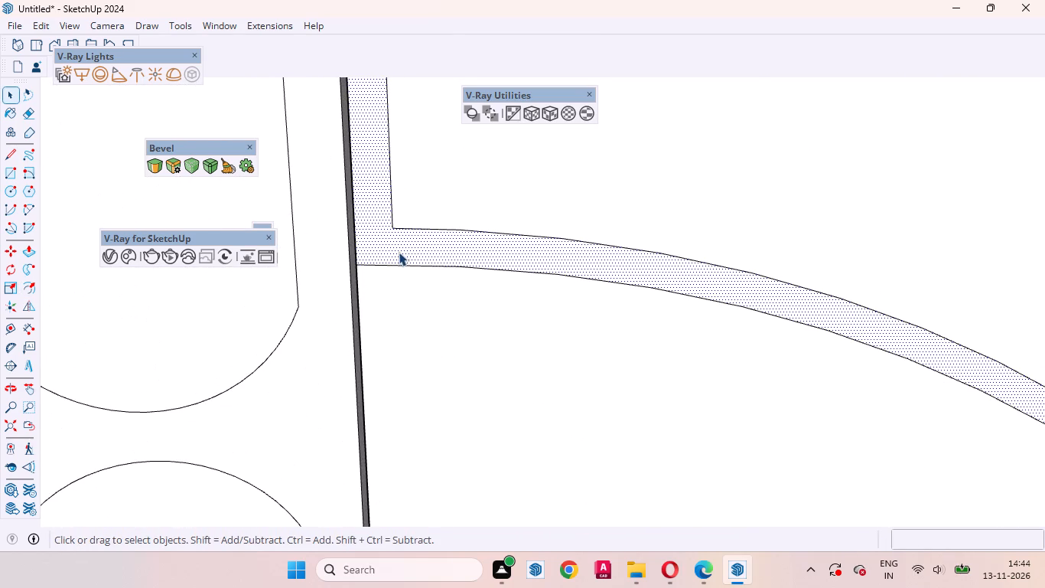
pyautogui.press('l')
pyautogui.scroll(4, 390, 229)
pyautogui.click(394, 228)
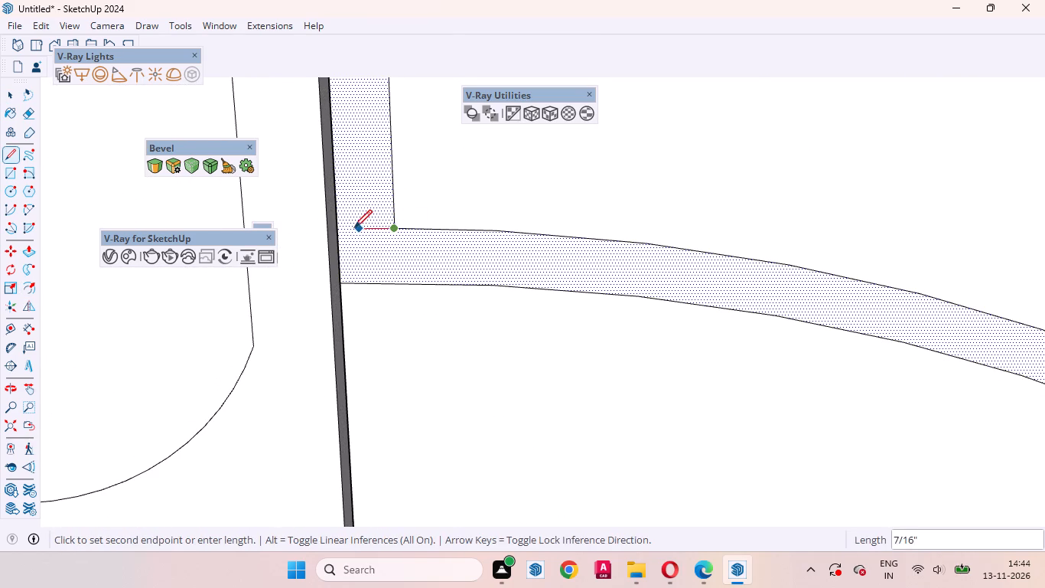
pyautogui.click(340, 230)
# Draw a short horizontal line from the offset outline's corner just below the semicircle to the panel's border with the lattice.
pyautogui.scroll(-7, 435, 224)
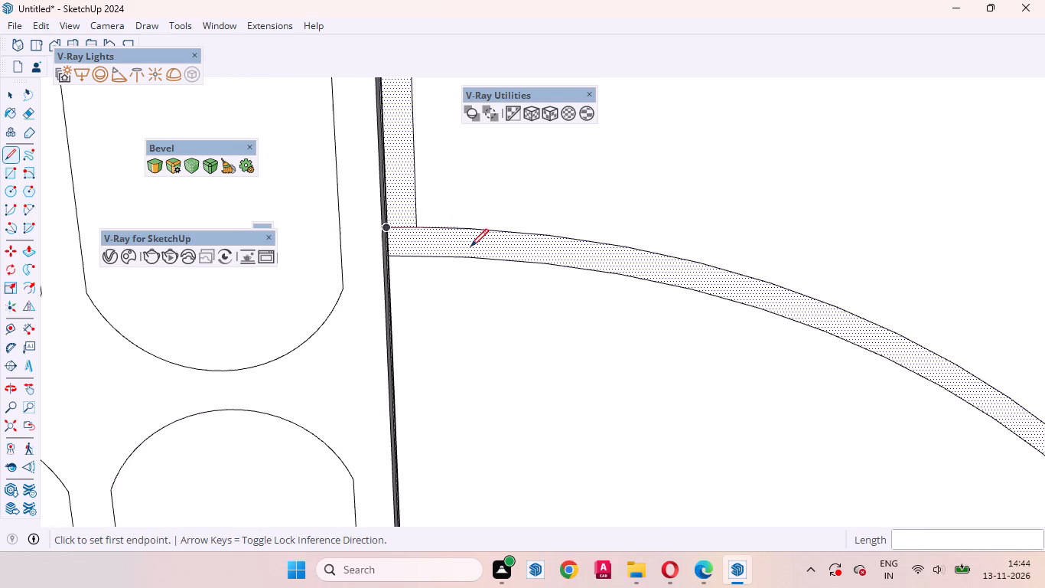
pyautogui.scroll(-12, 448, 246)
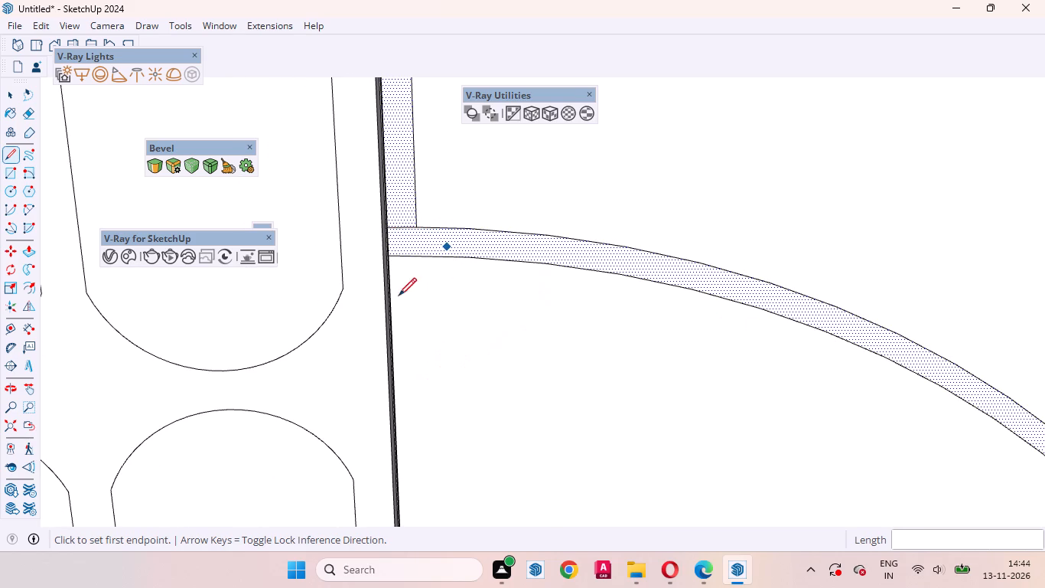
pyautogui.scroll(-4, 500, 307)
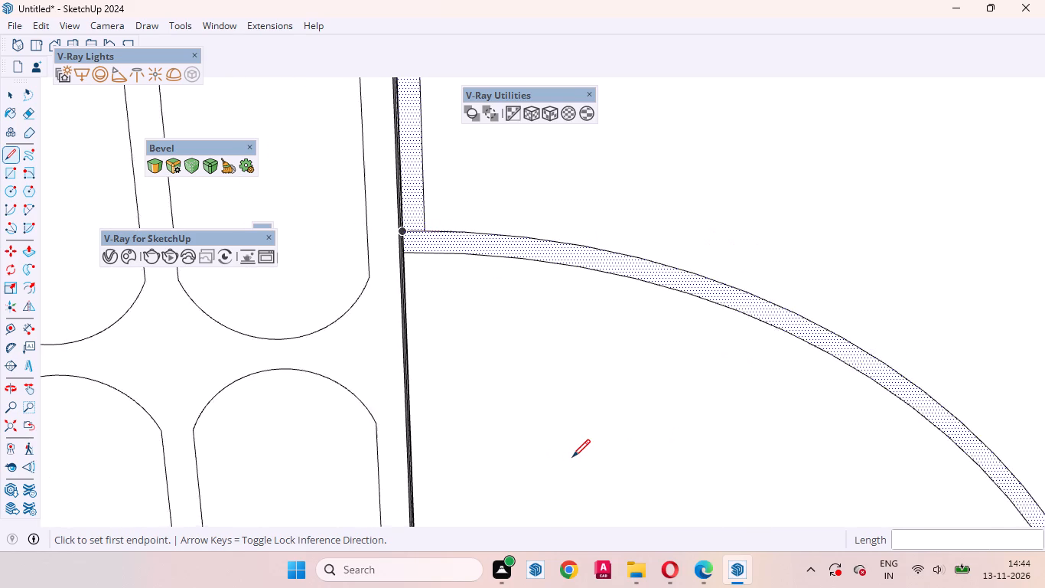
pyautogui.scroll(-18, 572, 345)
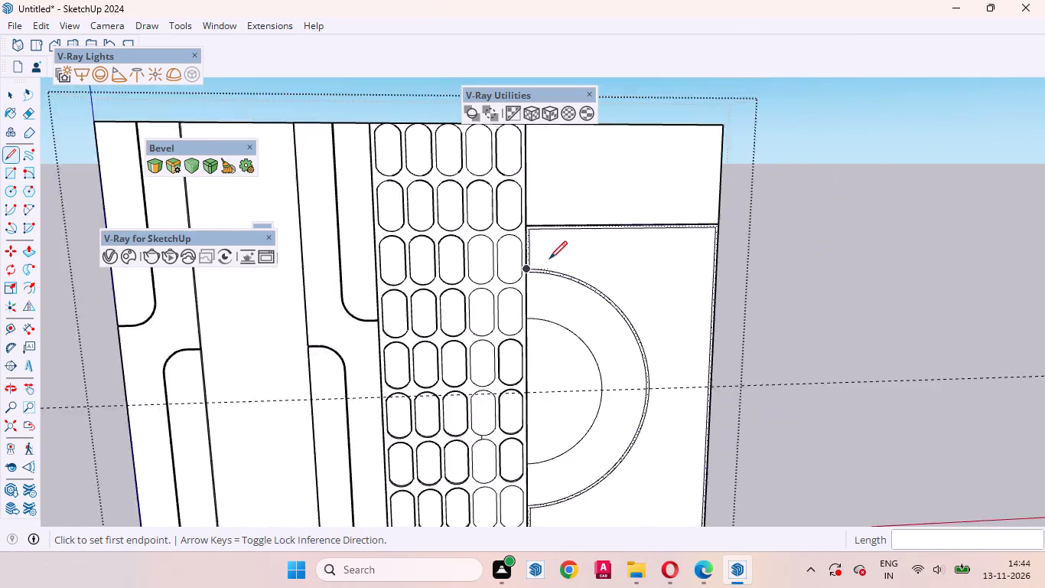
pyautogui.scroll(-5, 549, 259)
pyautogui.scroll(19, 547, 456)
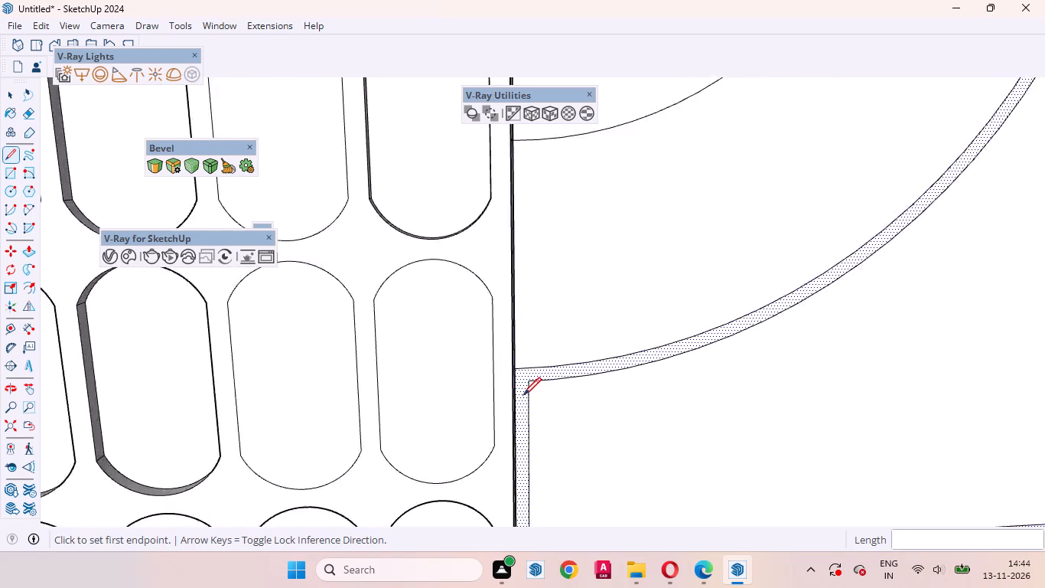
pyautogui.scroll(11, 523, 395)
pyautogui.click(536, 357)
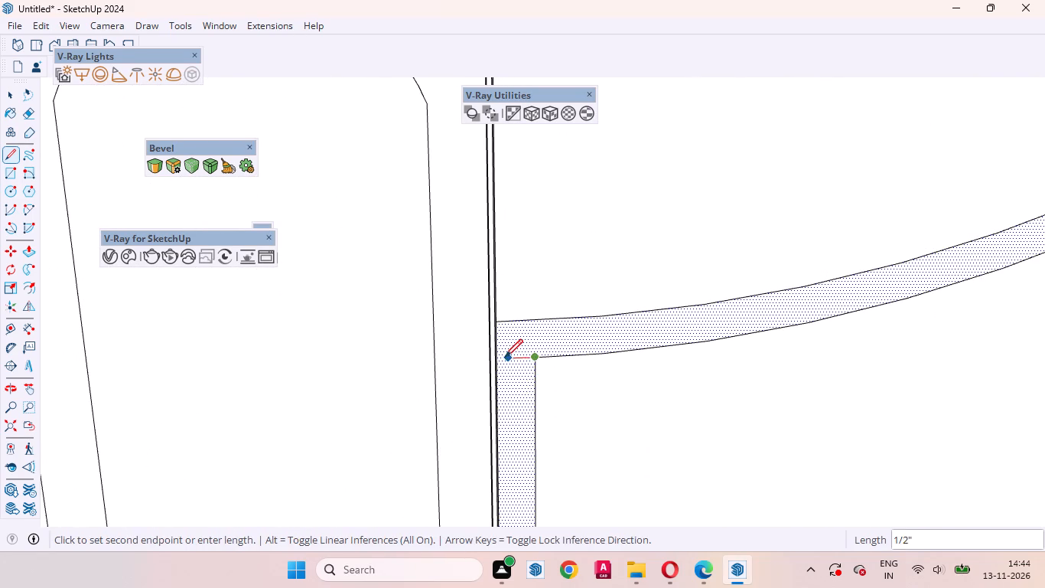
pyautogui.click(496, 357)
pyautogui.press('space')
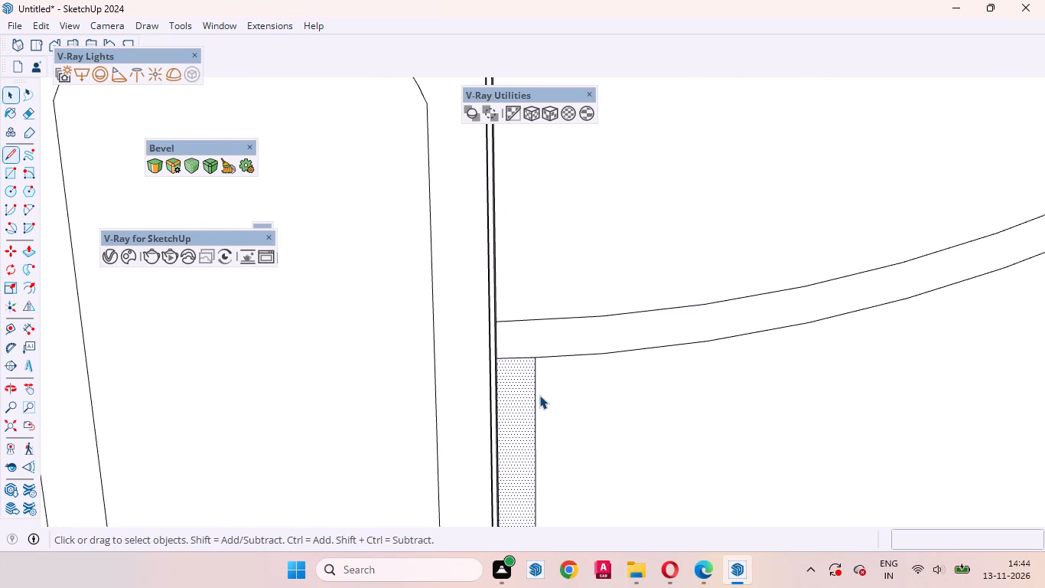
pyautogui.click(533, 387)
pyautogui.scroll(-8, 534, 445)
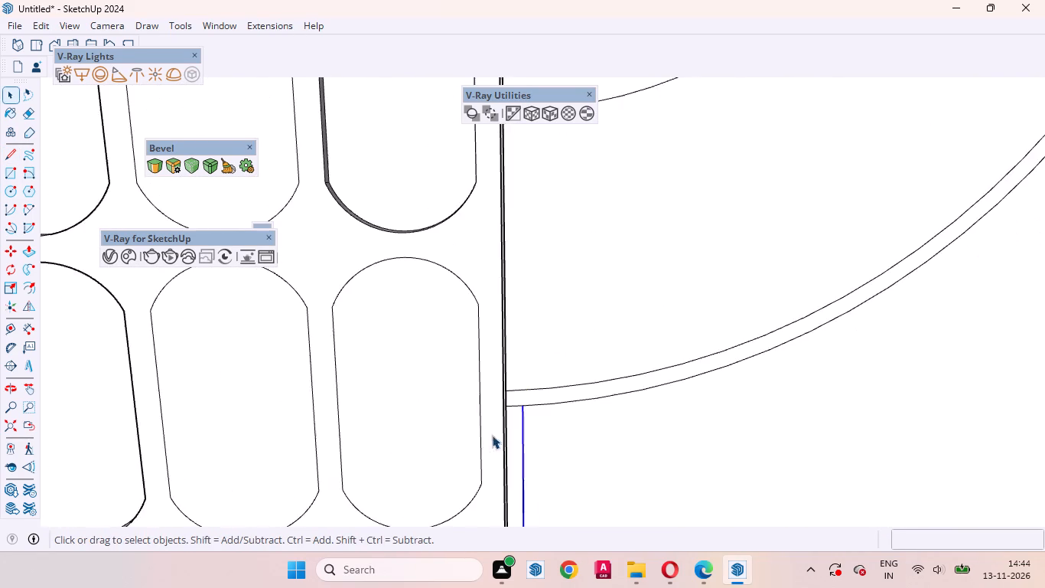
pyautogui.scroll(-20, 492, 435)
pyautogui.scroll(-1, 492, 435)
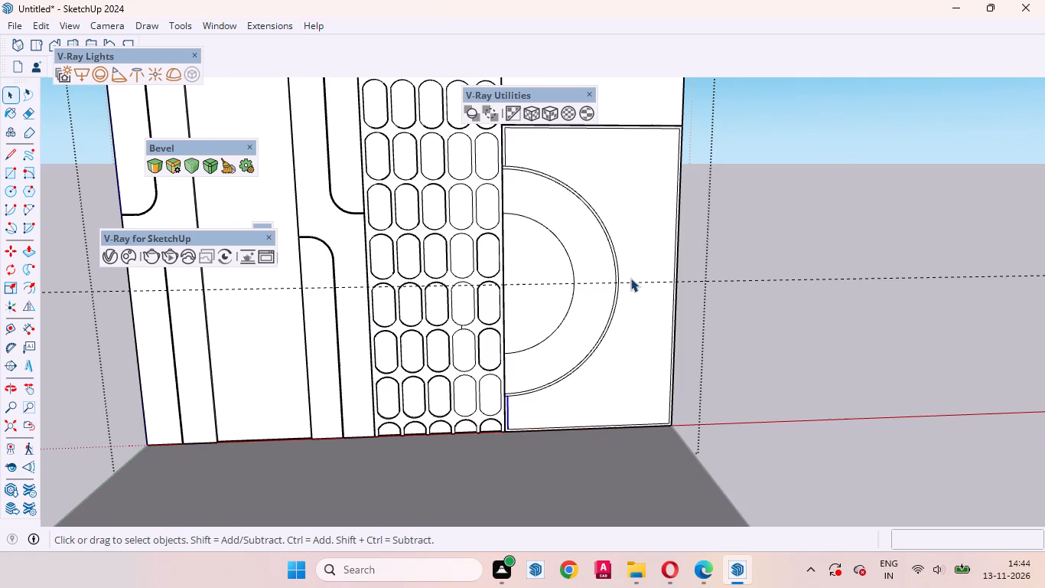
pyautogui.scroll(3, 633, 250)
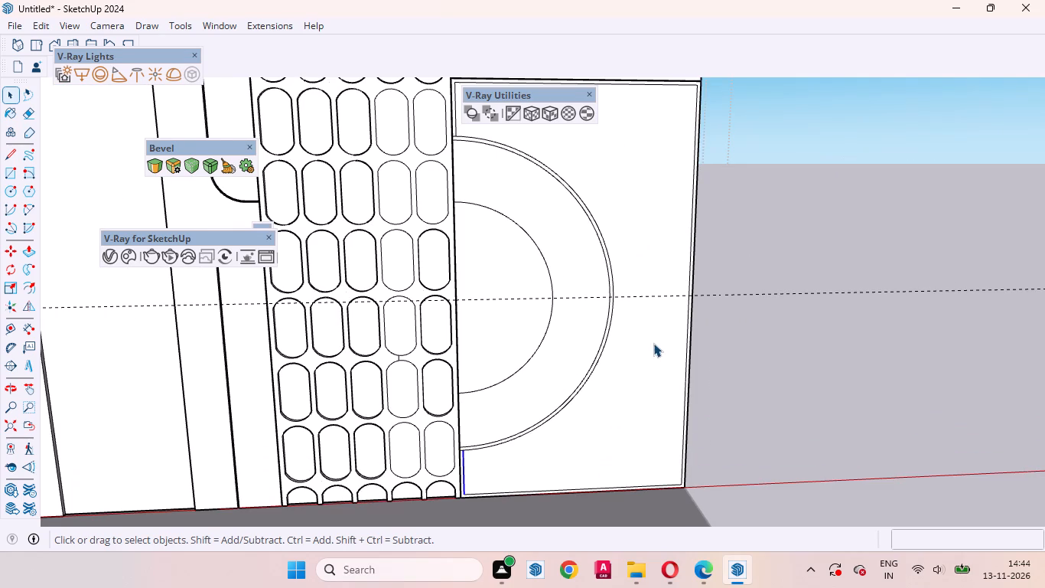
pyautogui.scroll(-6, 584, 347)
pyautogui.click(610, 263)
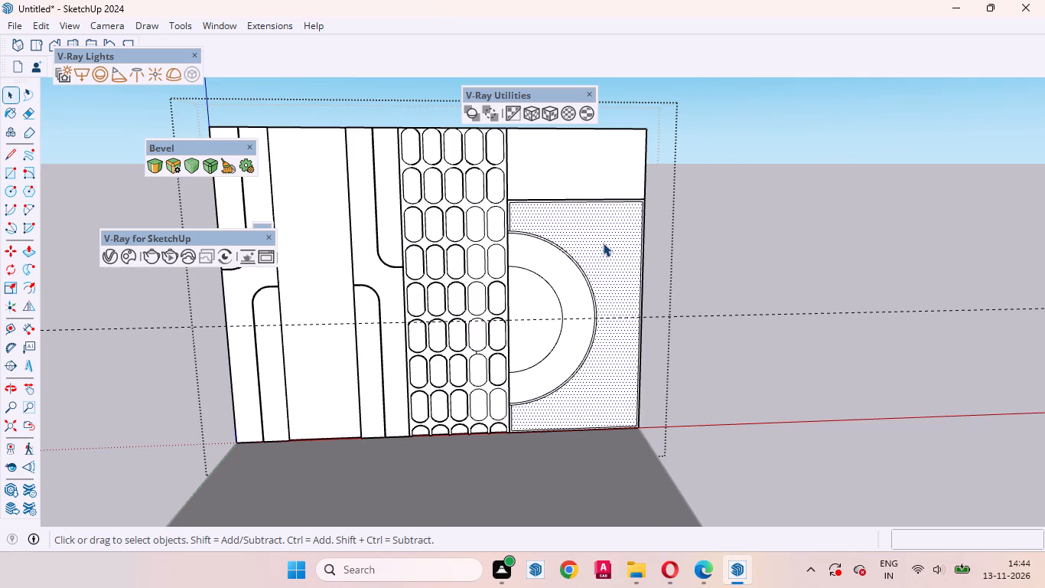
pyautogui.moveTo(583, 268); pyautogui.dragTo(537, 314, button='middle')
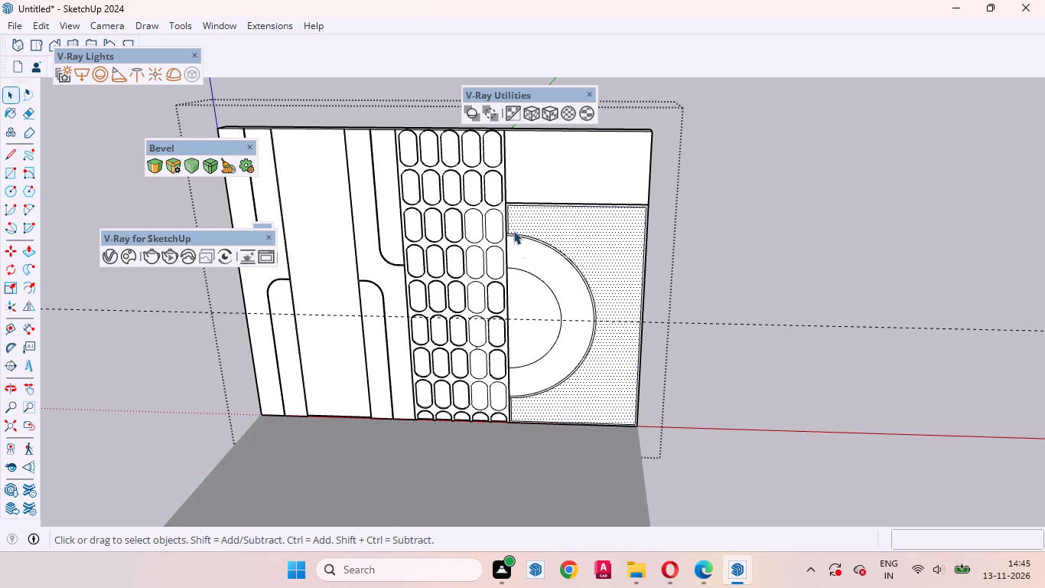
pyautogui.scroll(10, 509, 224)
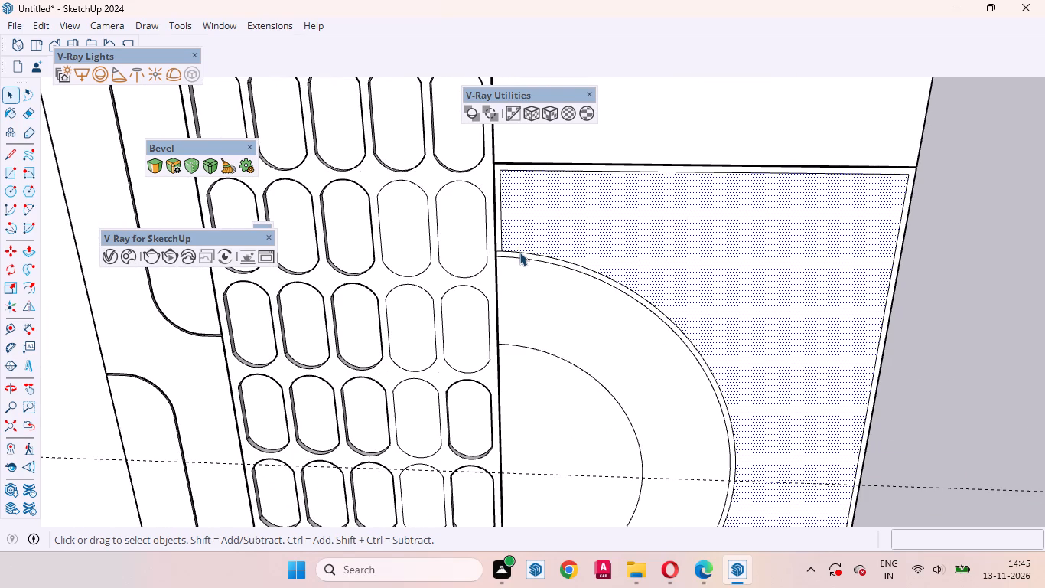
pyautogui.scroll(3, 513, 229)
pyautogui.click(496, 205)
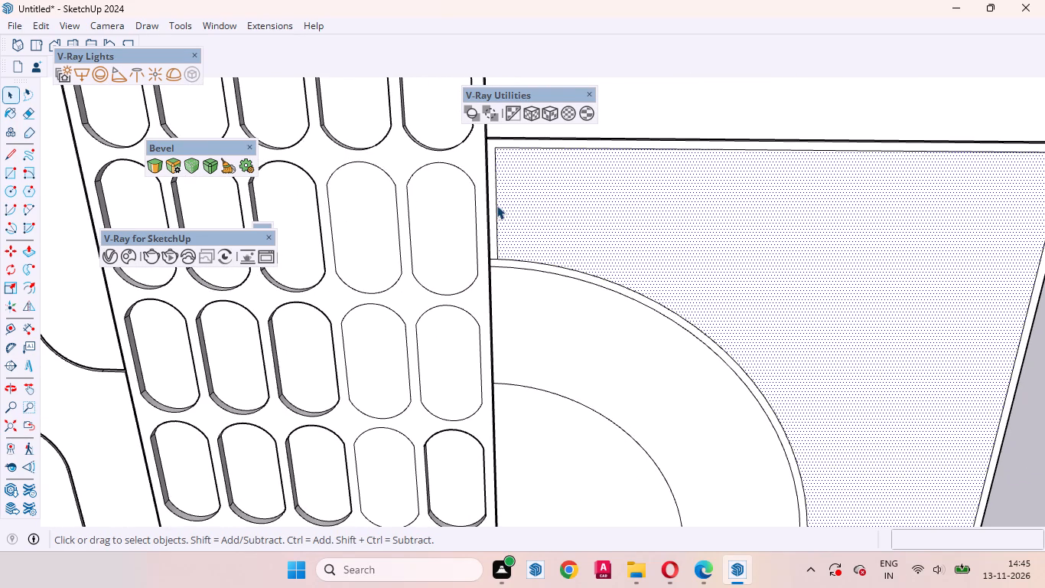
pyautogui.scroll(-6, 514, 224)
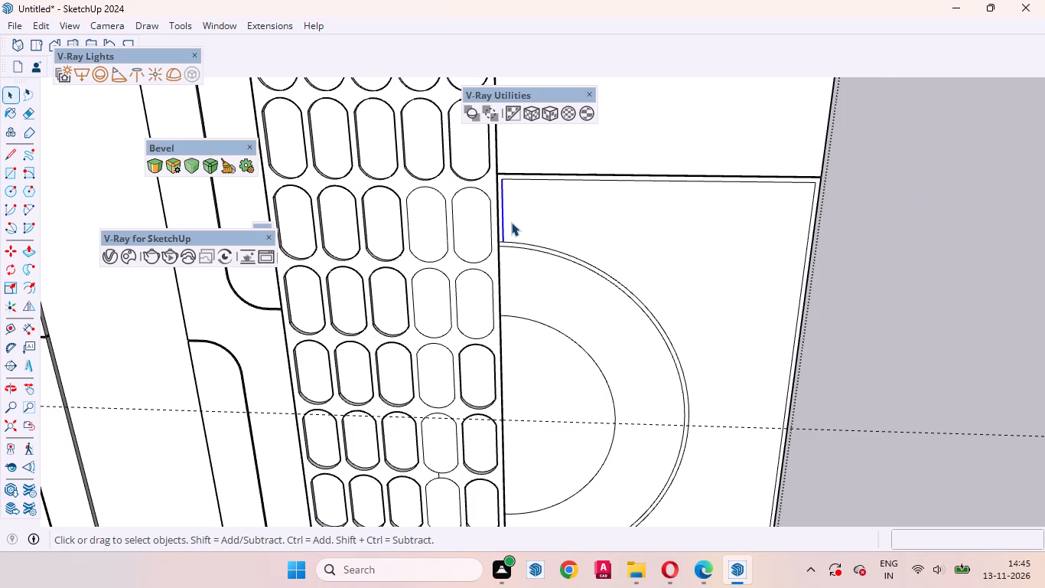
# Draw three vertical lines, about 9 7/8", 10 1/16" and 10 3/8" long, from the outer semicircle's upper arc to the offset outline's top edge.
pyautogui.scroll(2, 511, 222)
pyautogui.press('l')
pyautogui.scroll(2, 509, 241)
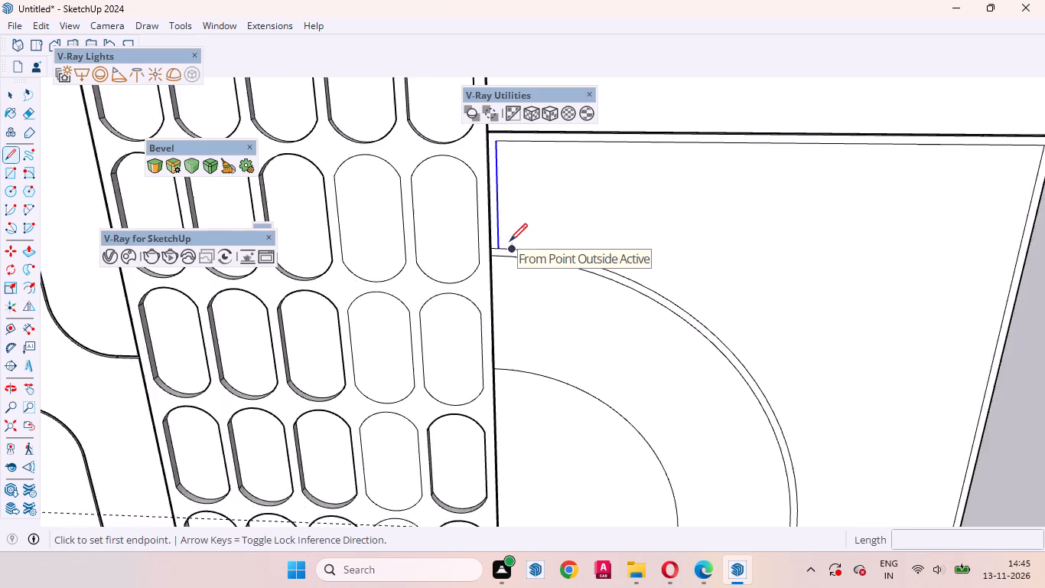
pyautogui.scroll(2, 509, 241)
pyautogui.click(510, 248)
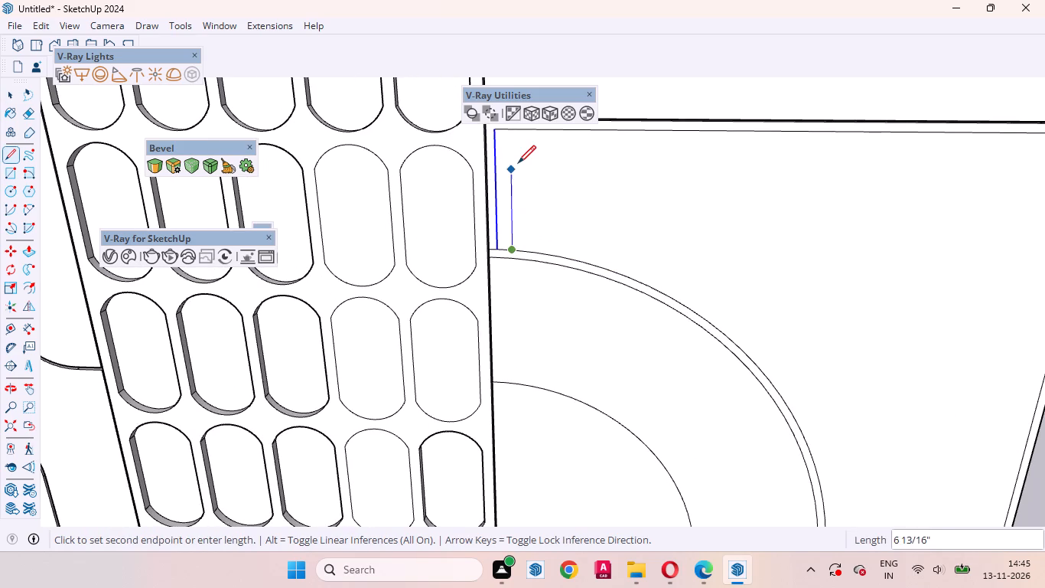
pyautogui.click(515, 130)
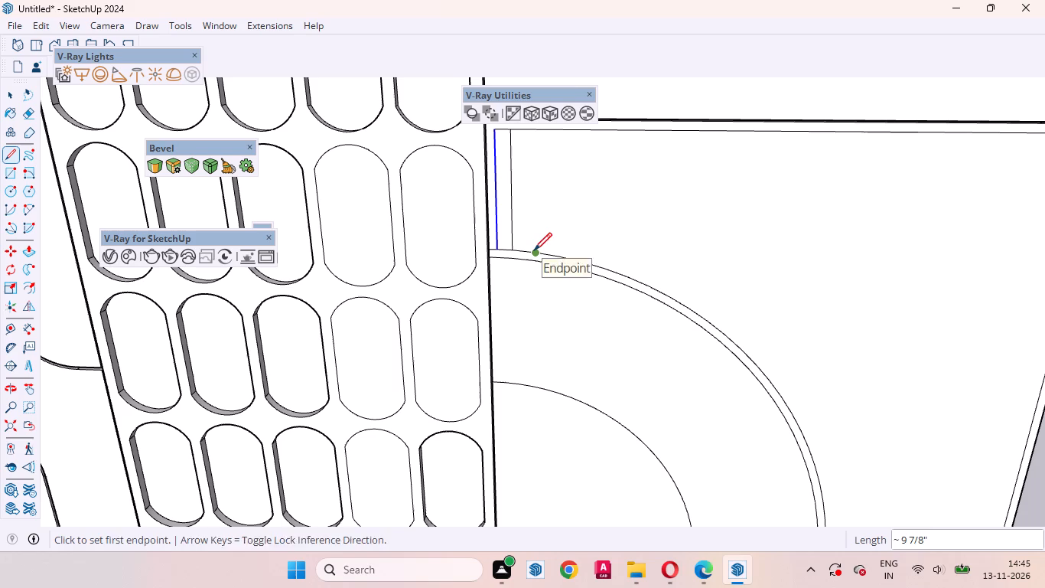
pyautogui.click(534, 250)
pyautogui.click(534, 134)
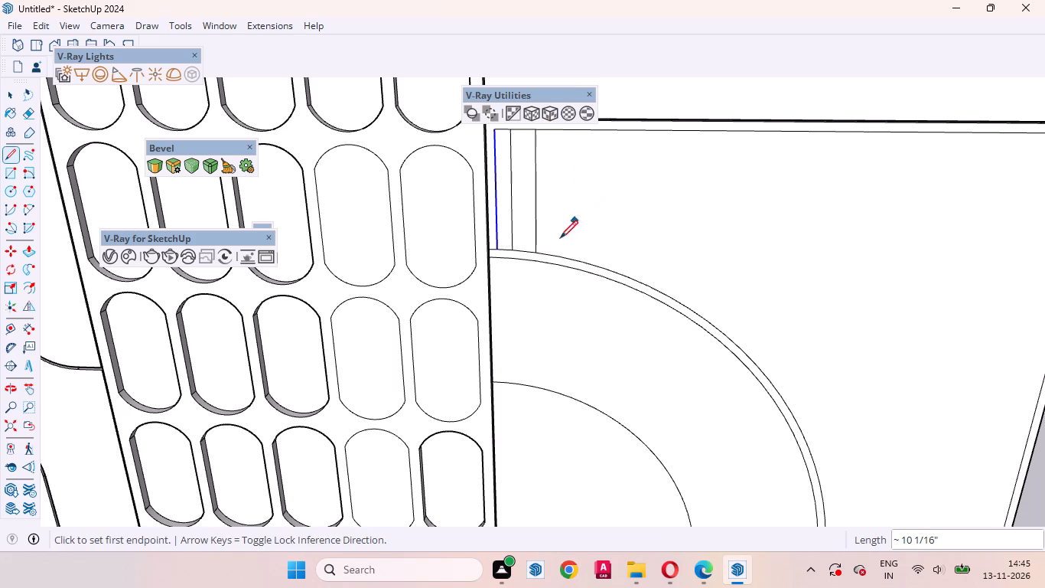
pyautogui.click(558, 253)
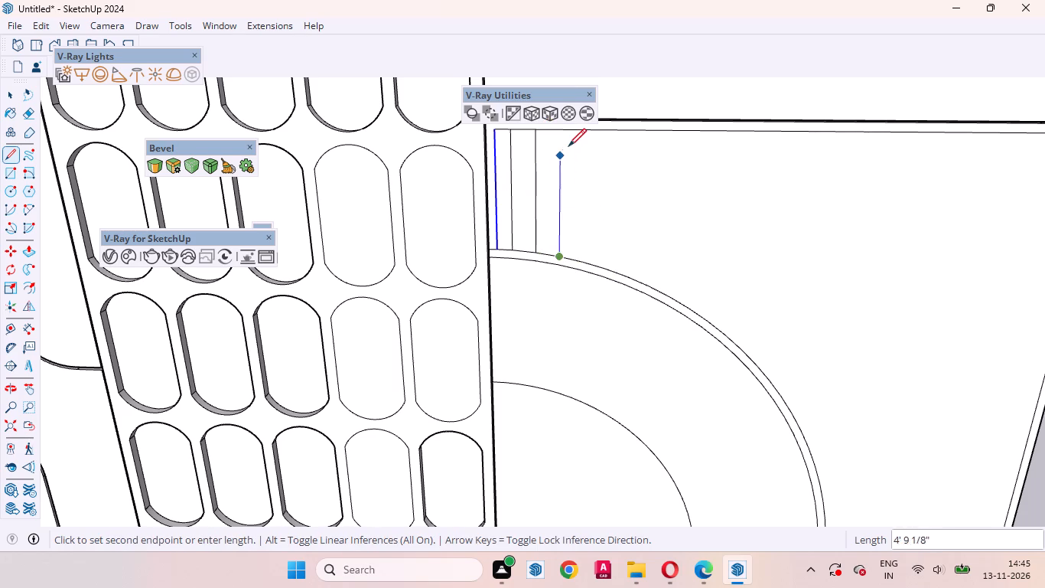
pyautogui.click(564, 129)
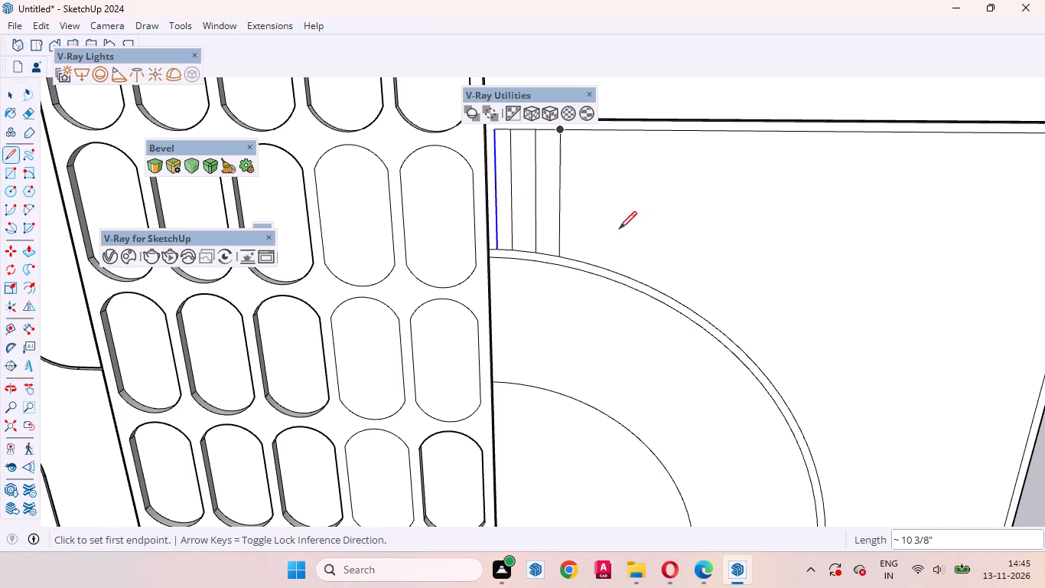
# Draw two horizontal lines, about 1' 3 3/4" and 1' 3 15/16" long, from the outer semicircle's middle to the offset outline's far vertical edge.
pyautogui.scroll(-8, 528, 249)
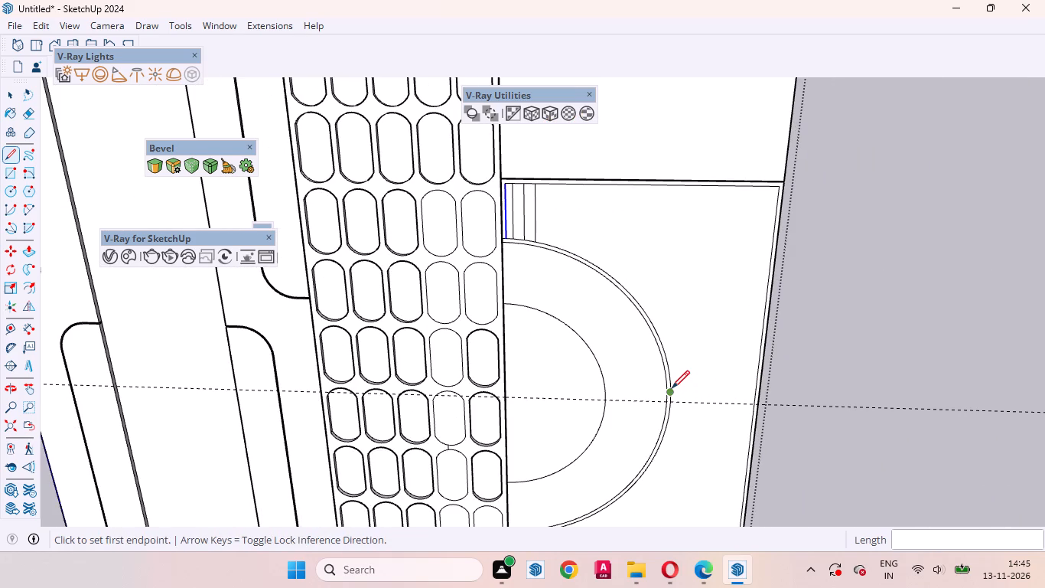
pyautogui.click(672, 388)
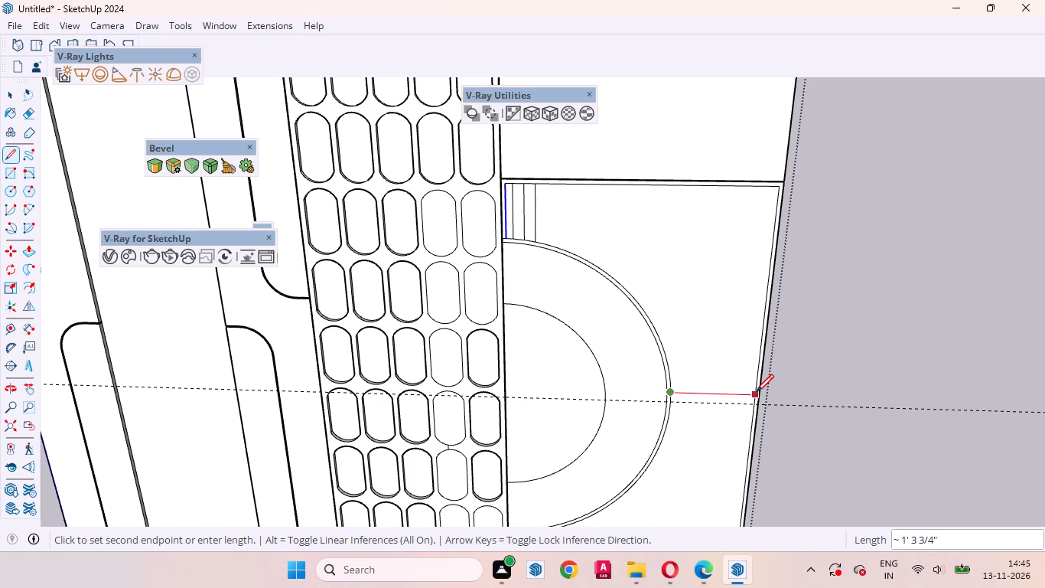
pyautogui.click(756, 392)
pyautogui.click(672, 380)
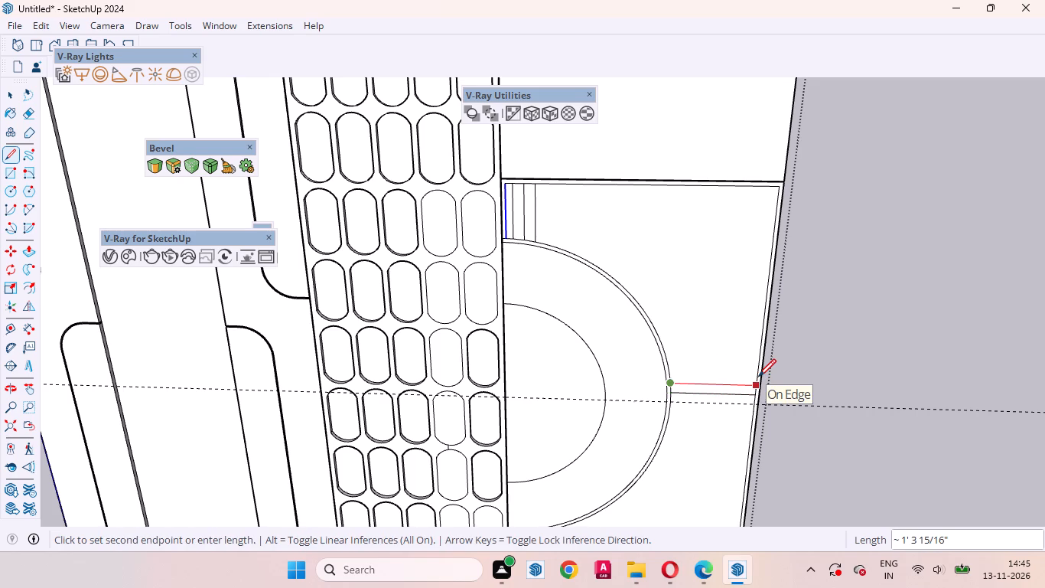
pyautogui.click(758, 377)
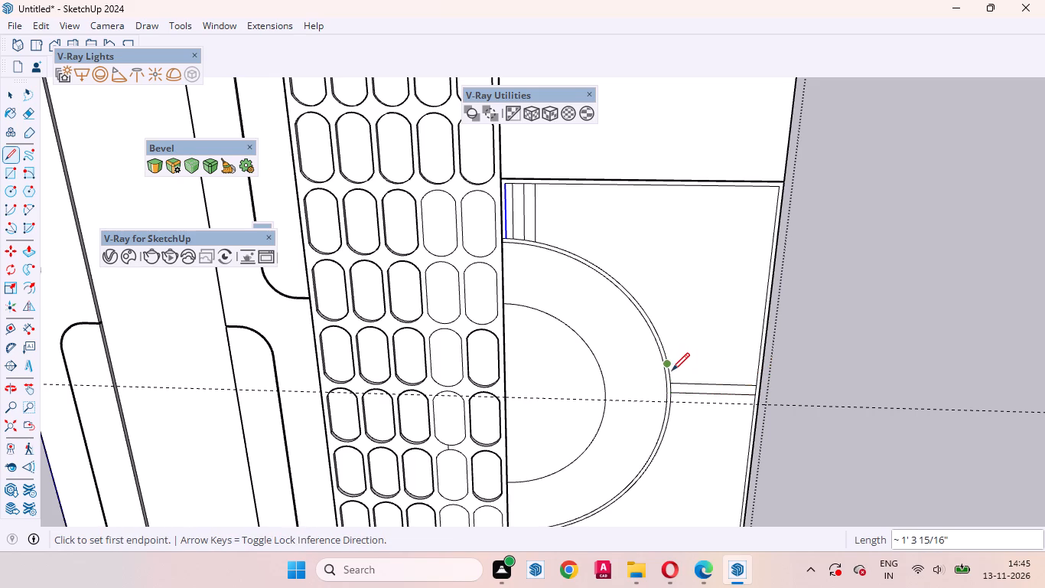
pyautogui.click(672, 371)
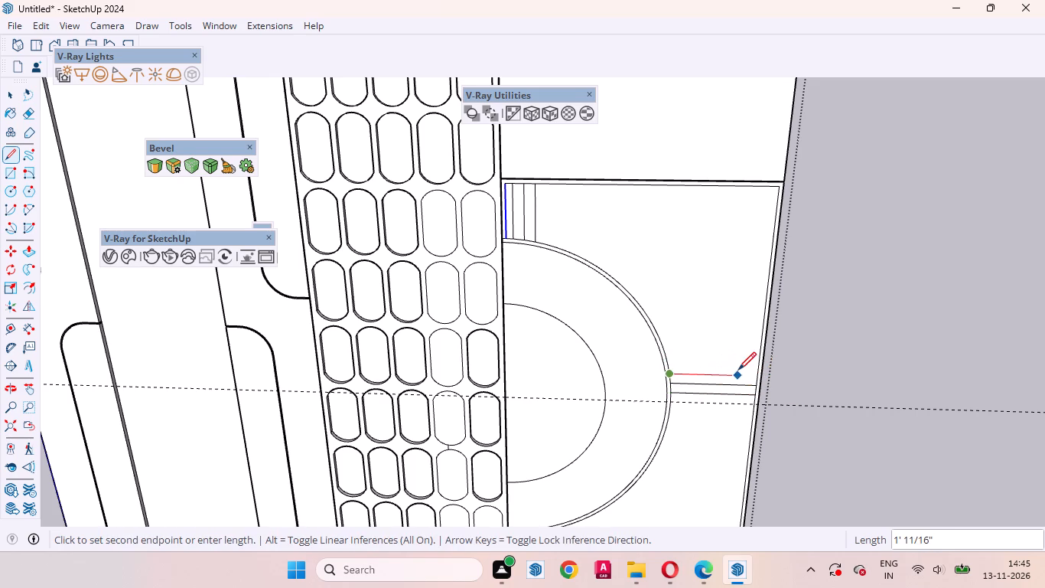
pyautogui.press('space')
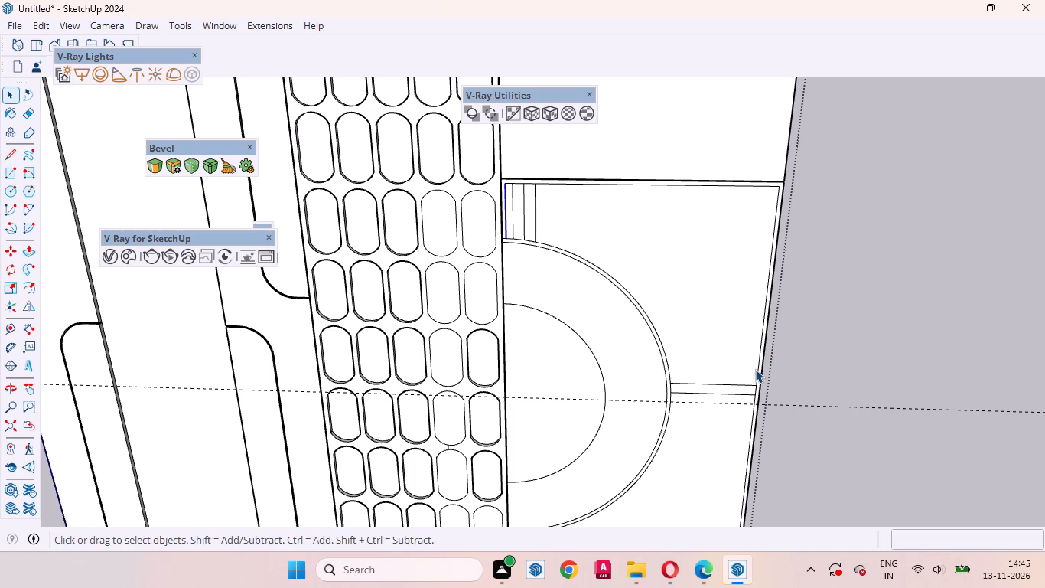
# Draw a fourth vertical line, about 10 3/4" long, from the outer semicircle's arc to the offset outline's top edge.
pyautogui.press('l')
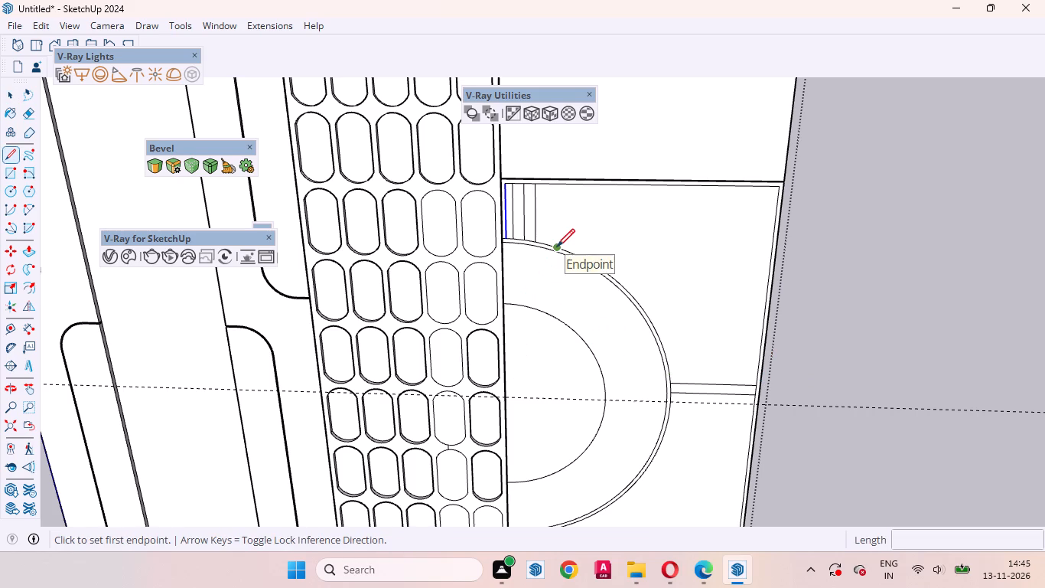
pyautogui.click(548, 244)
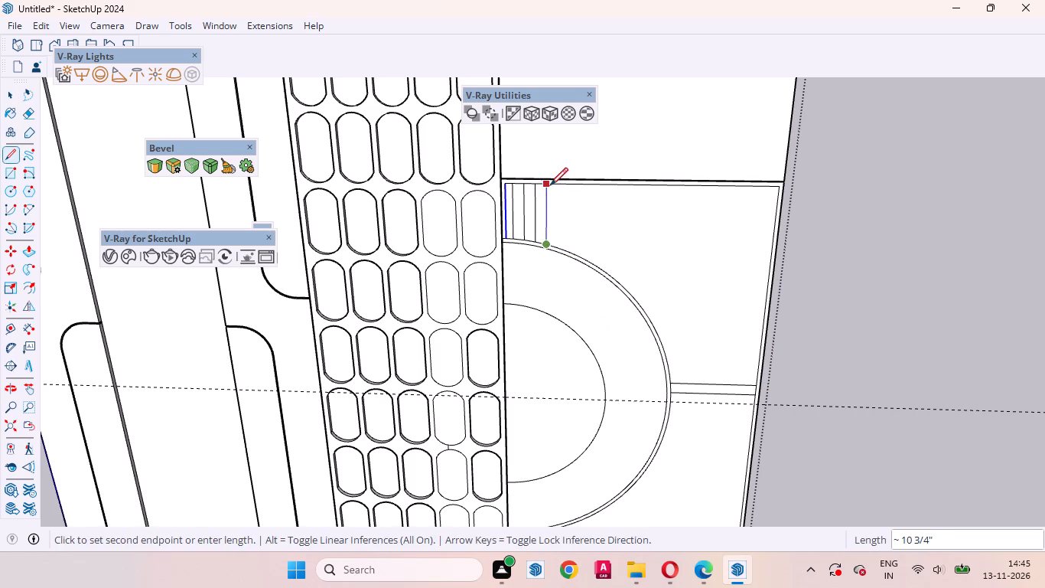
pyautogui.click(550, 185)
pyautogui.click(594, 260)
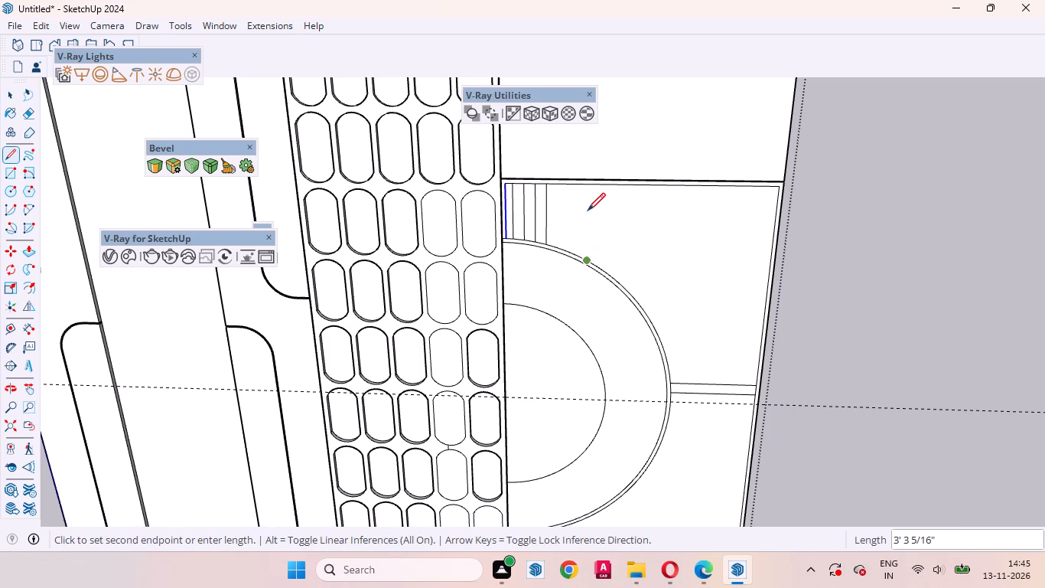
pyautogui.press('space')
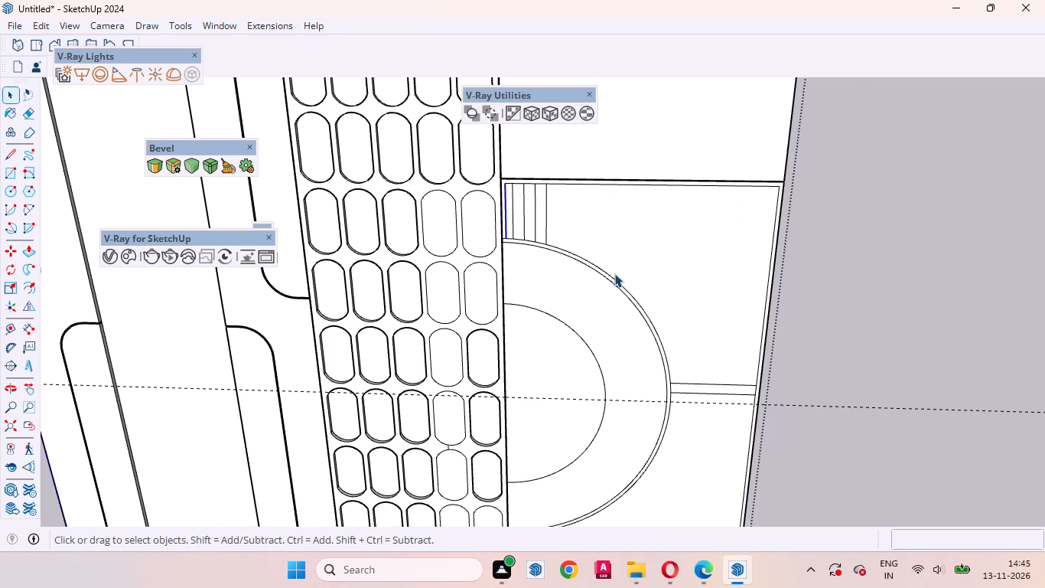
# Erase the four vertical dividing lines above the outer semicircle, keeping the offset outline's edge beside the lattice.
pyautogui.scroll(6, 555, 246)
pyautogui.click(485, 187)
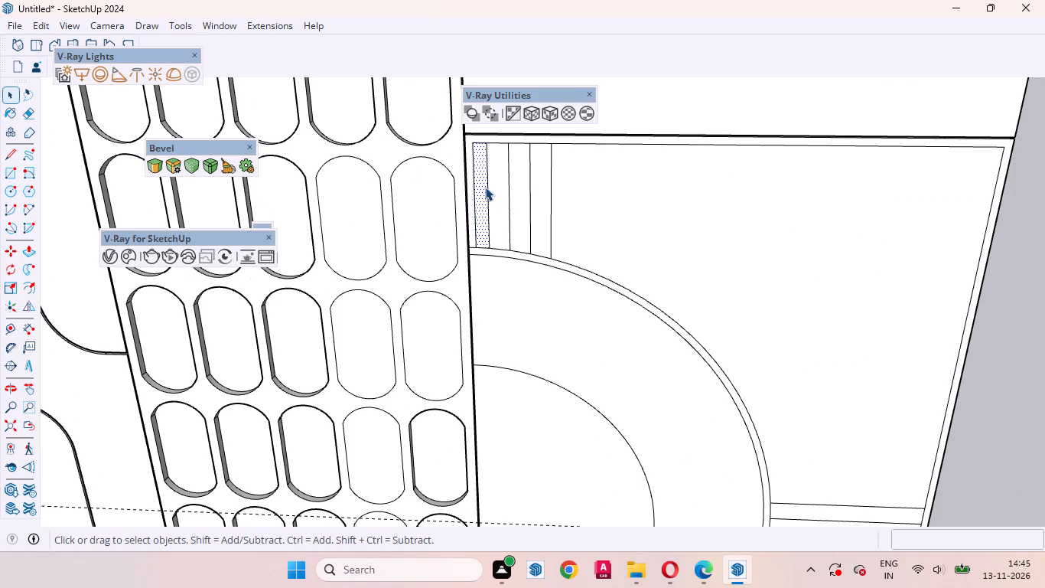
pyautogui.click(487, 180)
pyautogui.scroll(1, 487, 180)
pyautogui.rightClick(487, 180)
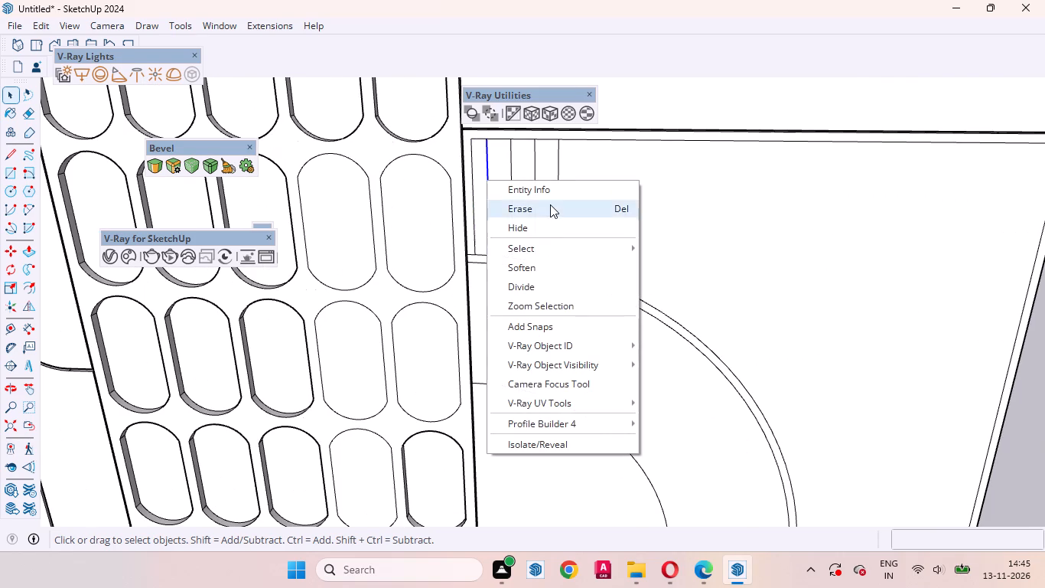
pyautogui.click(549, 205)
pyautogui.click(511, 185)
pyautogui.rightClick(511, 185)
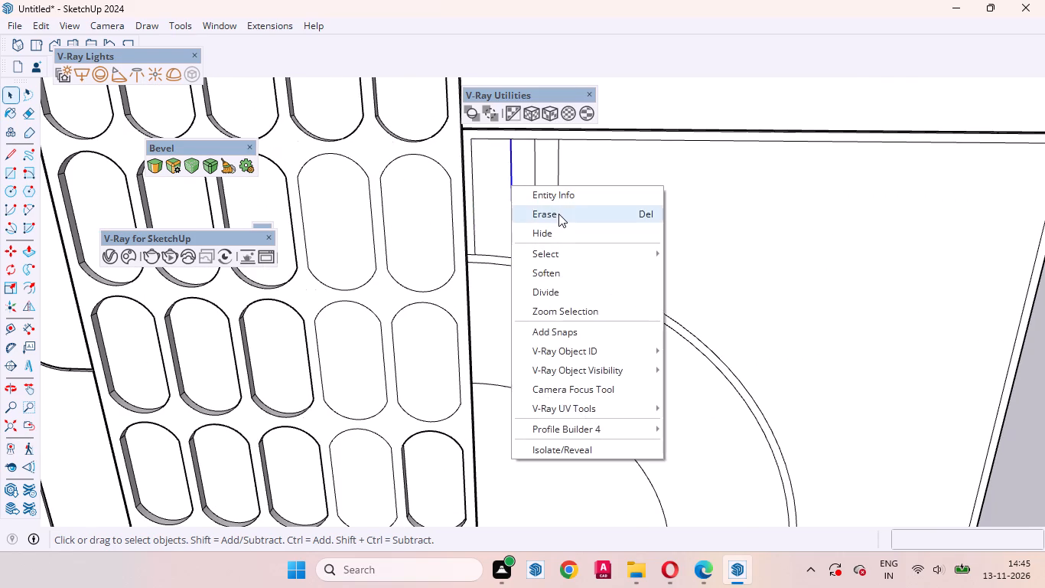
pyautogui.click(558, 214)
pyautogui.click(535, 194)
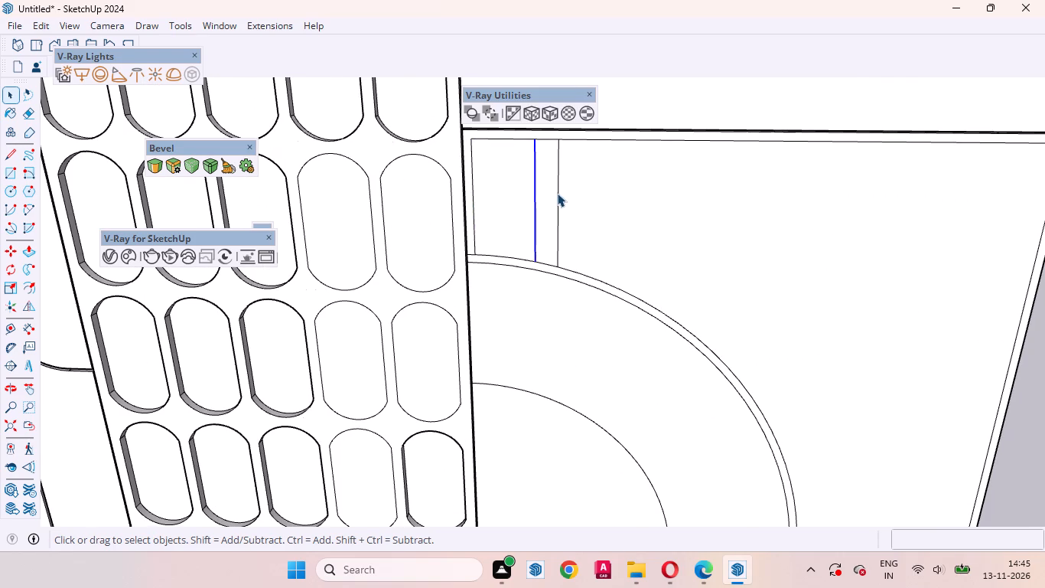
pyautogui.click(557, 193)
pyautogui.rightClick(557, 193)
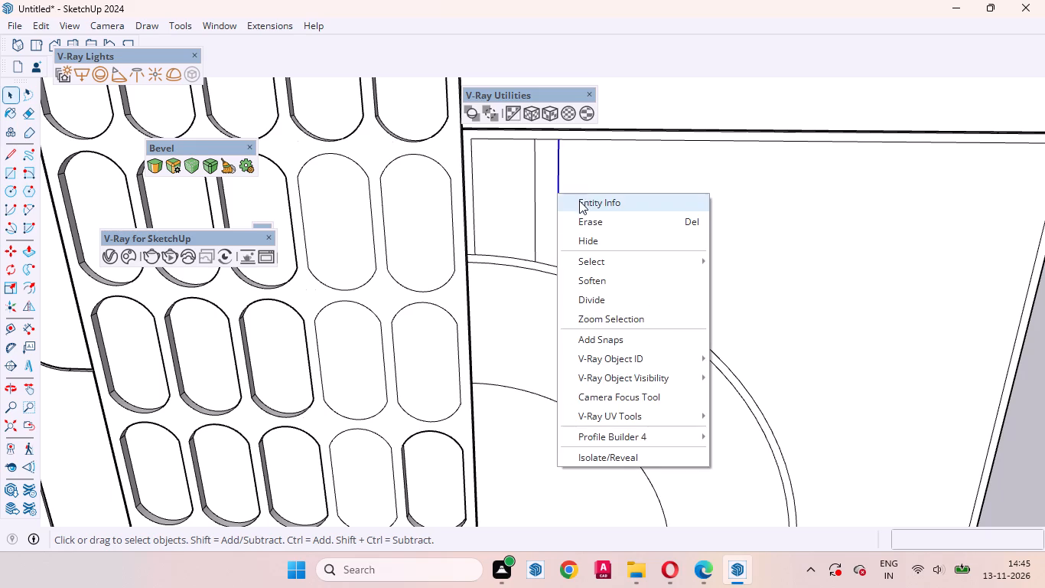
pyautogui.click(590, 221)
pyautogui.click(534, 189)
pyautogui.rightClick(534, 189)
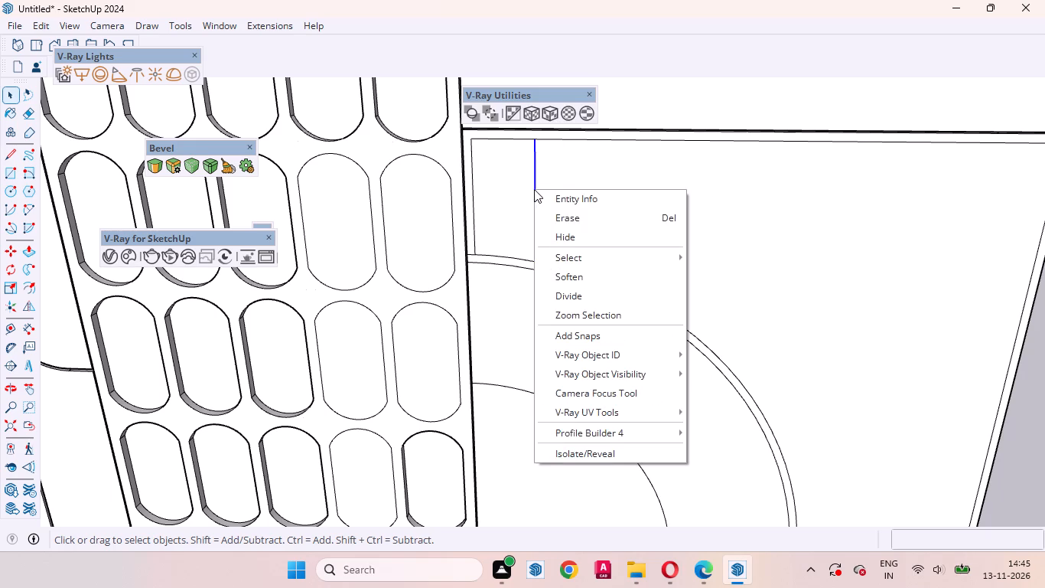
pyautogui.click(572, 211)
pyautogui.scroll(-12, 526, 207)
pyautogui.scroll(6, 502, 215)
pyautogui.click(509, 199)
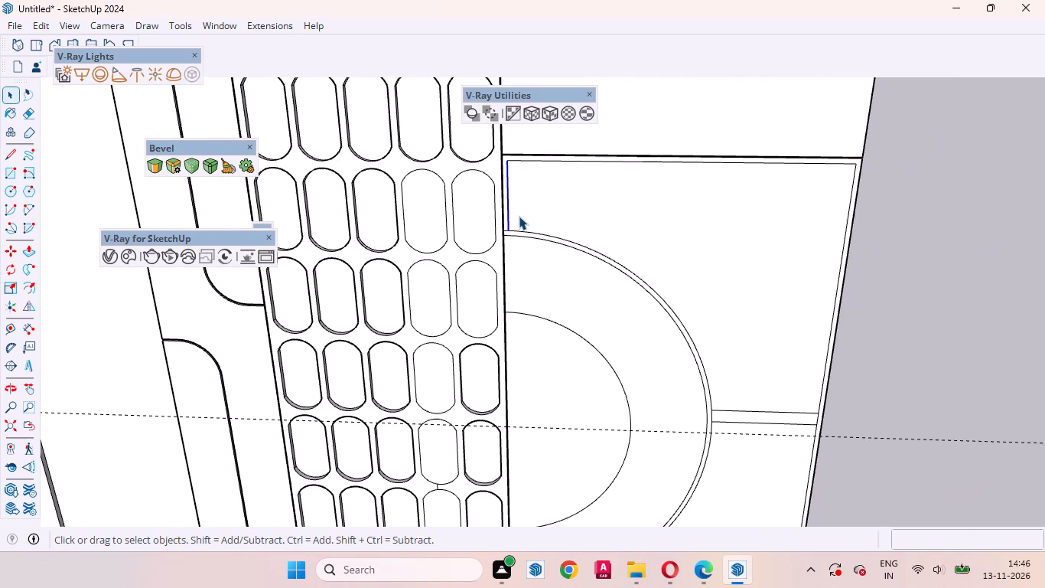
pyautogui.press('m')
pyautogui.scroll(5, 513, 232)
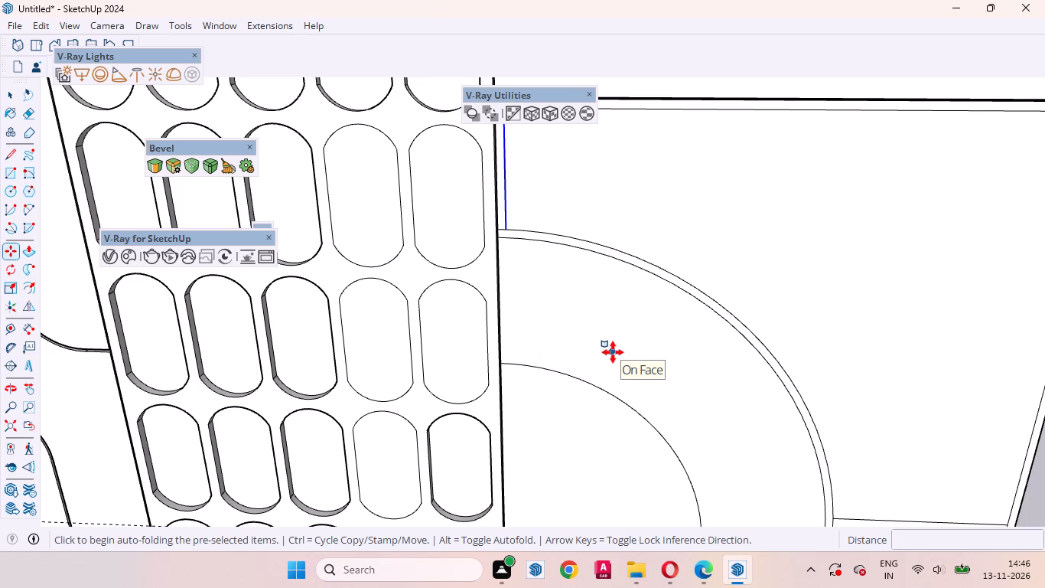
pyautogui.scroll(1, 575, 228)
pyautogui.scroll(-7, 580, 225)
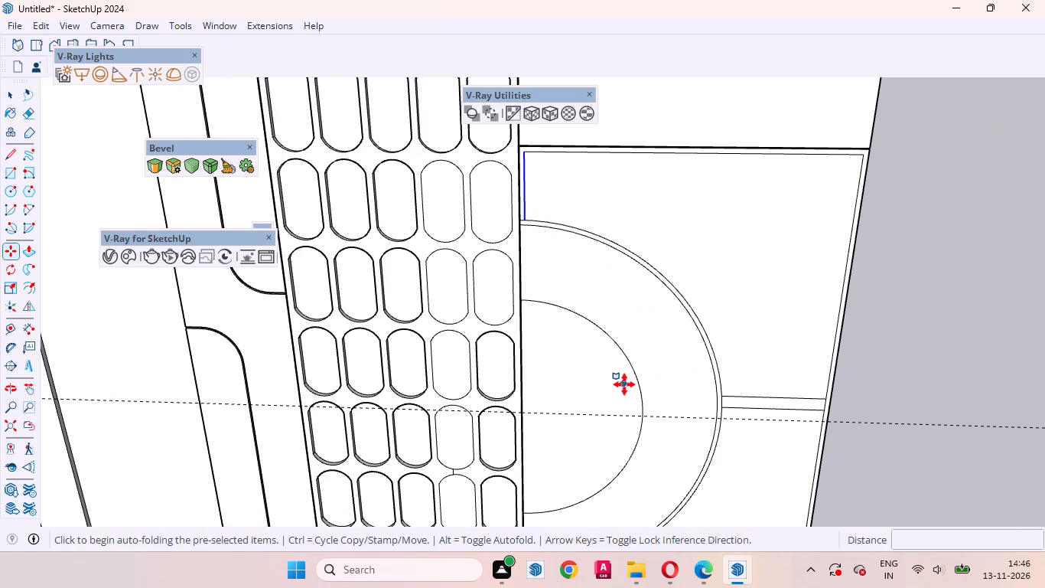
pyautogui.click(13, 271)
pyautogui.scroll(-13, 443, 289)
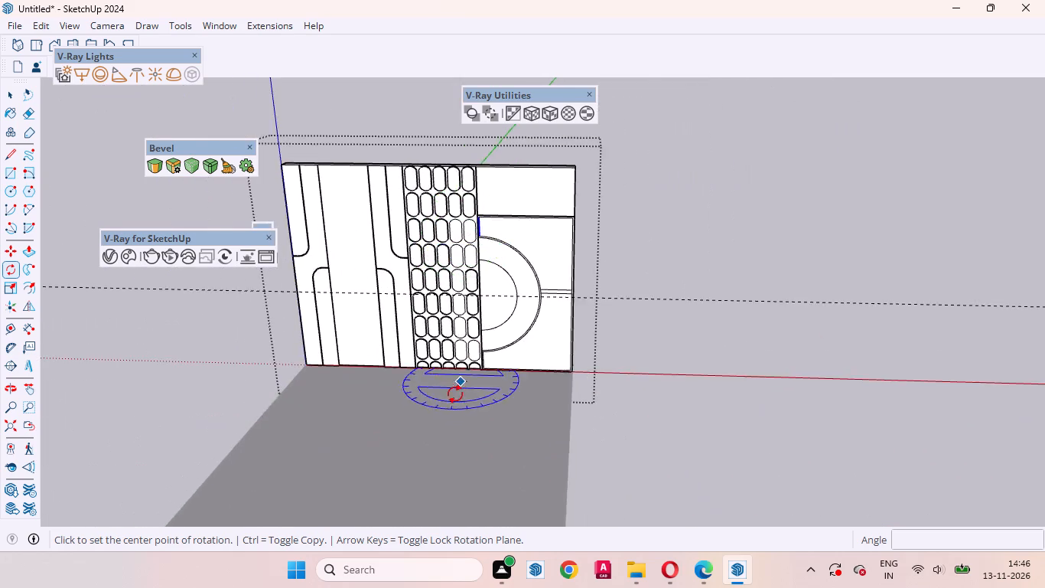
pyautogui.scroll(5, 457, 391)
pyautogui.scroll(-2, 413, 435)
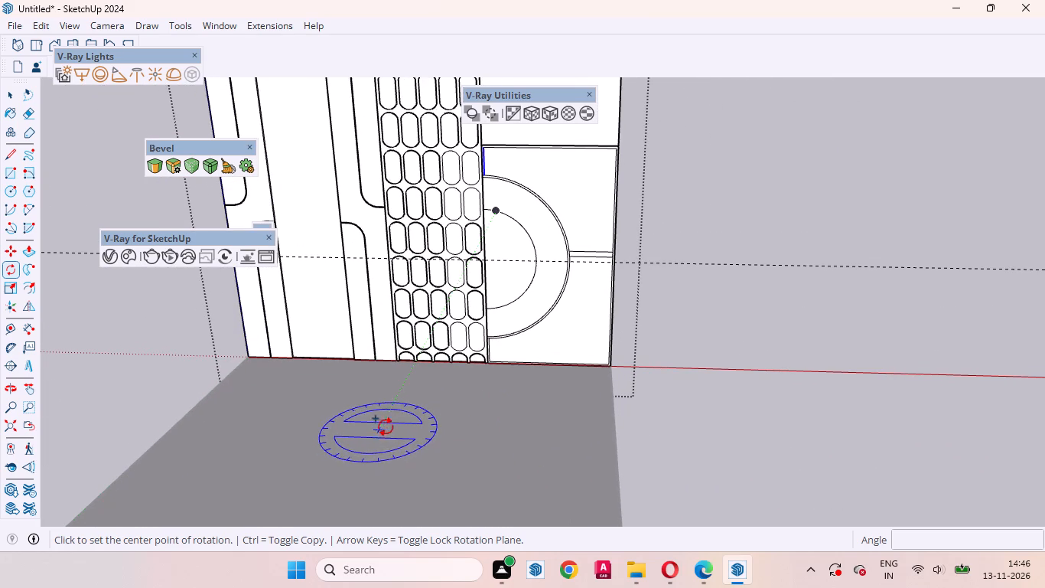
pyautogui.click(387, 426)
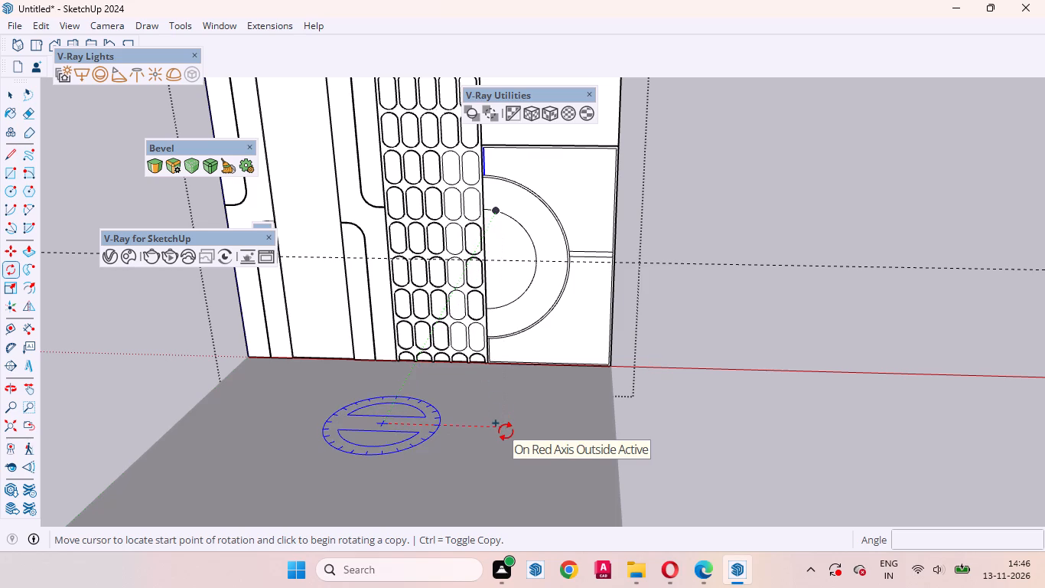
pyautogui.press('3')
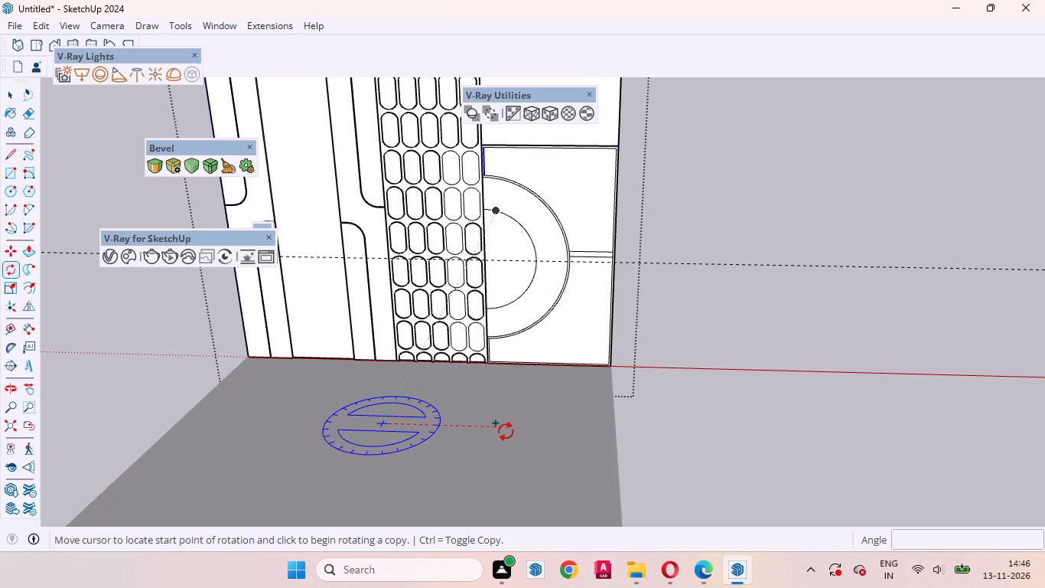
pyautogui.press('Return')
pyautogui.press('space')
# Erase the two horizontal dividing lines between the outer semicircle and the offset outline's far vertical edge.
pyautogui.scroll(9, 475, 167)
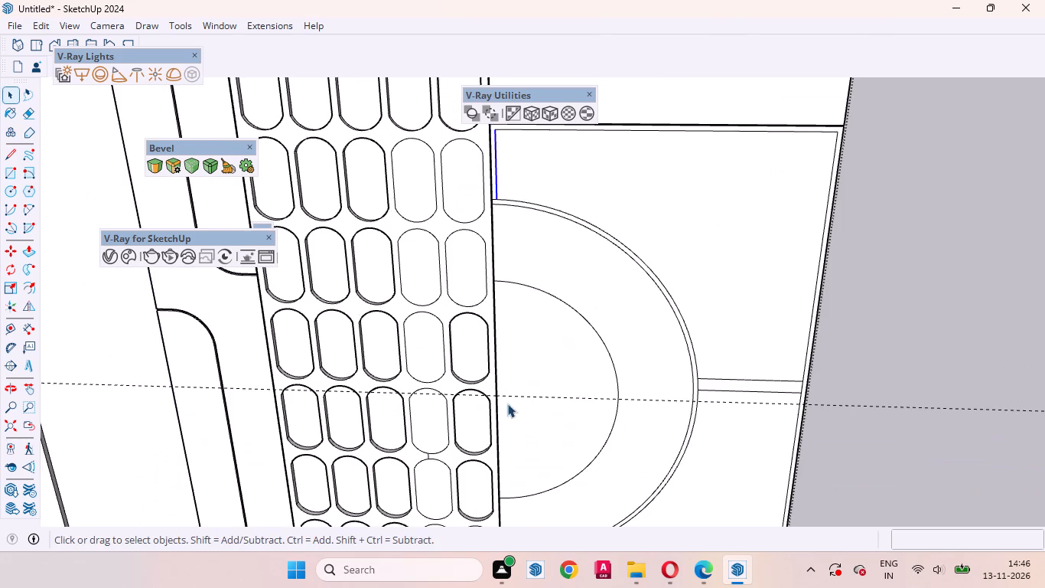
pyautogui.scroll(-3, 509, 415)
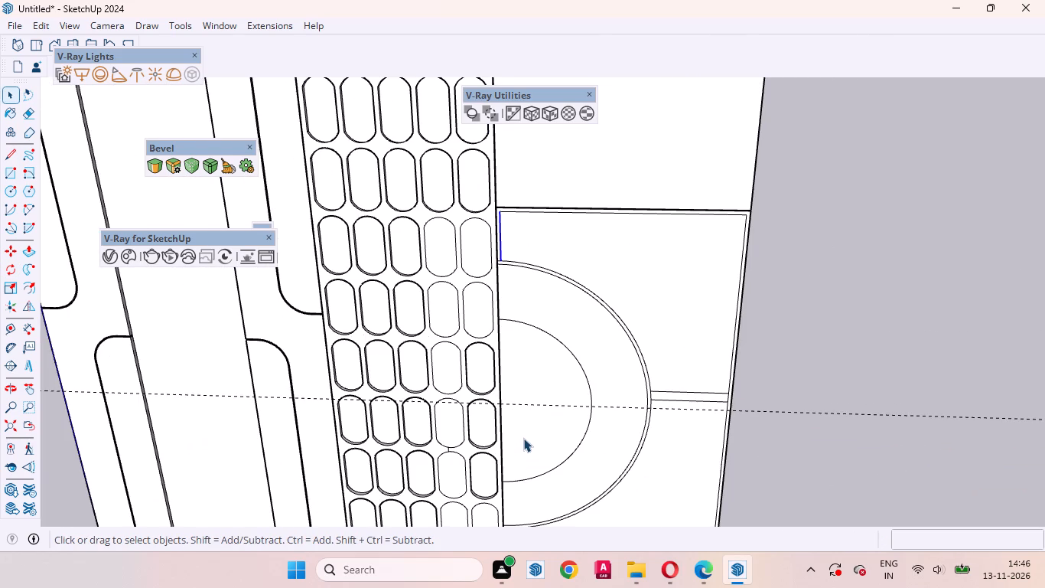
pyautogui.scroll(7, 509, 193)
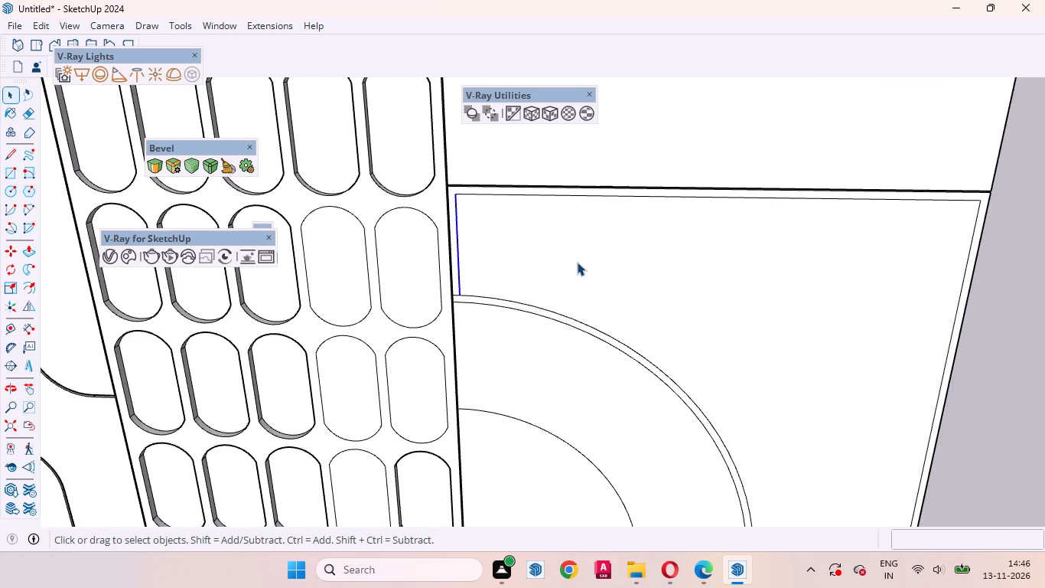
pyautogui.scroll(-3, 576, 262)
pyautogui.scroll(3, 716, 423)
pyautogui.scroll(-3, 723, 326)
pyautogui.click(767, 459)
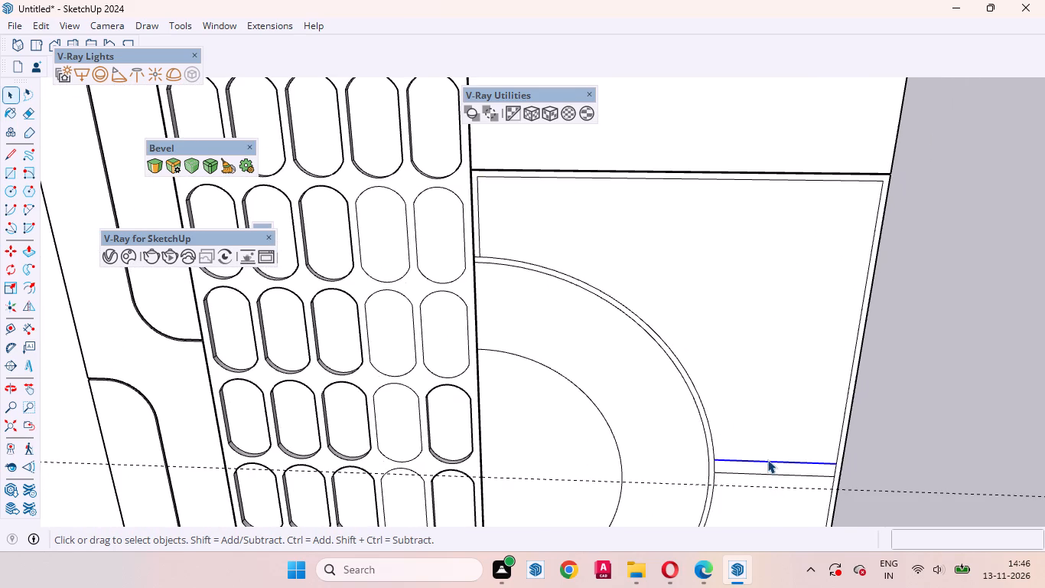
pyautogui.rightClick(767, 459)
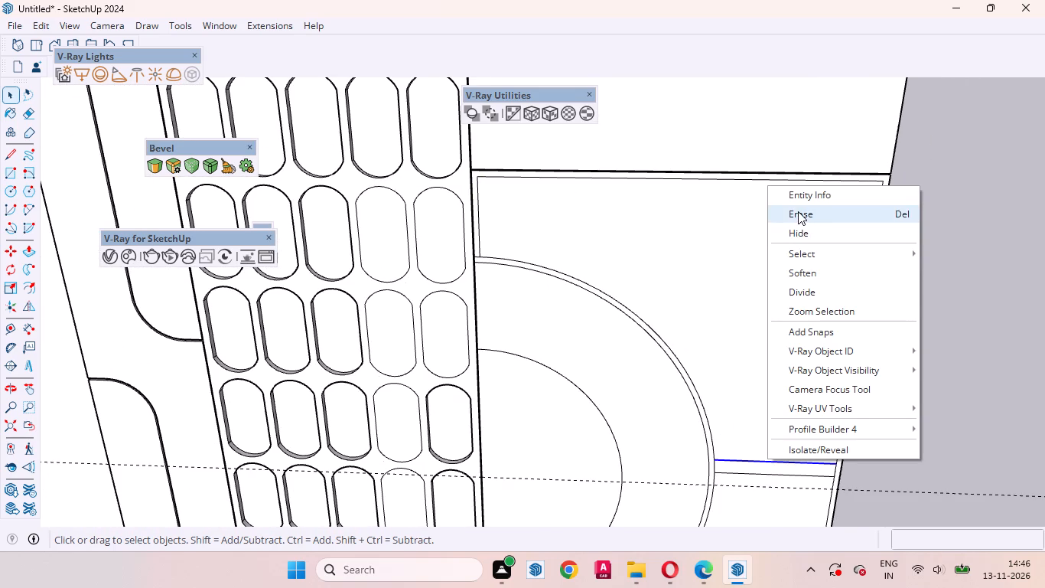
pyautogui.click(798, 211)
pyautogui.click(760, 472)
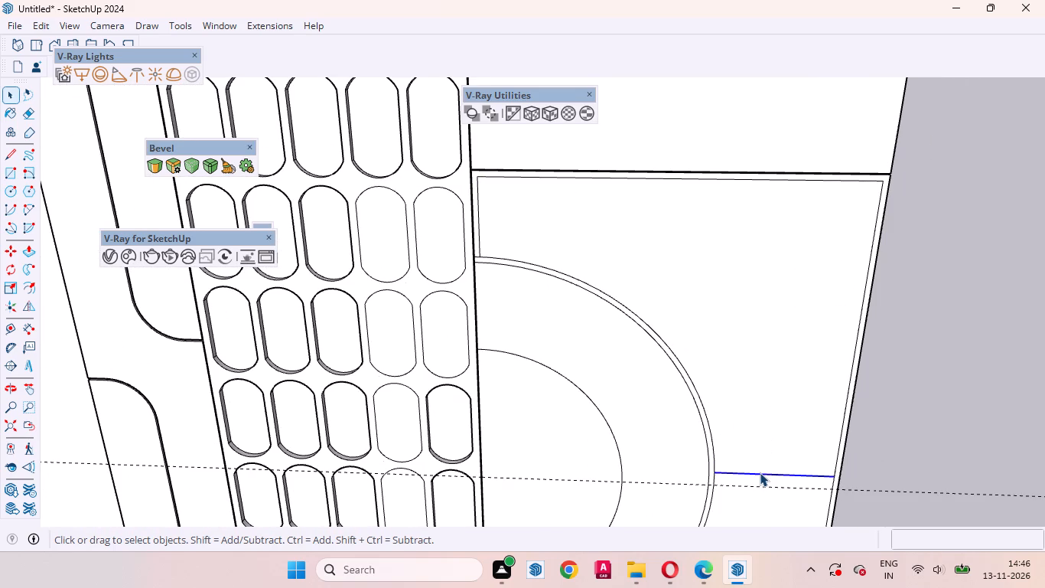
pyautogui.rightClick(760, 472)
pyautogui.click(789, 224)
pyautogui.click(783, 337)
# Draw diagonal lines from the offset outline's lower and upper far corners to the outer semicircle's arc, about 2' 6" and 2' 7 1/2" long.
pyautogui.scroll(-12, 718, 269)
pyautogui.moveTo(699, 341); pyautogui.dragTo(721, 380, button='middle')
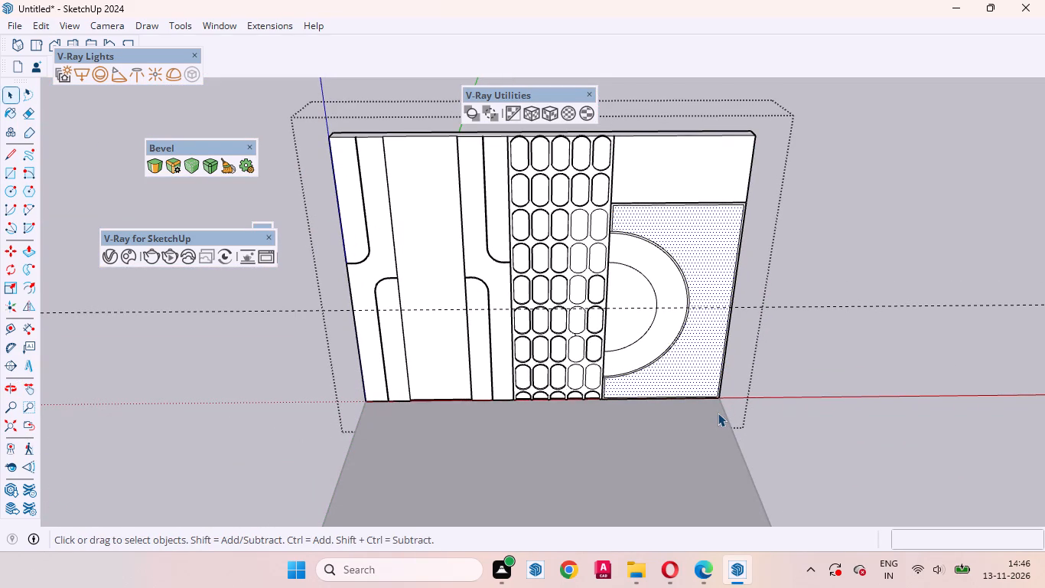
pyautogui.scroll(-2, 712, 396)
pyautogui.moveTo(759, 523); pyautogui.dragTo(516, 466, button='middle')
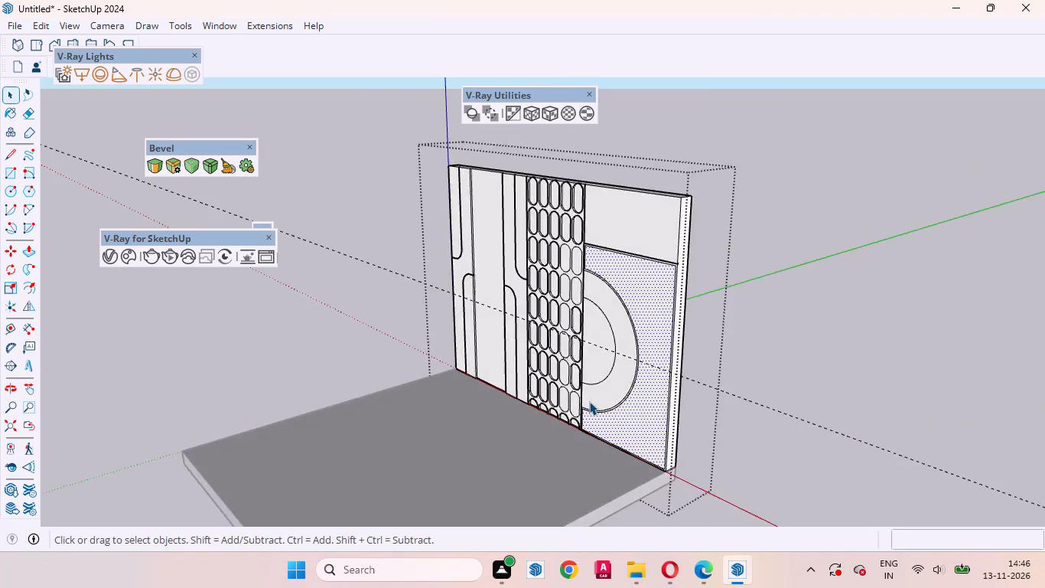
pyautogui.scroll(7, 640, 392)
pyautogui.scroll(-3, 716, 340)
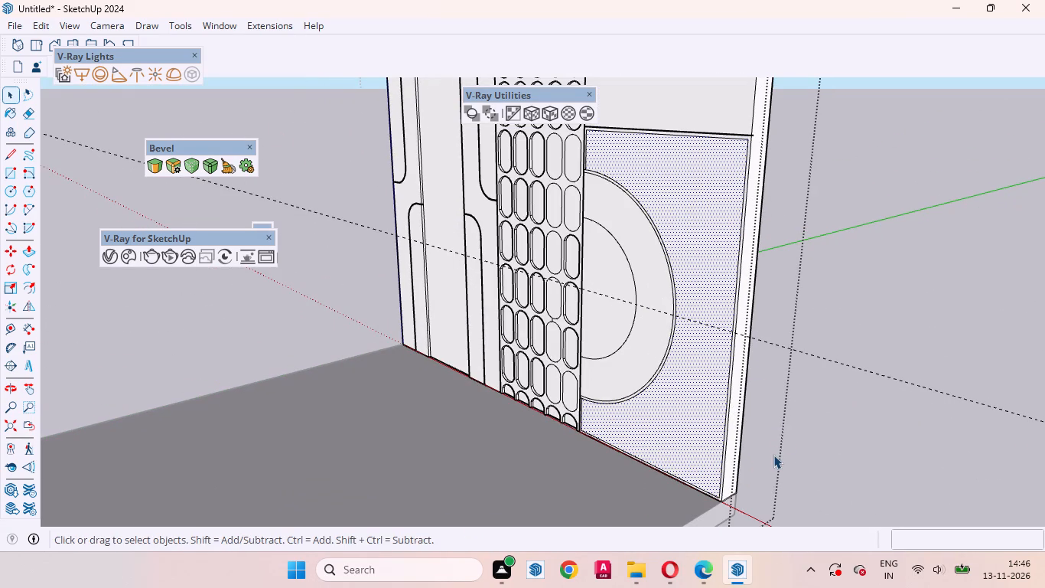
pyautogui.press('l')
pyautogui.scroll(8, 732, 514)
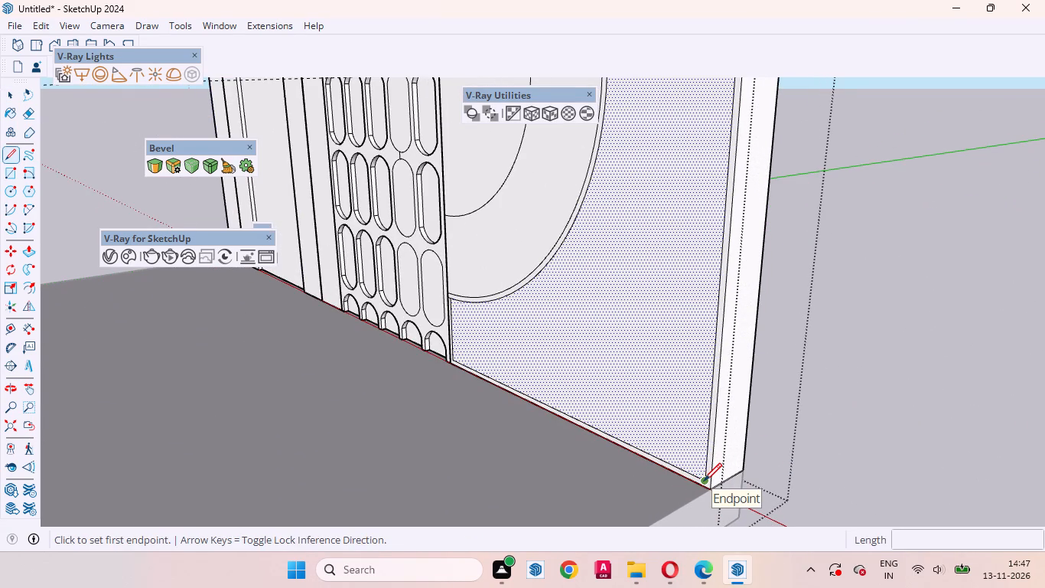
pyautogui.click(704, 481)
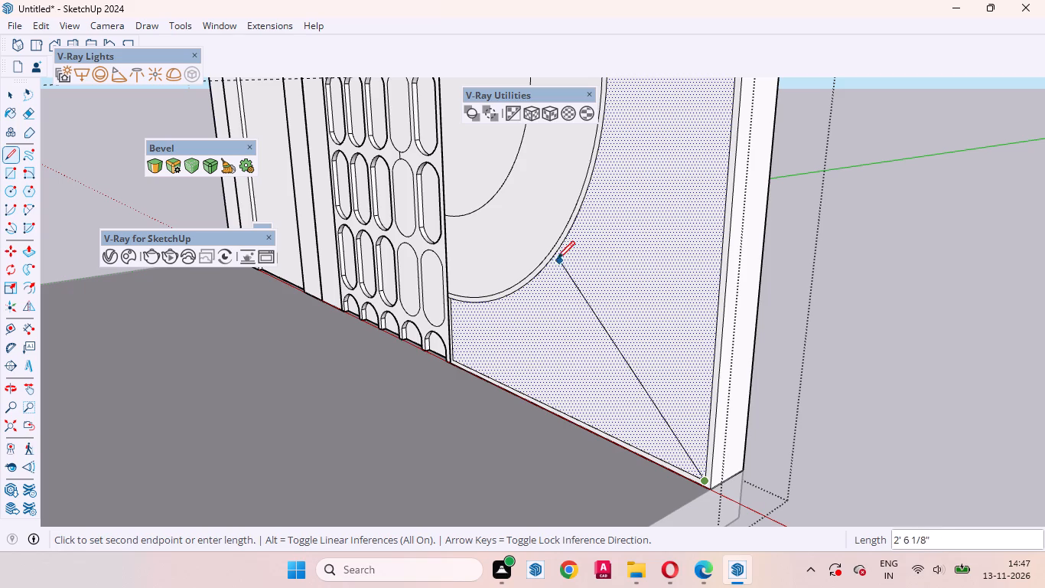
pyautogui.click(554, 257)
pyautogui.moveTo(642, 359); pyautogui.dragTo(911, 285, button='middle')
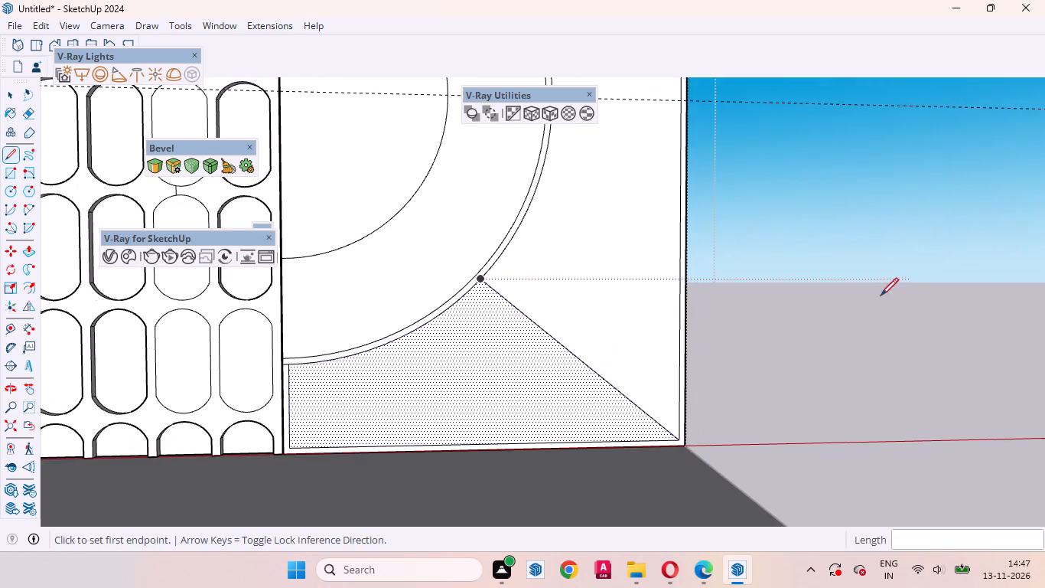
pyautogui.scroll(-3, 864, 302)
pyautogui.scroll(-12, 636, 384)
pyautogui.scroll(4, 589, 227)
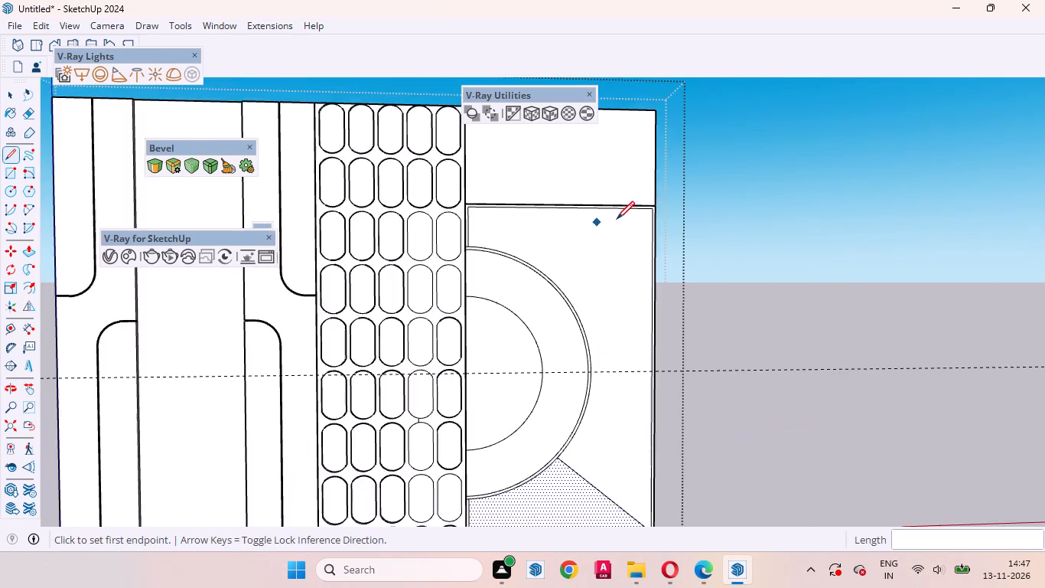
pyautogui.scroll(7, 617, 219)
pyautogui.click(683, 199)
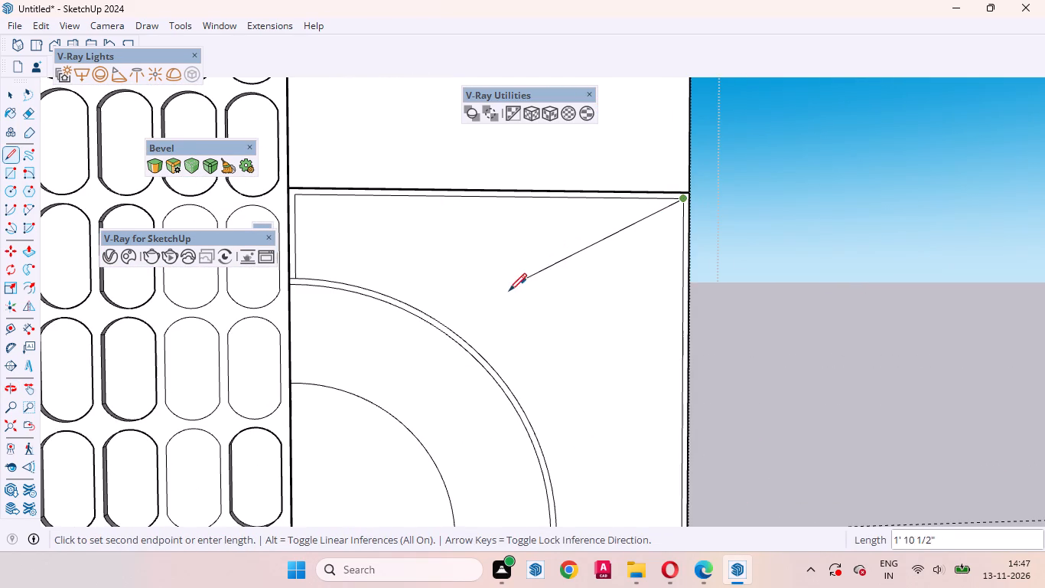
pyautogui.click(475, 347)
# Draw three rays below the upper diagonal, from arc to far vertical edge, about 2' 4 5/16", 2' 1 5/8" and 1' 11 1/16" long.
pyautogui.scroll(-10, 481, 232)
pyautogui.scroll(3, 552, 259)
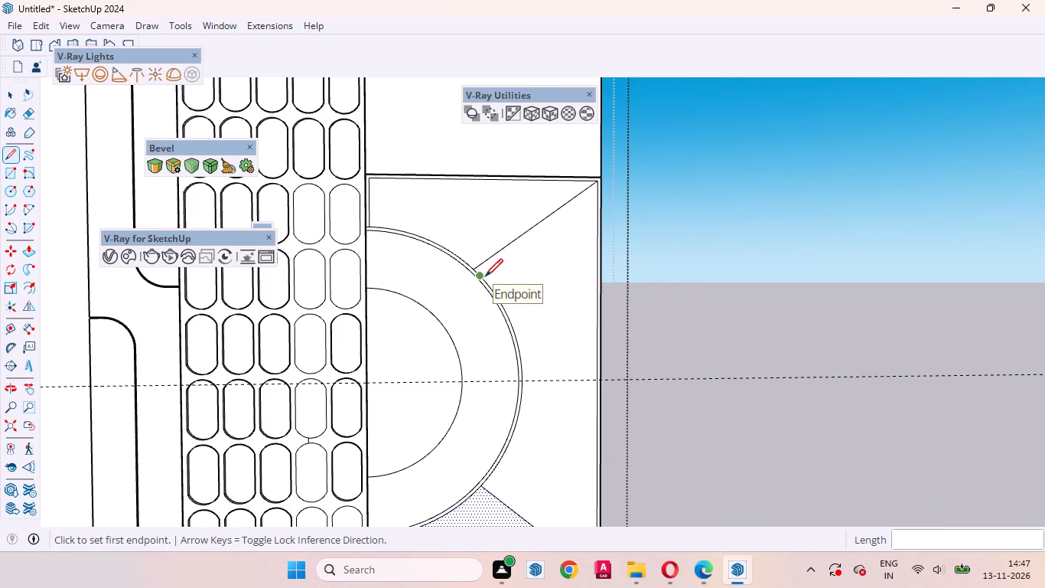
pyautogui.click(485, 276)
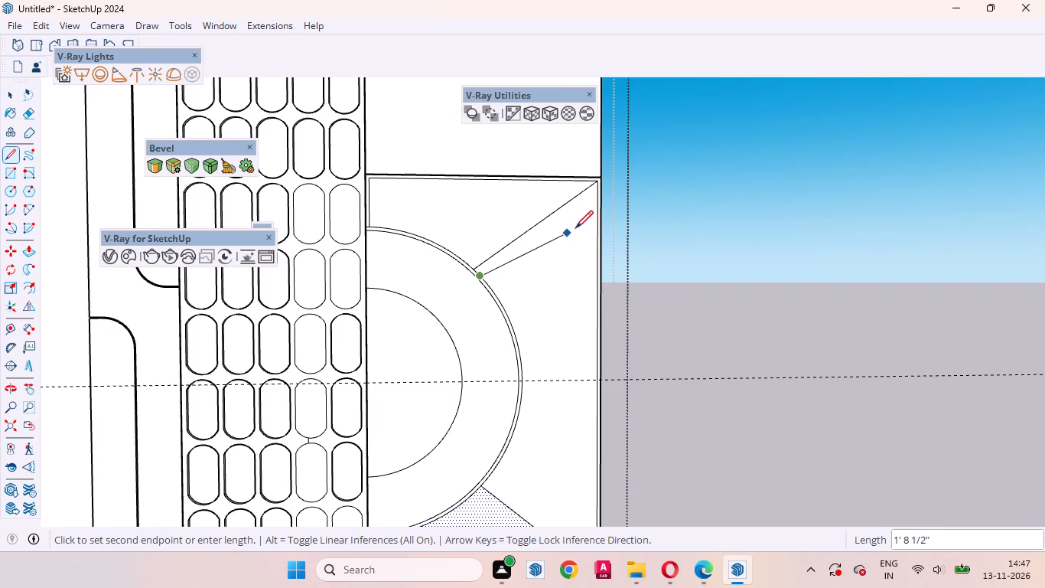
pyautogui.click(595, 205)
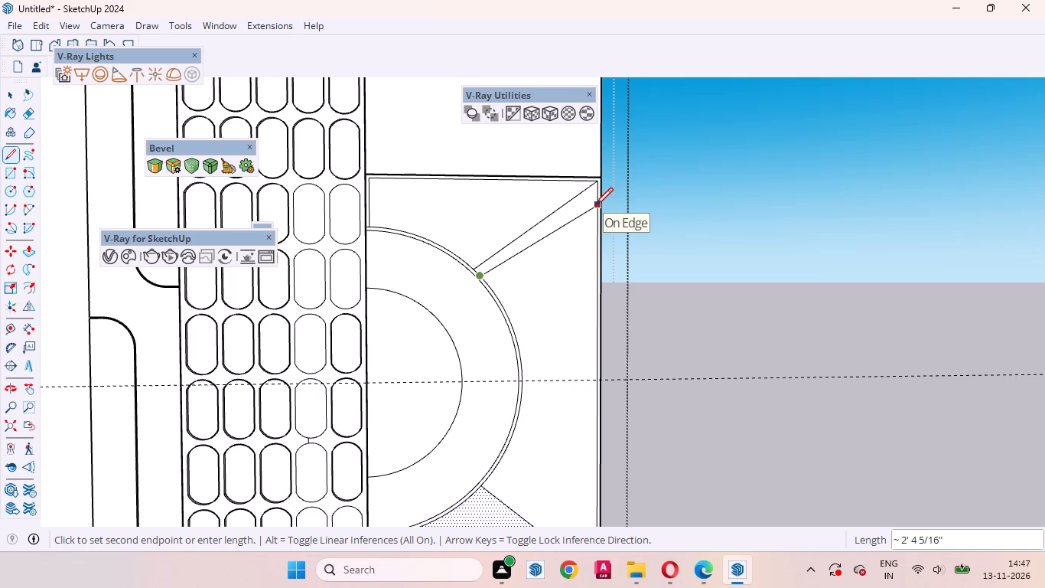
pyautogui.click(491, 284)
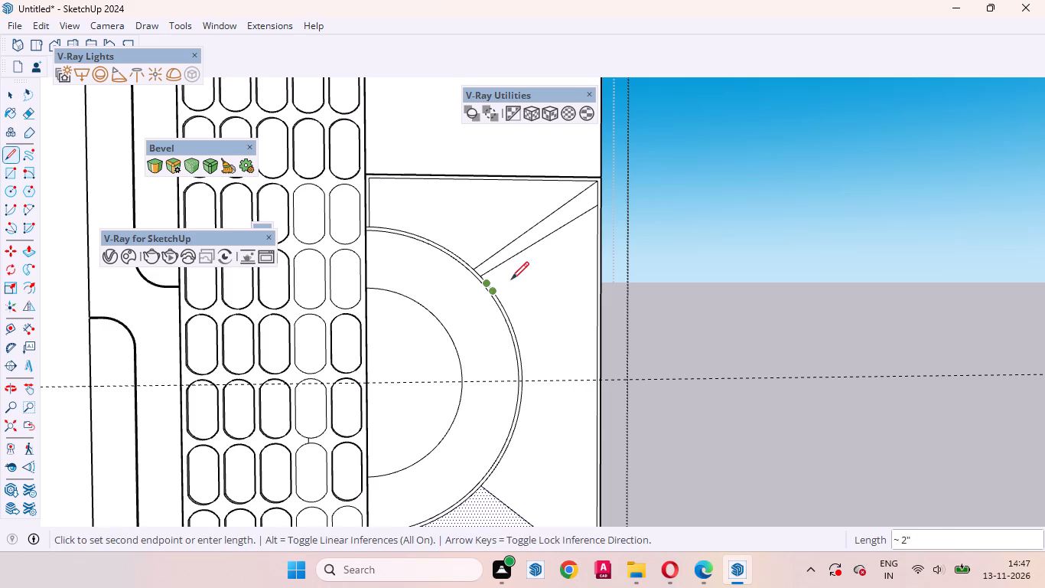
pyautogui.click(596, 228)
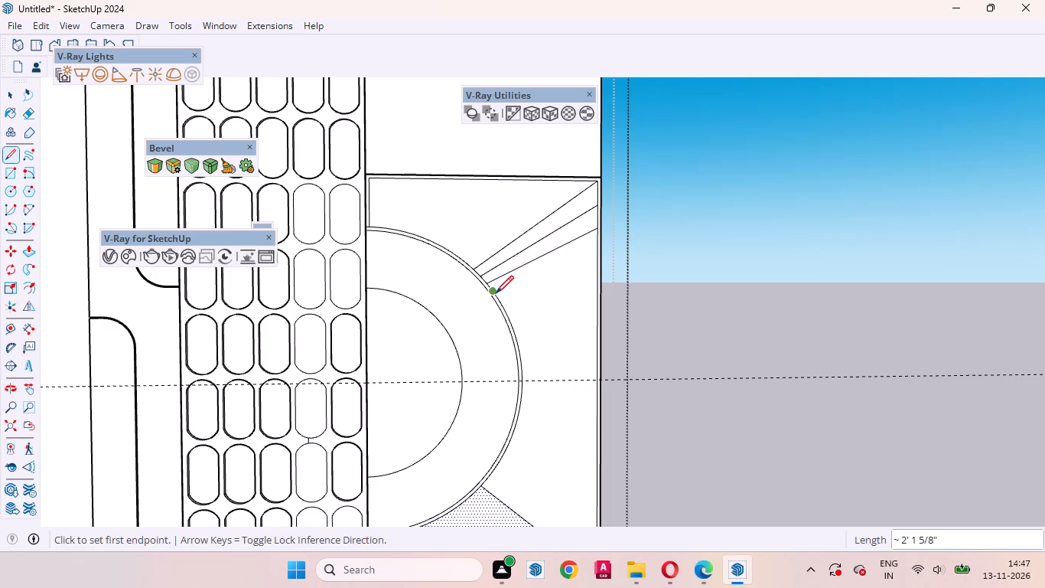
pyautogui.click(496, 293)
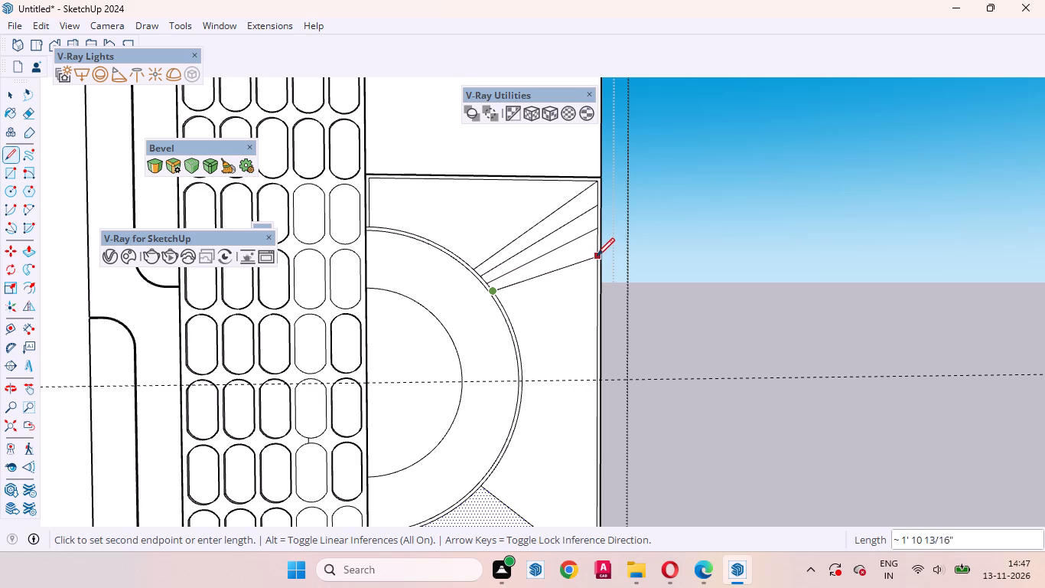
pyautogui.click(597, 253)
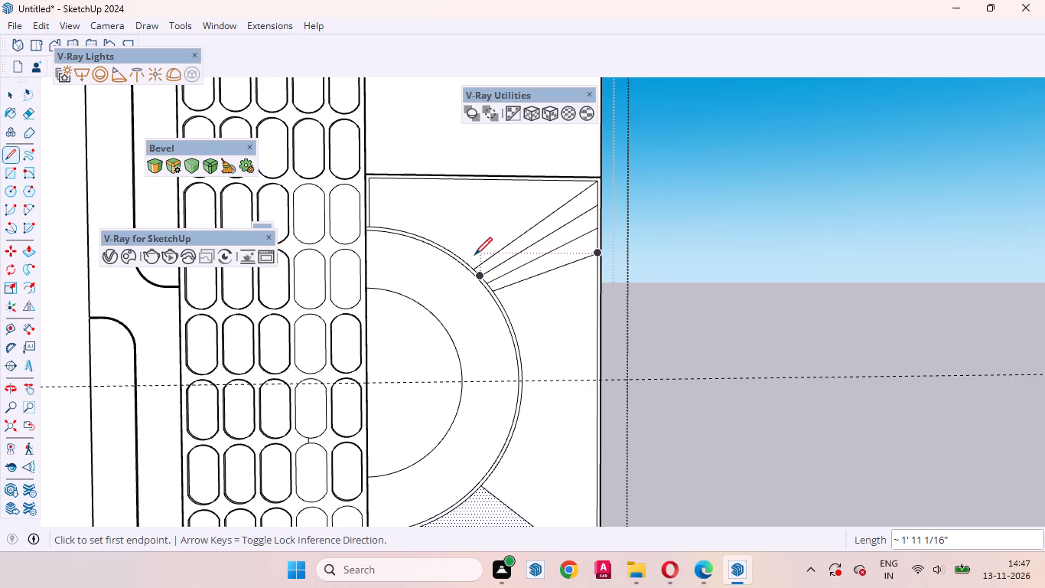
# Draw three rays above the upper diagonal, from arc to outline's top edge, about 2' 2 5/16", 1' 11" and 1' 7 5/8" long.
pyautogui.click(469, 257)
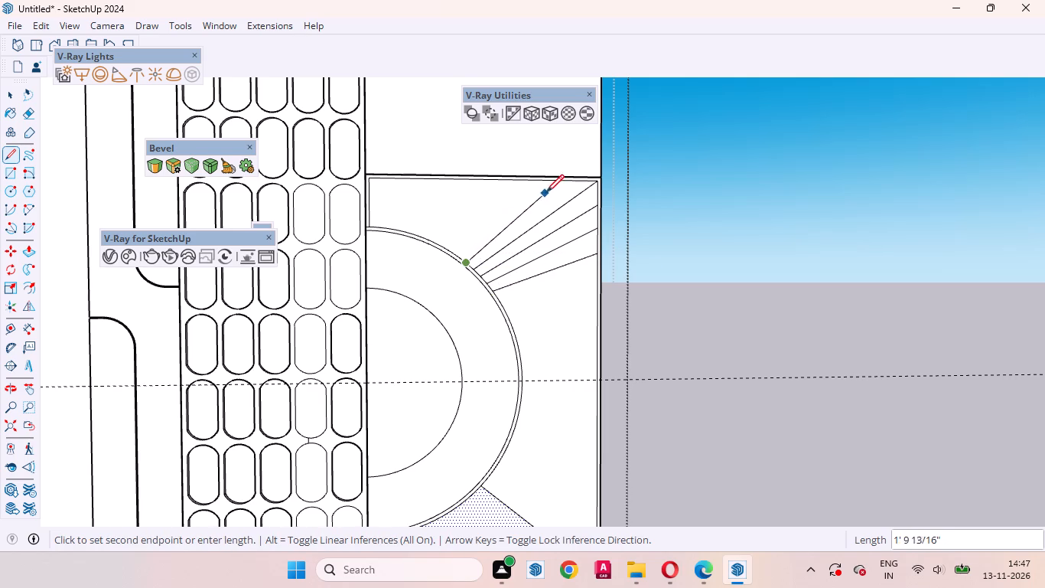
pyautogui.click(564, 183)
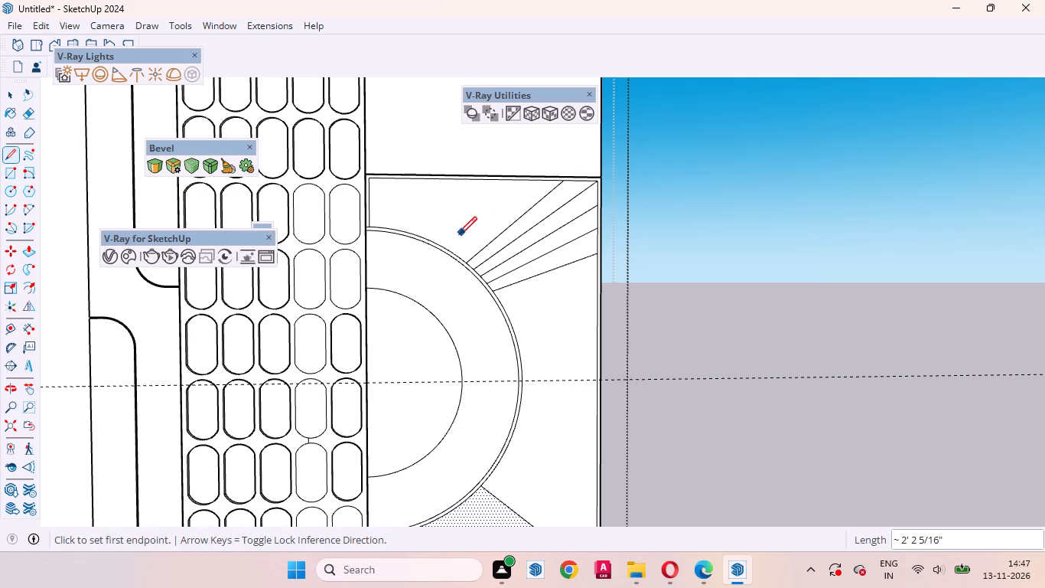
pyautogui.click(463, 254)
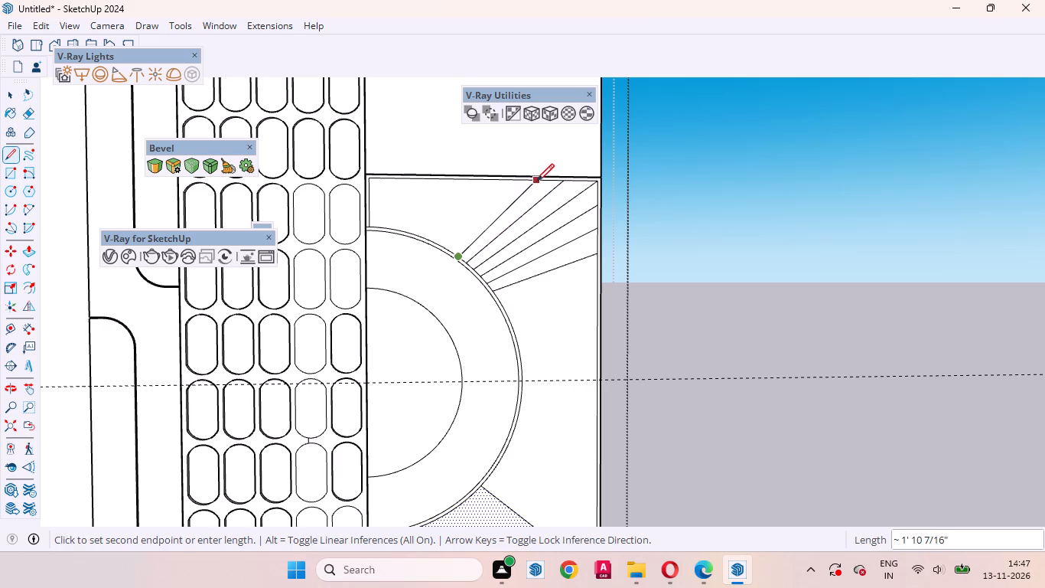
pyautogui.scroll(4, 536, 182)
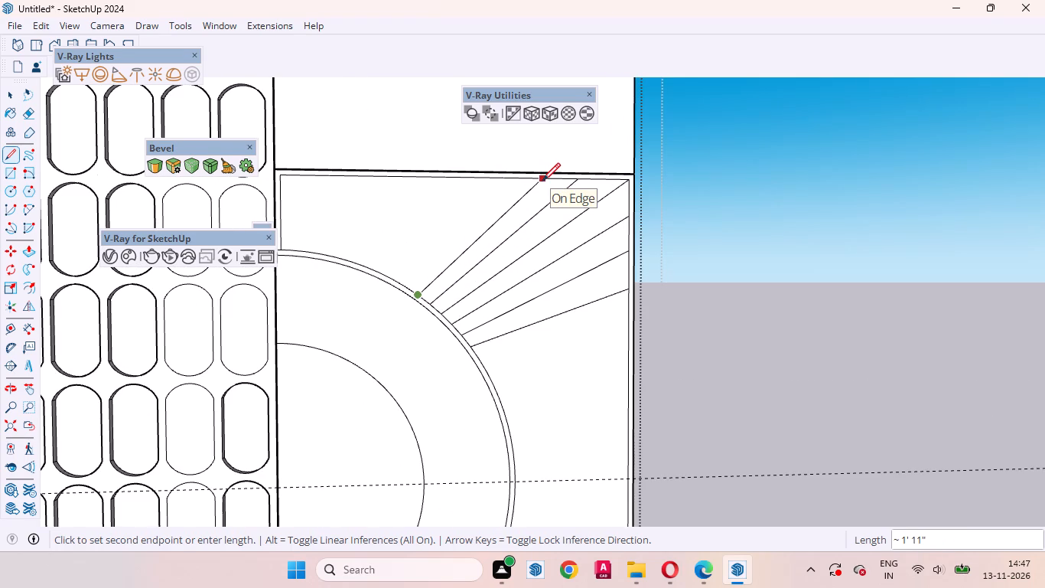
pyautogui.click(542, 181)
pyautogui.scroll(-4, 692, 290)
pyautogui.scroll(-3, 522, 374)
pyautogui.moveTo(600, 410); pyautogui.dragTo(595, 413, button='middle')
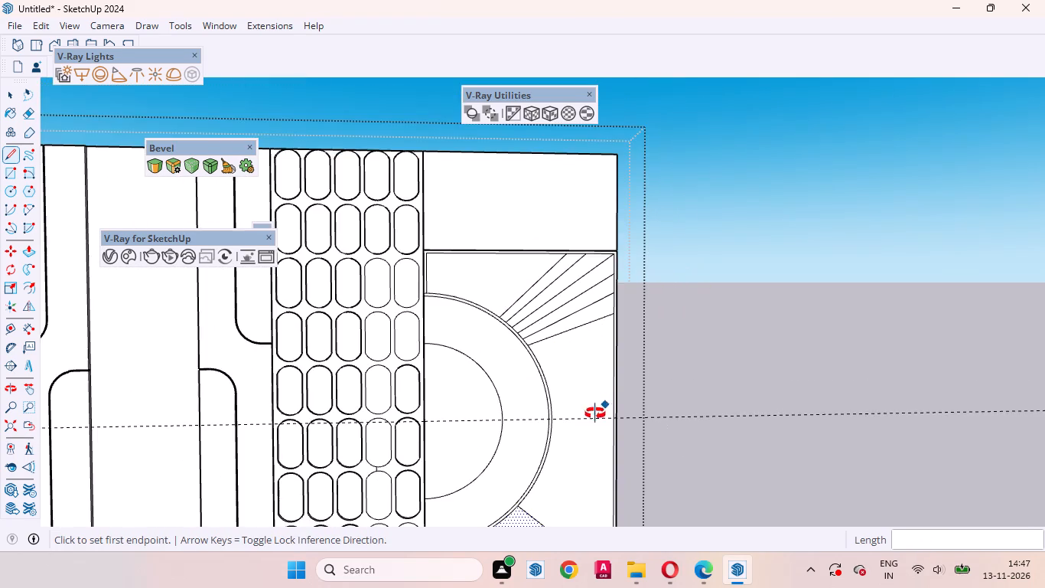
pyautogui.moveTo(595, 413); pyautogui.dragTo(457, 459, button='middle')
pyautogui.scroll(5, 503, 310)
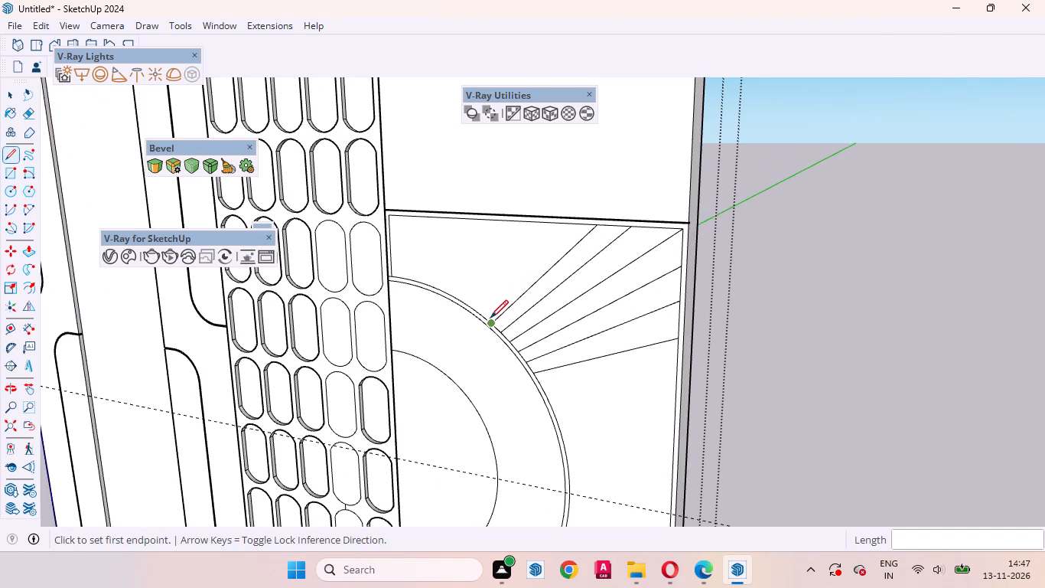
pyautogui.click(484, 314)
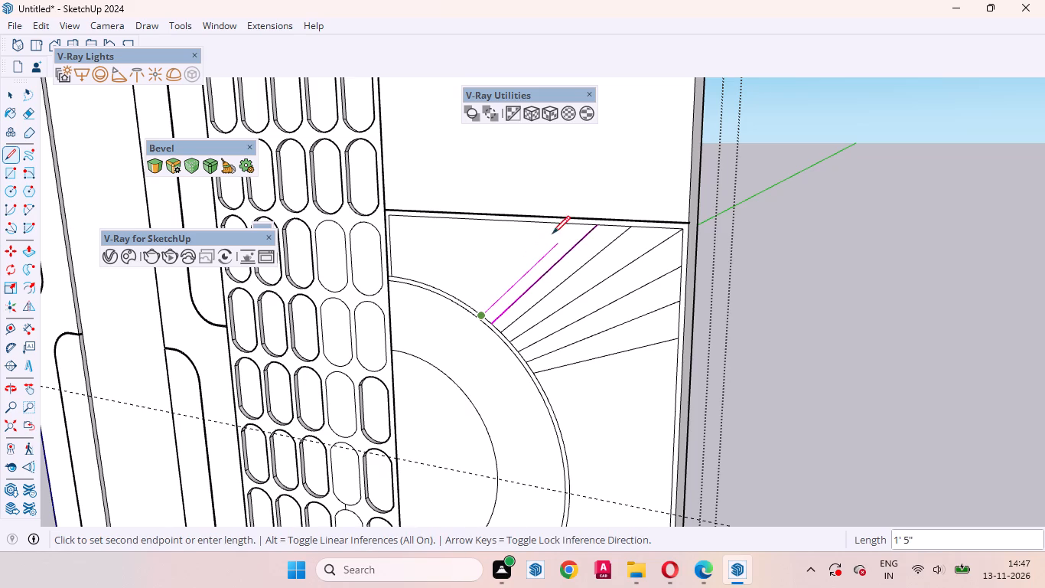
pyautogui.scroll(3, 561, 224)
pyautogui.click(562, 224)
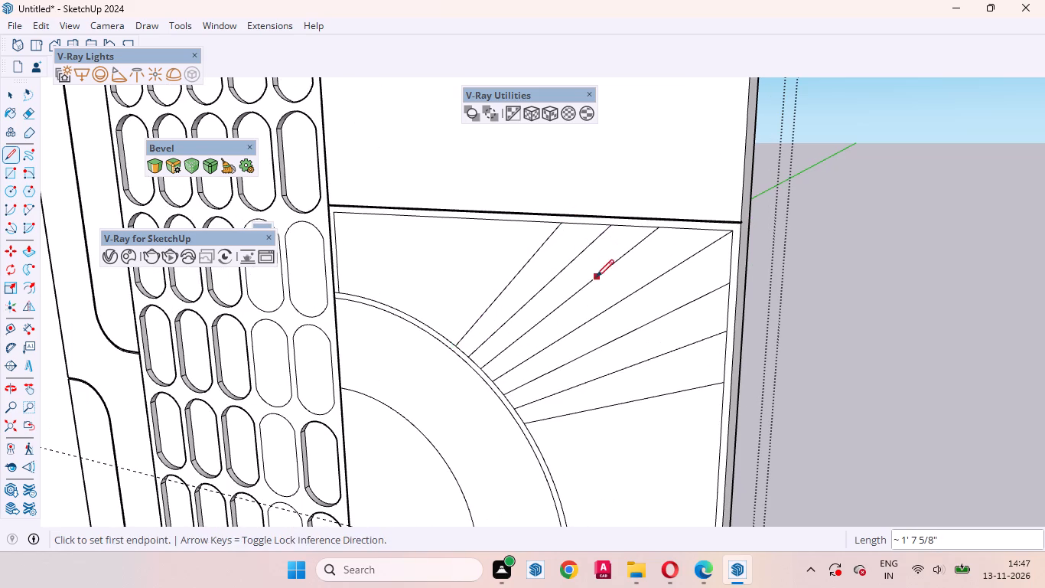
# Draw two more rays towards the lattice, from arc to outline's top edge, about 1' 4 7/8" and 1' 2 3/8" long.
pyautogui.moveTo(625, 279); pyautogui.dragTo(736, 273, button='middle')
pyautogui.scroll(-8, 766, 277)
pyautogui.scroll(4, 501, 325)
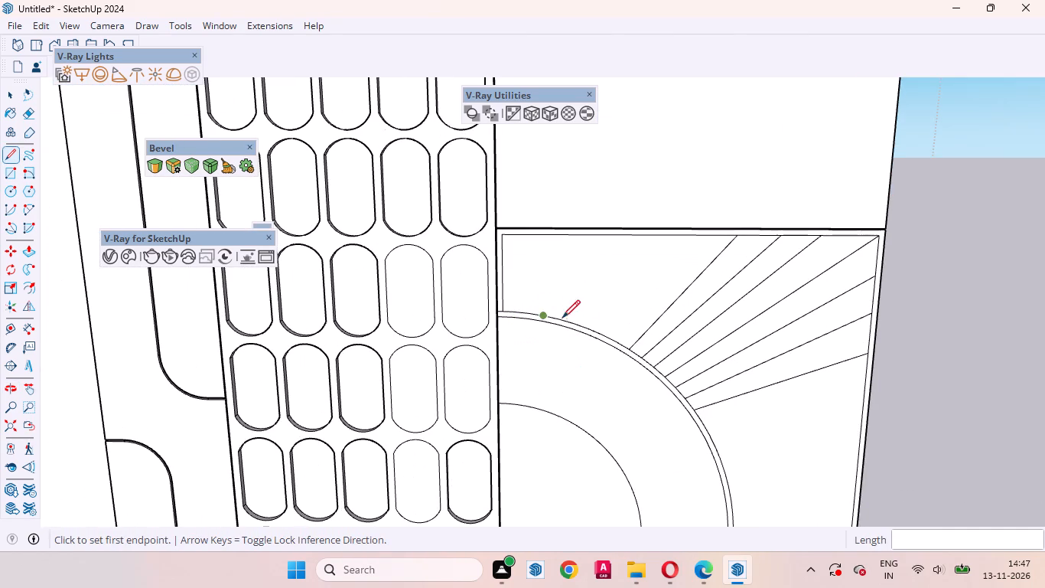
pyautogui.click(615, 341)
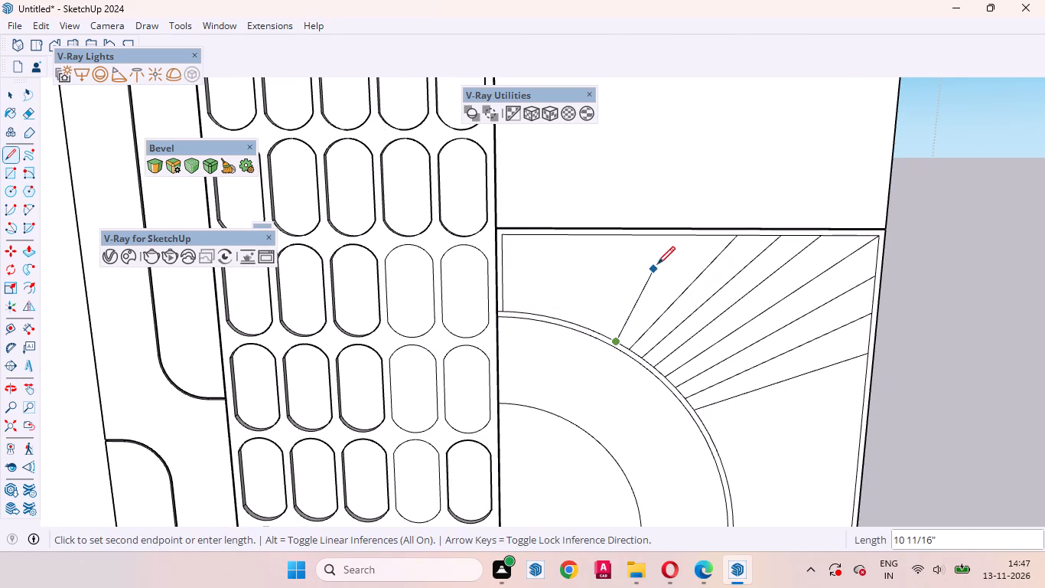
pyautogui.scroll(3, 687, 246)
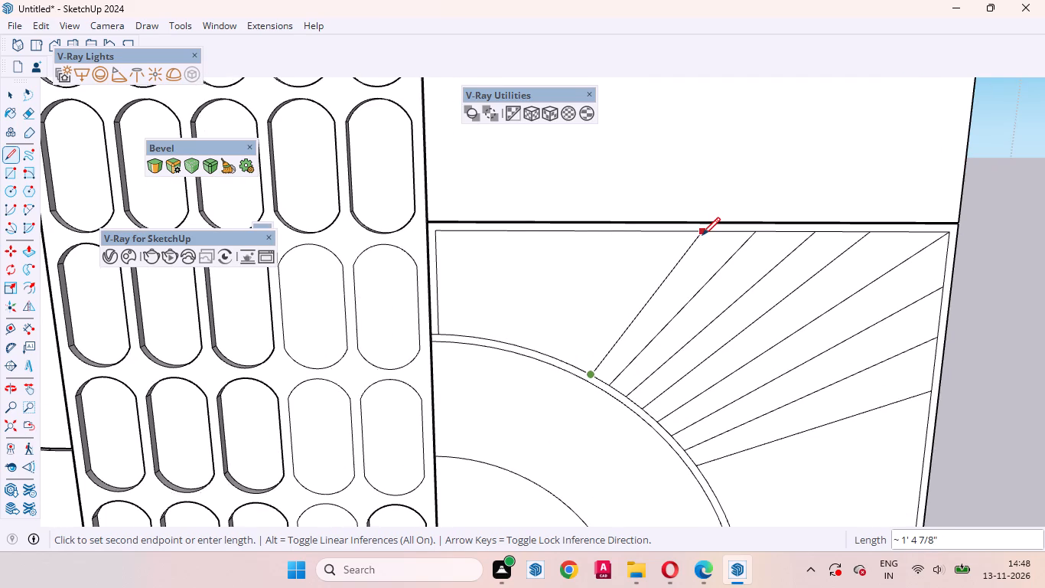
pyautogui.click(702, 234)
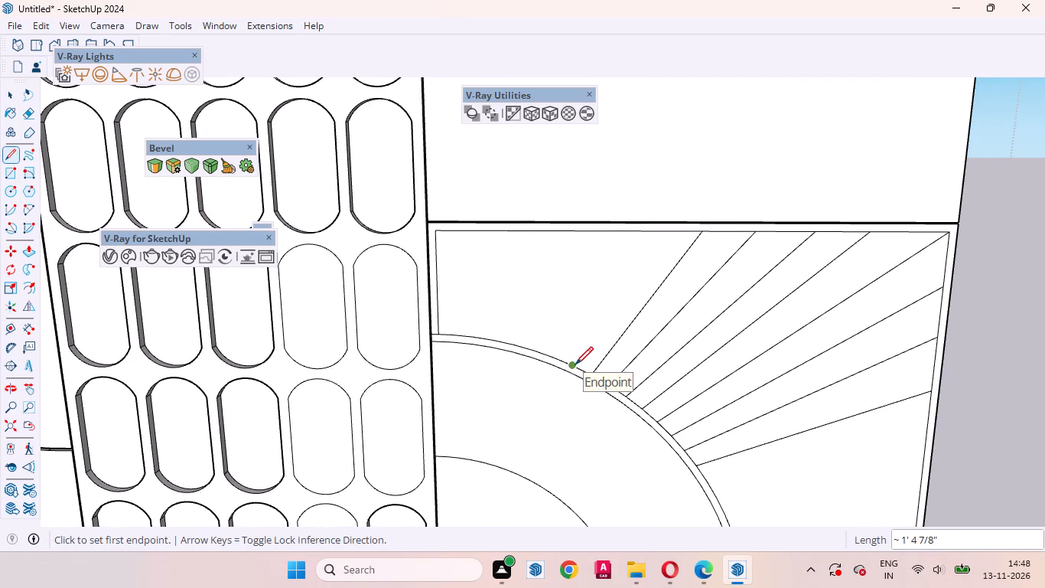
pyautogui.click(575, 364)
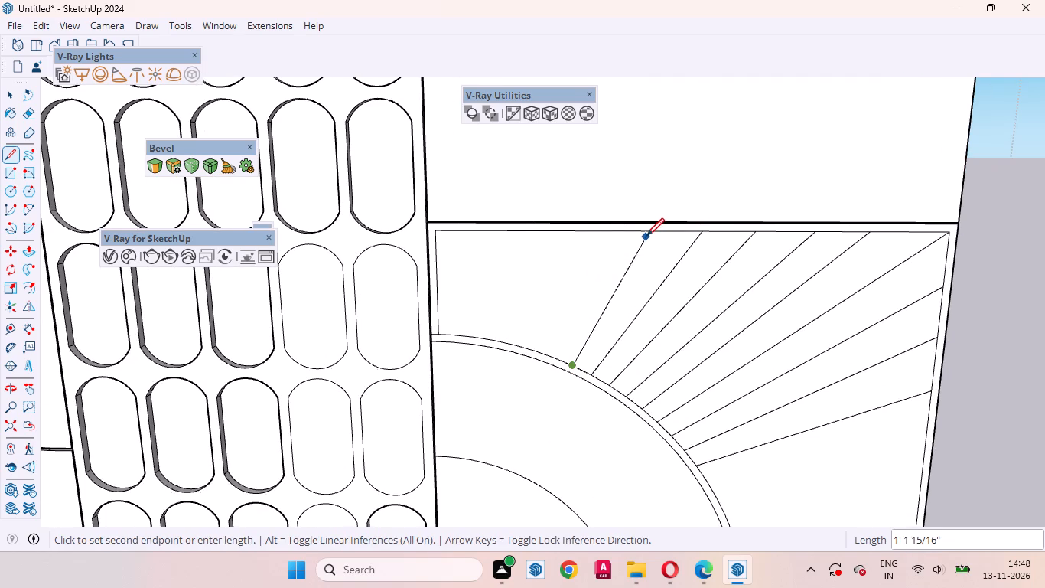
pyautogui.click(646, 234)
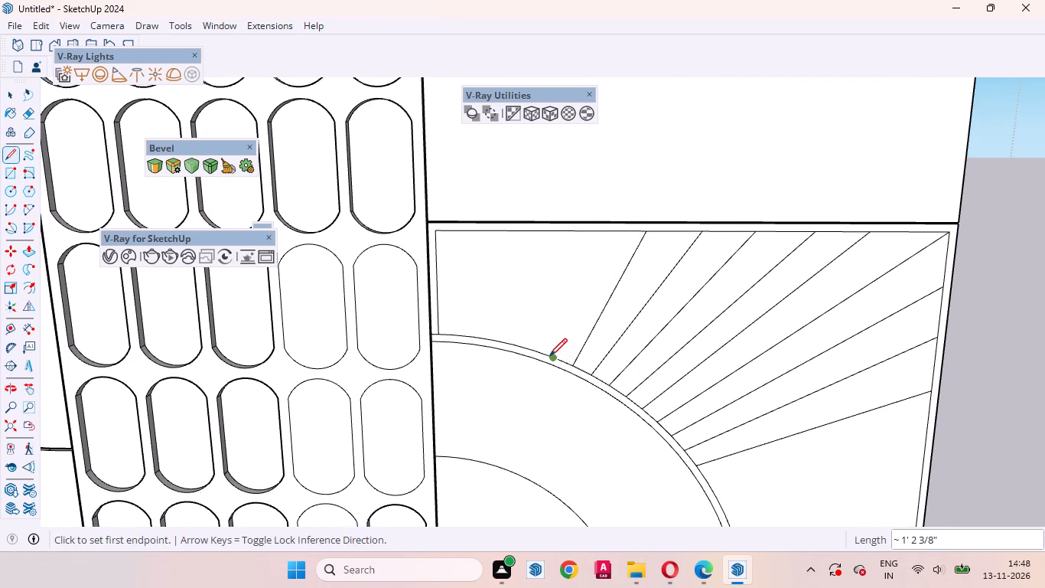
# Draw three more upper rays towards the lattice, from arc to outline's top edge, about 1' 1/2", 11 1/2" and 10 13/16" long.
pyautogui.click(553, 356)
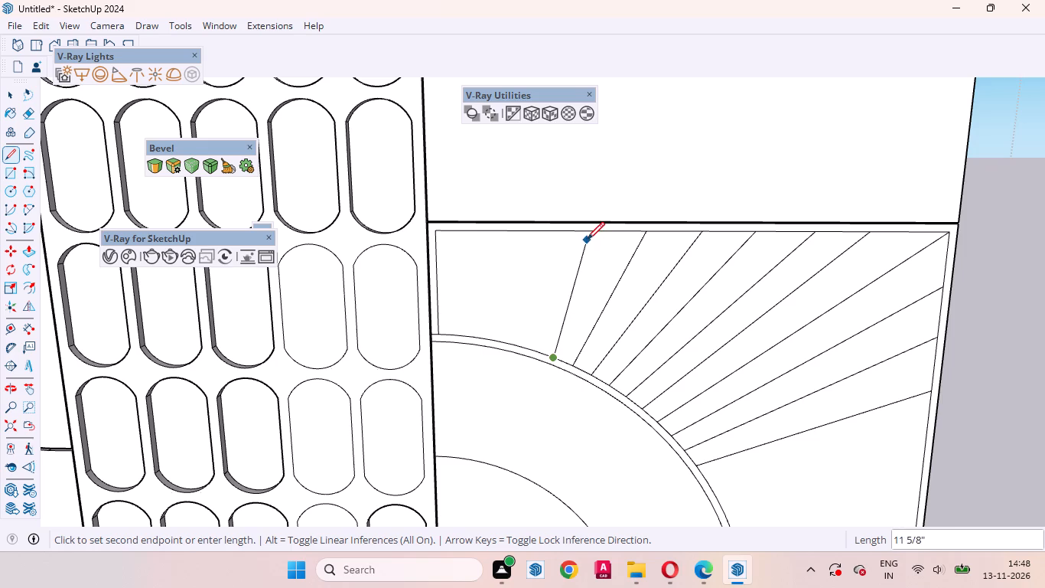
pyautogui.click(590, 234)
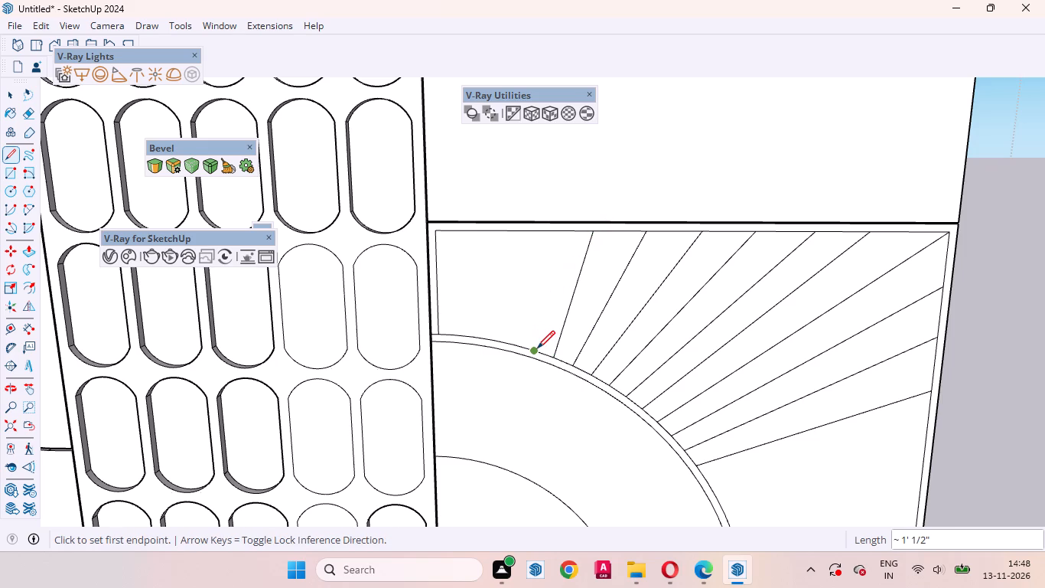
pyautogui.click(537, 348)
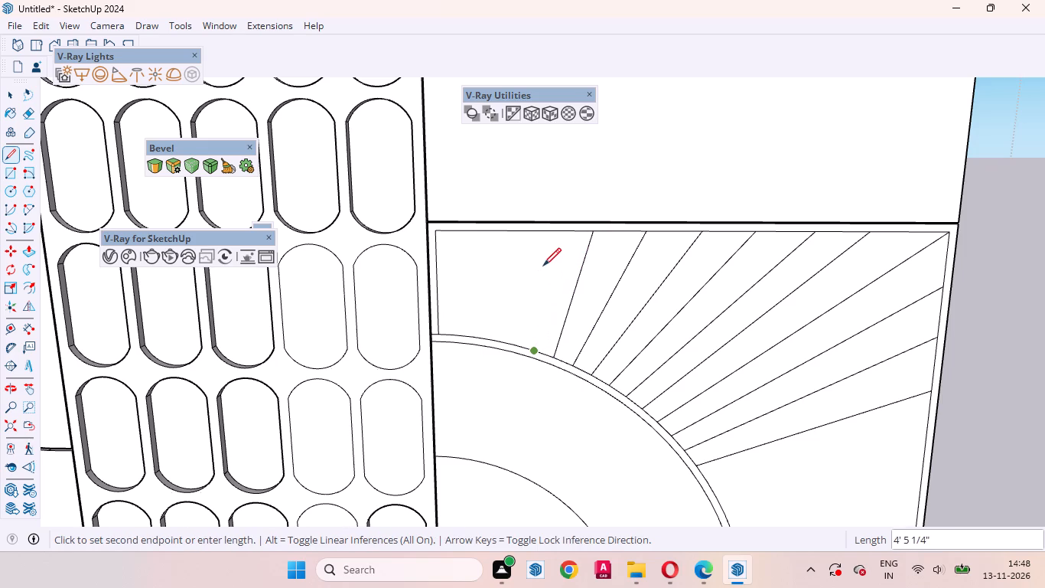
pyautogui.click(548, 233)
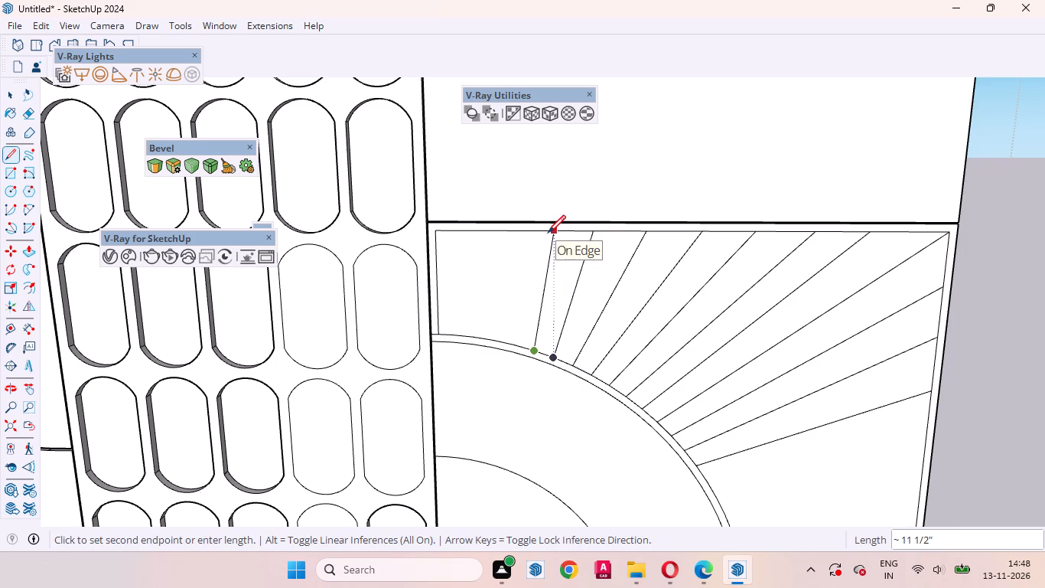
pyautogui.click(511, 344)
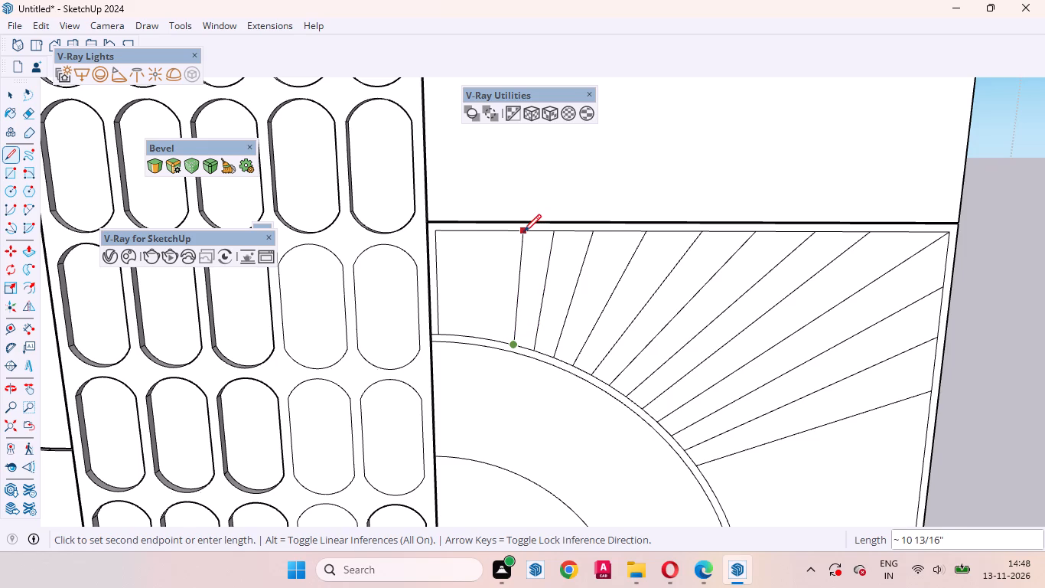
pyautogui.scroll(1, 524, 232)
pyautogui.click(524, 233)
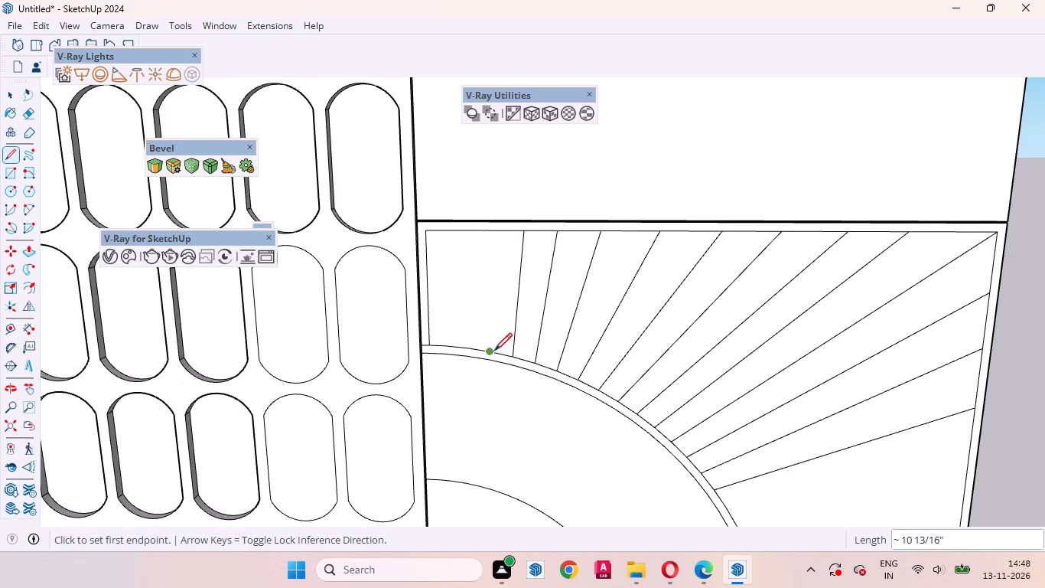
# Complete the upper sunburst with three near-vertical lines beside the lattice, between arc and outline's top edge, about 10 3/8", 10 1/16" and 9 7/8" long.
pyautogui.click(494, 351)
pyautogui.click(494, 233)
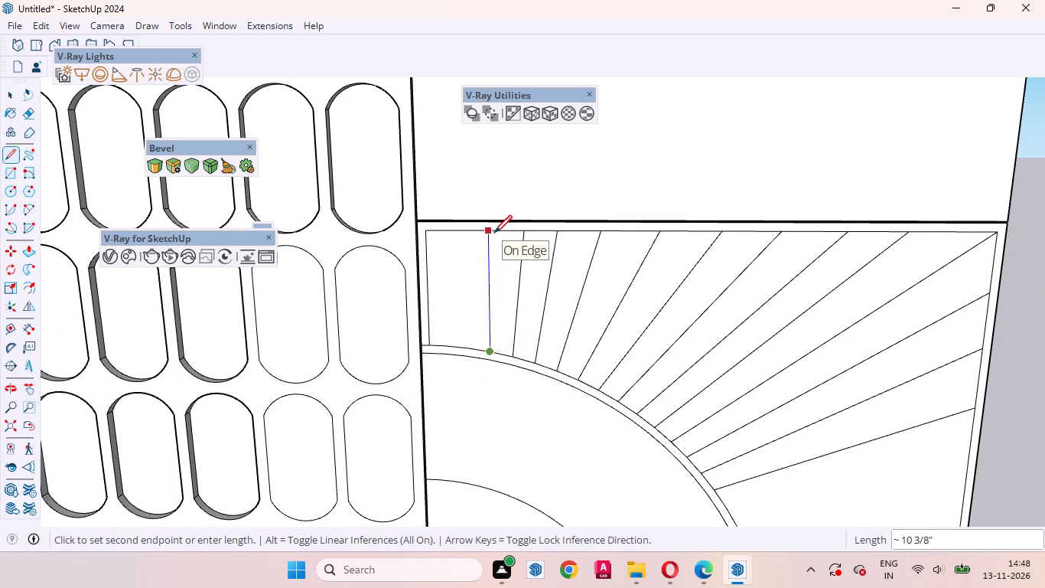
pyautogui.click(469, 348)
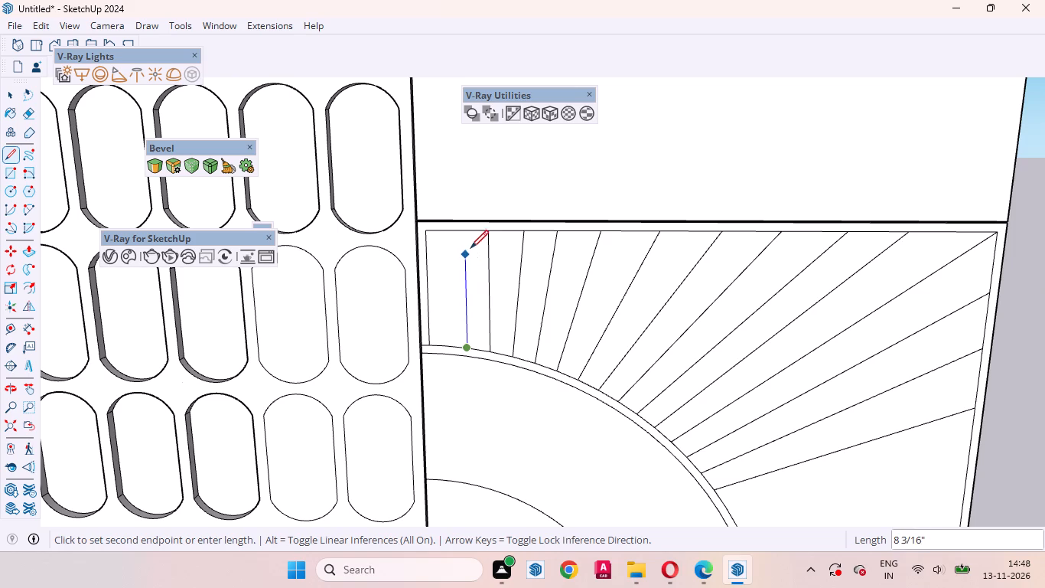
pyautogui.click(469, 232)
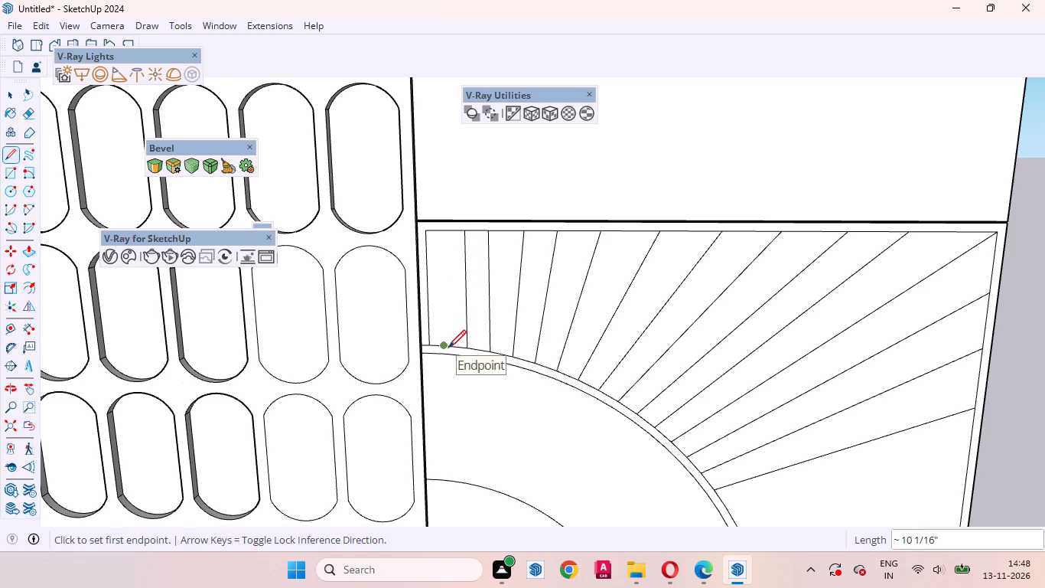
pyautogui.click(446, 348)
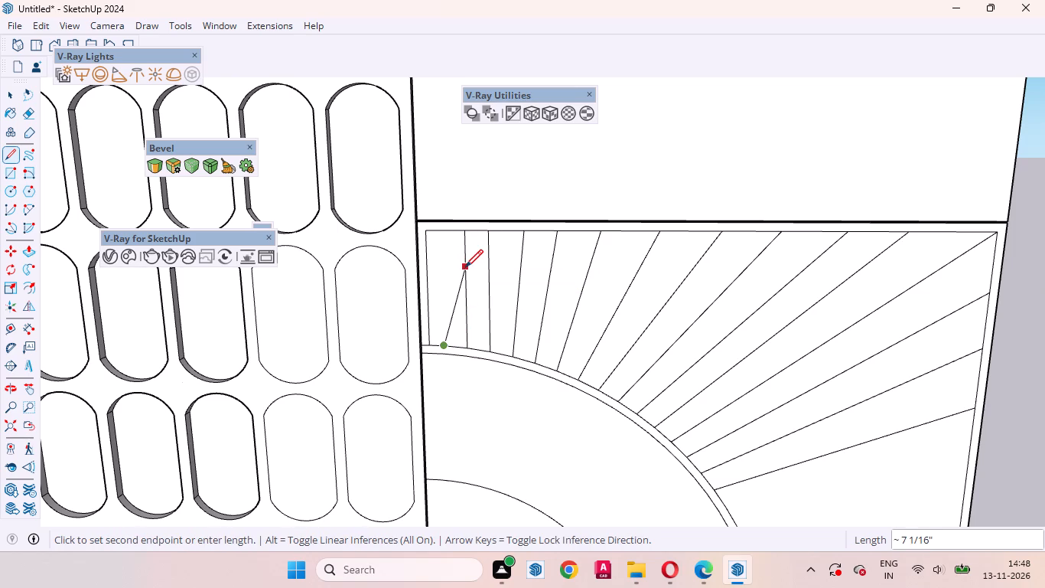
pyautogui.press('space')
pyautogui.press('l')
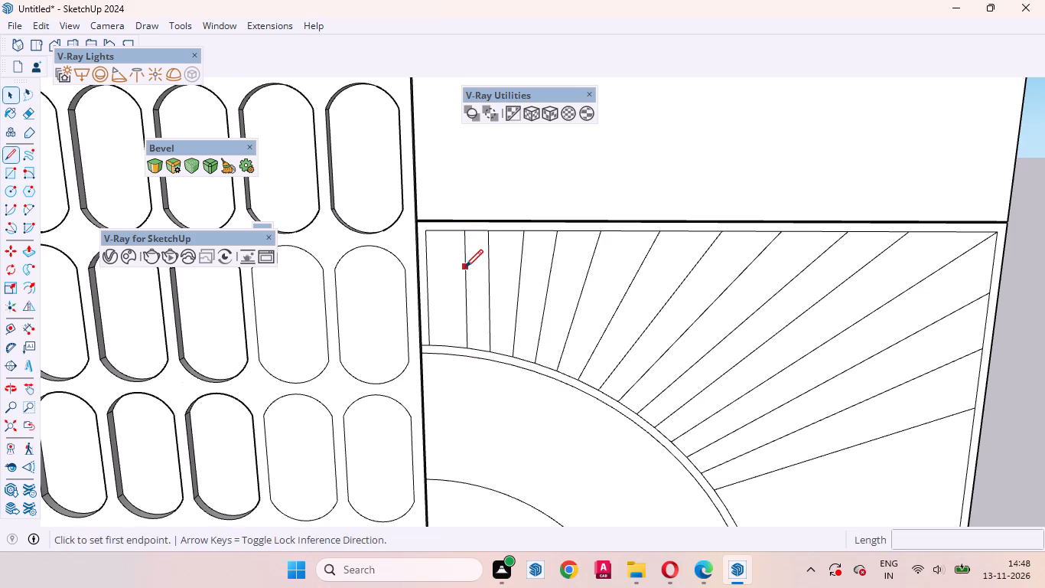
pyautogui.click(446, 227)
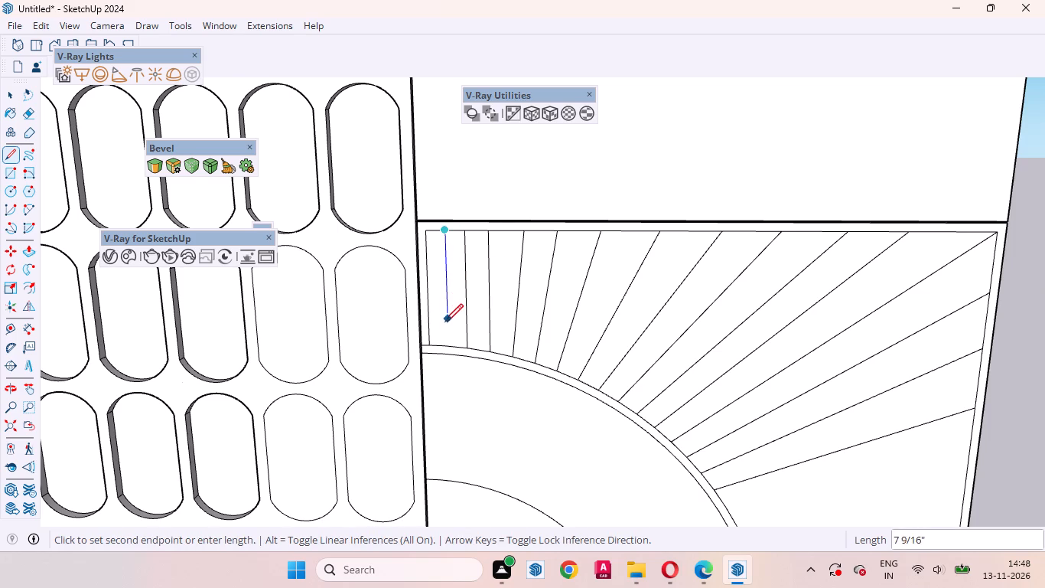
pyautogui.scroll(2, 452, 341)
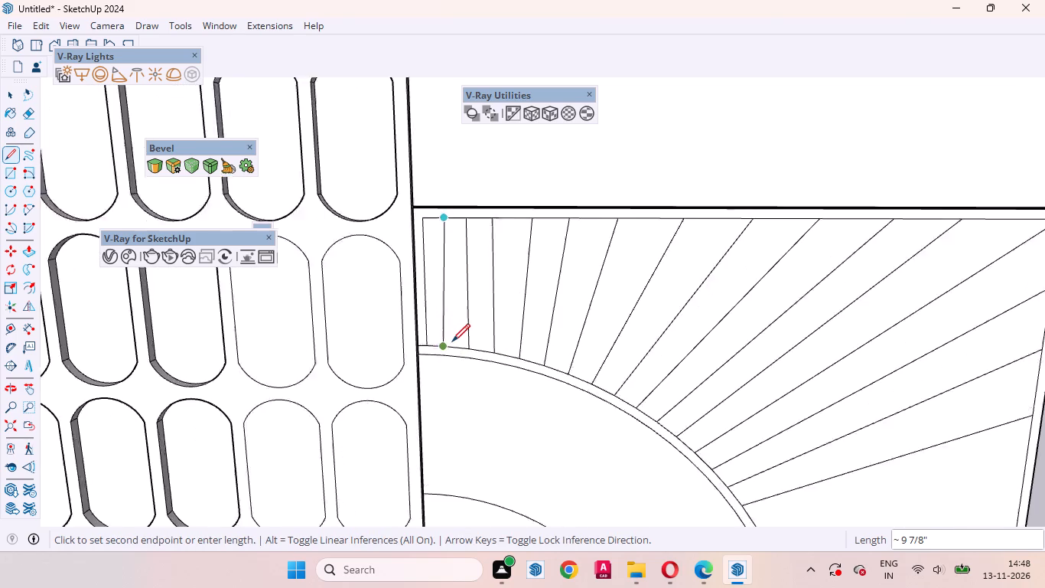
pyautogui.scroll(2, 452, 341)
pyautogui.click(453, 351)
pyautogui.scroll(-3, 476, 302)
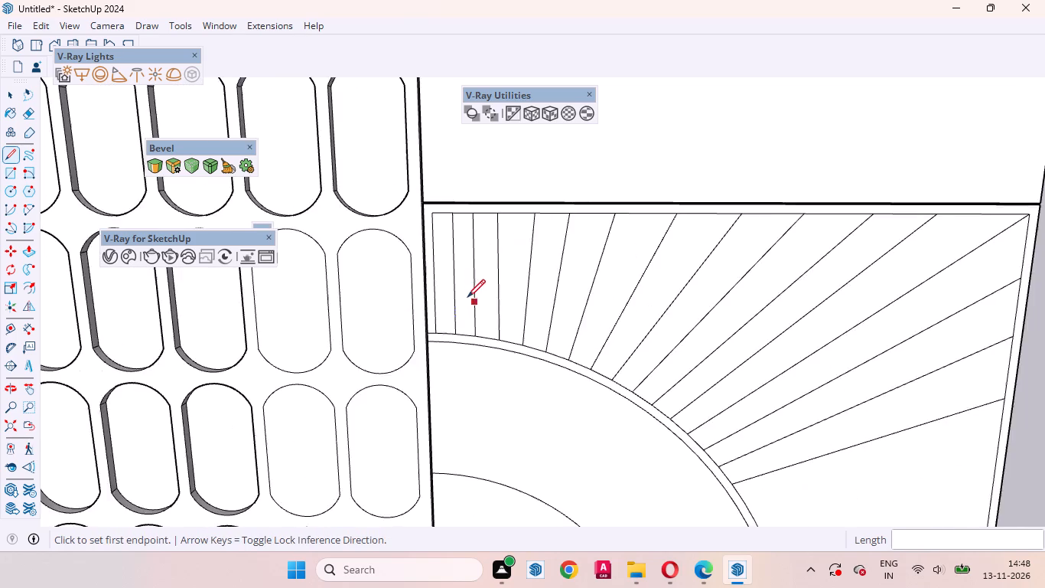
pyautogui.scroll(-17, 467, 297)
pyautogui.press('space')
# Draw rays on either side of the lower diagonal: about 2' 3 1/4" to the far vertical edge and 2' 1 11/16" to the bottom edge.
pyautogui.scroll(-4, 480, 252)
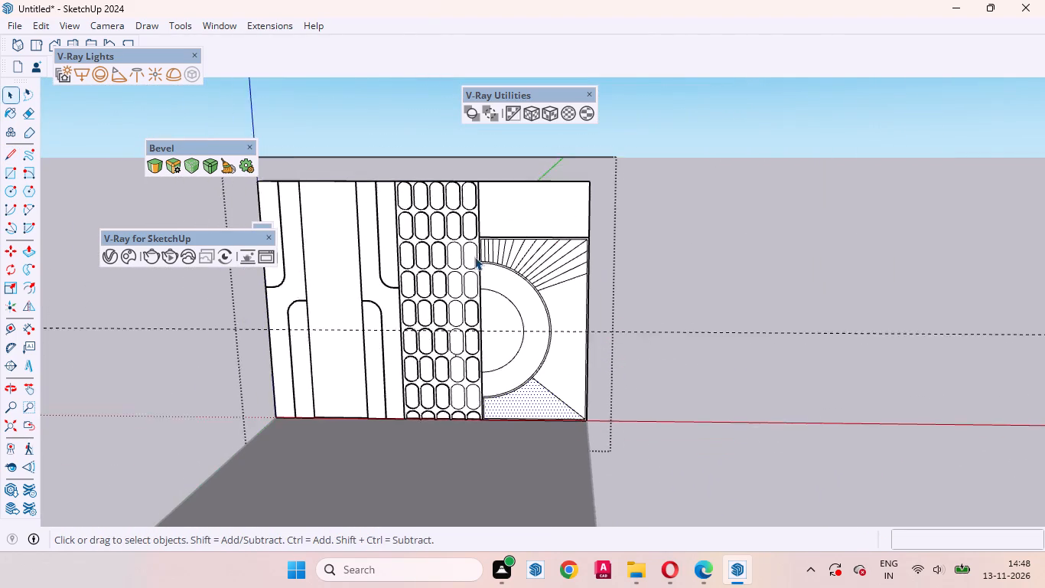
pyautogui.moveTo(563, 384); pyautogui.dragTo(441, 410, button='middle')
pyautogui.scroll(7, 469, 323)
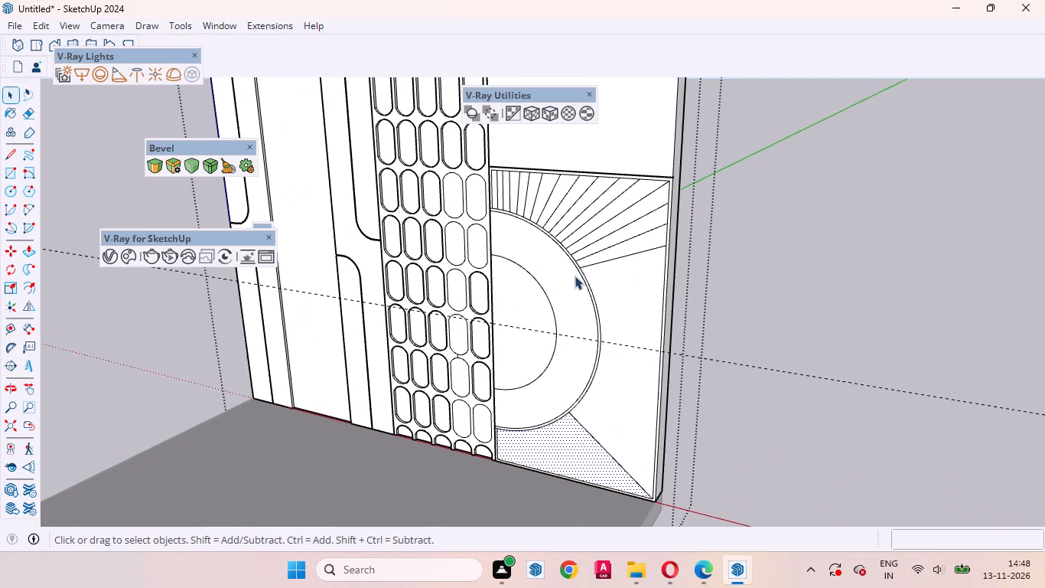
pyautogui.moveTo(607, 345); pyautogui.dragTo(734, 274, button='middle')
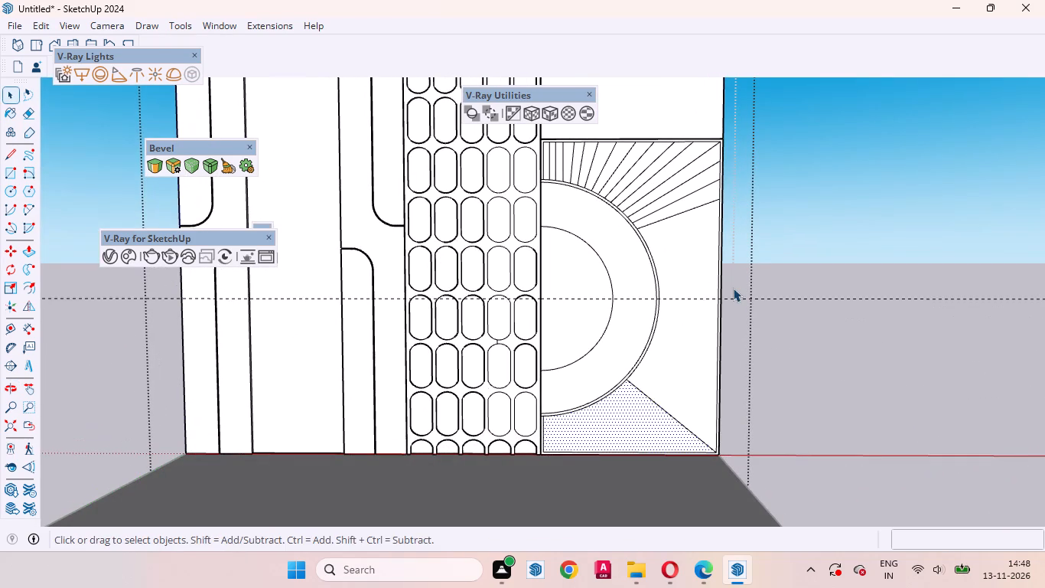
pyautogui.press('l')
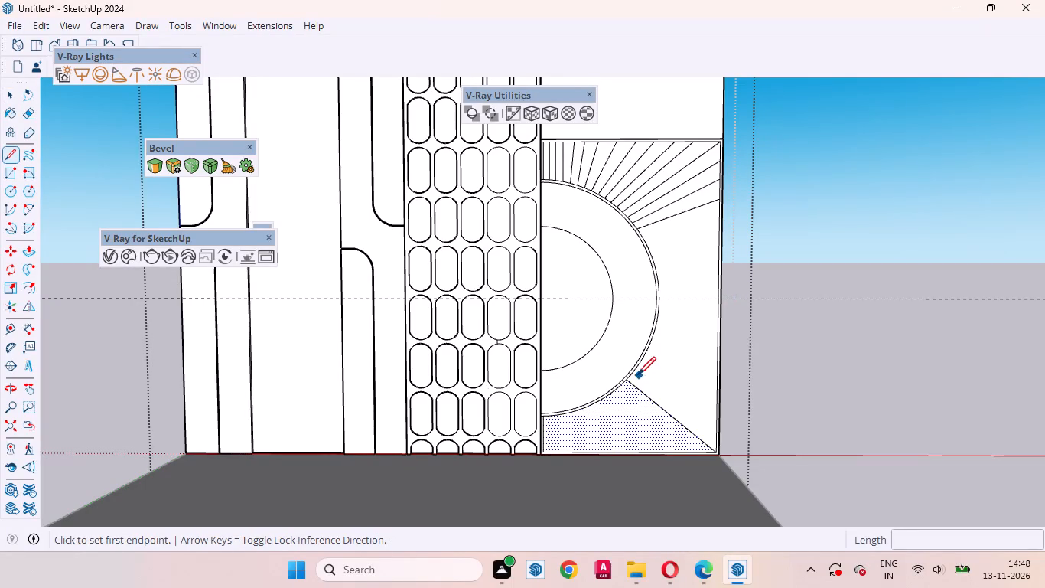
pyautogui.click(636, 374)
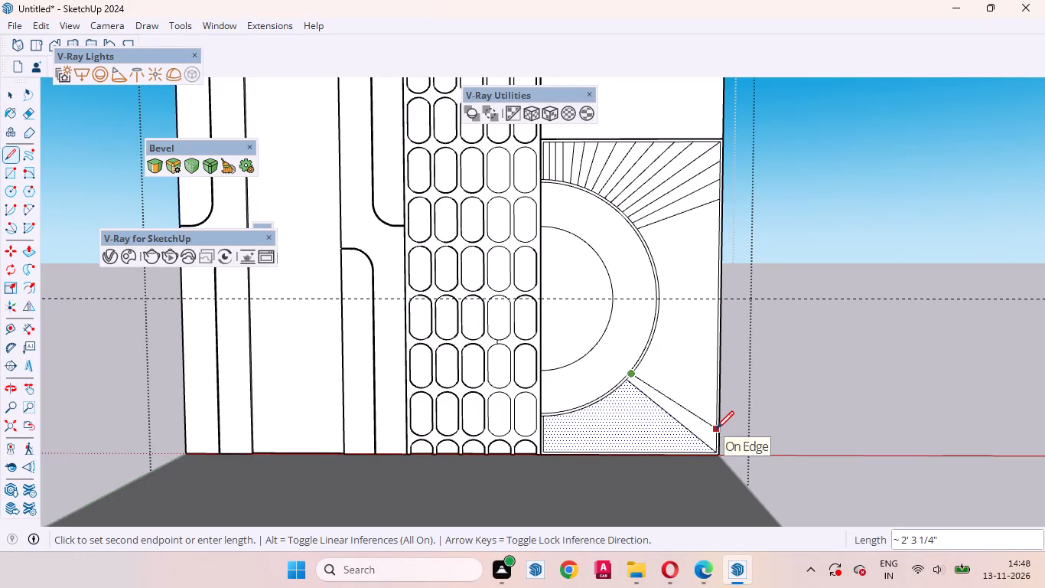
pyautogui.click(716, 429)
pyautogui.click(622, 387)
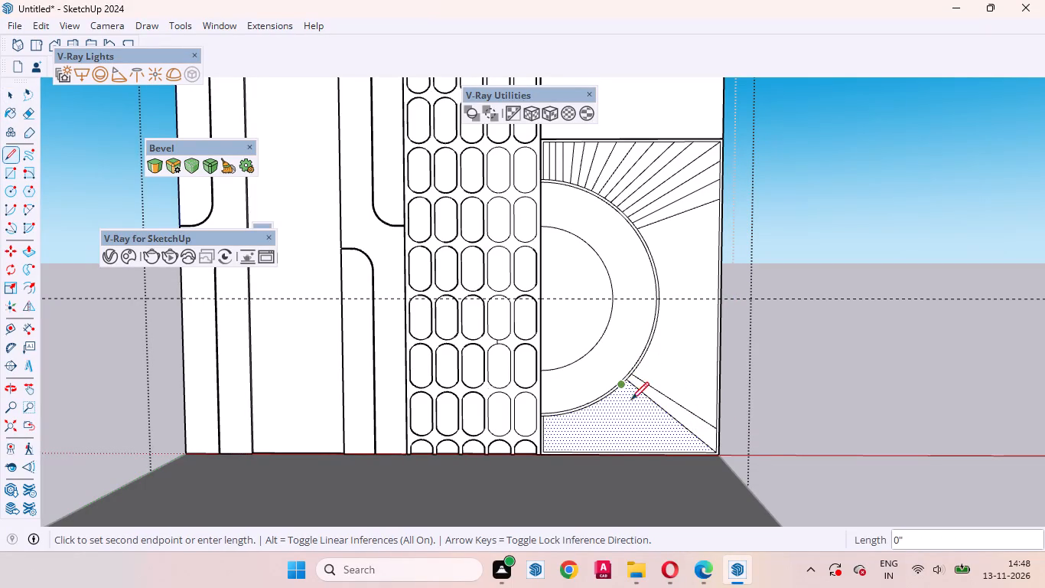
pyautogui.click(688, 452)
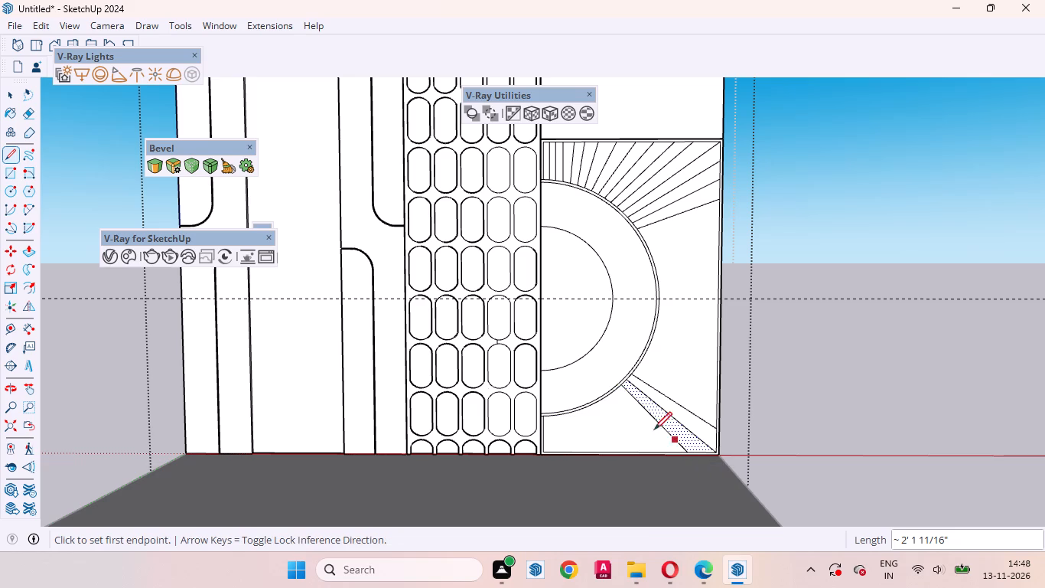
# Draw two more lower rays towards the lattice, from arc to outline's bottom edge, about 1' 10 5/8" and 1' 8 1/8" long.
pyautogui.click(616, 390)
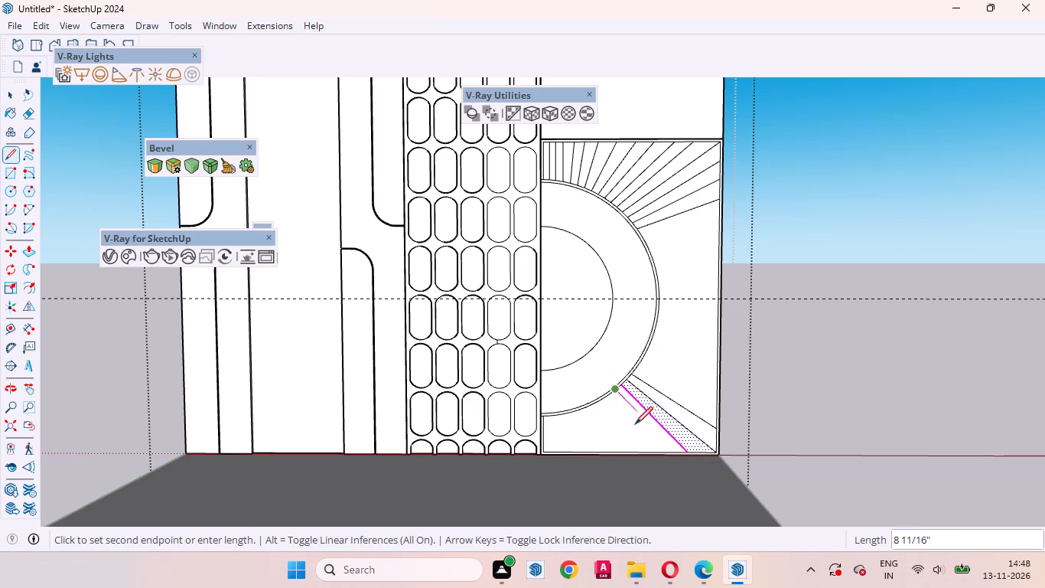
pyautogui.scroll(6, 657, 452)
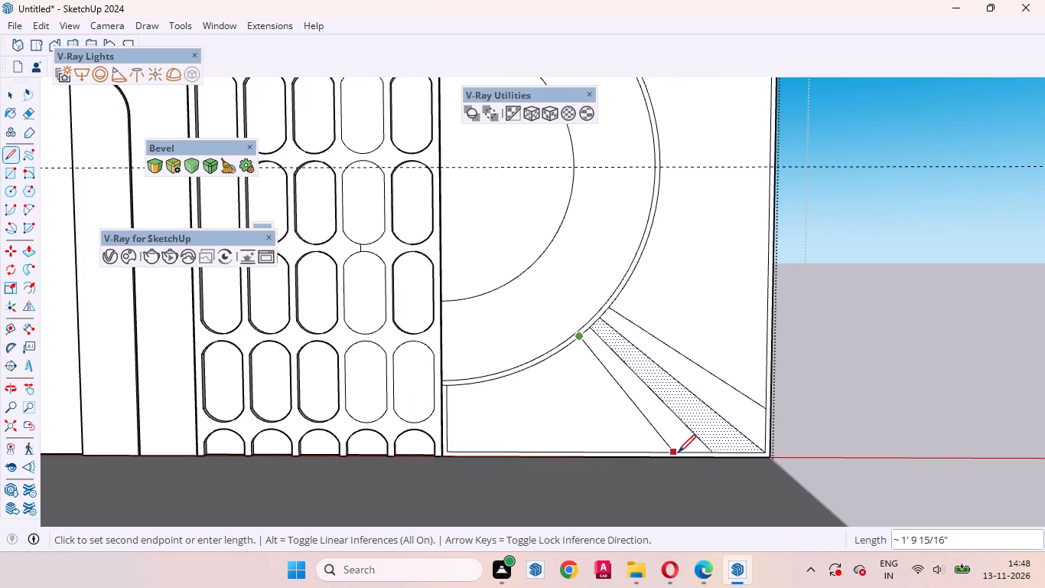
pyautogui.click(682, 453)
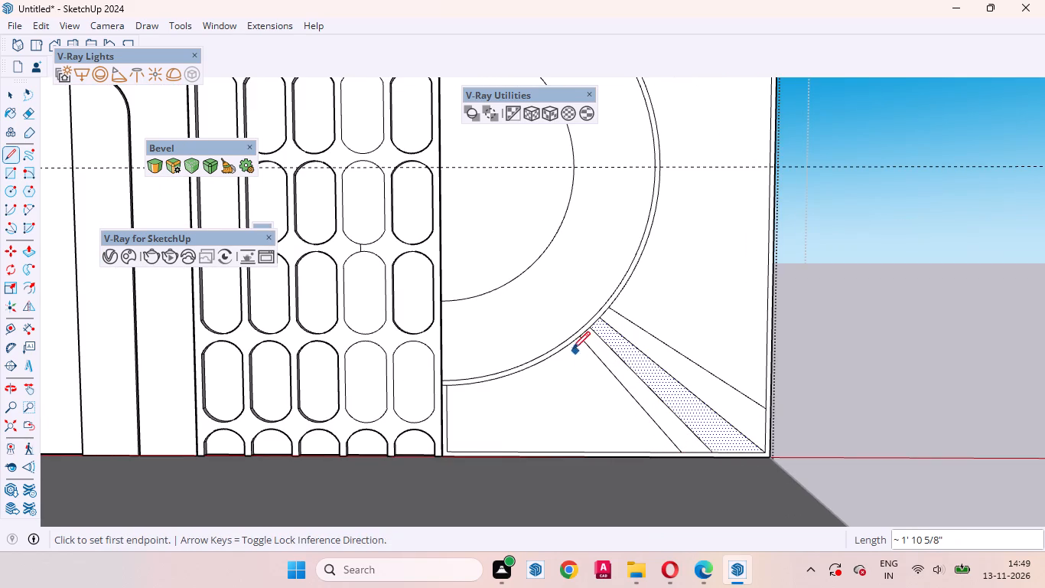
pyautogui.click(570, 348)
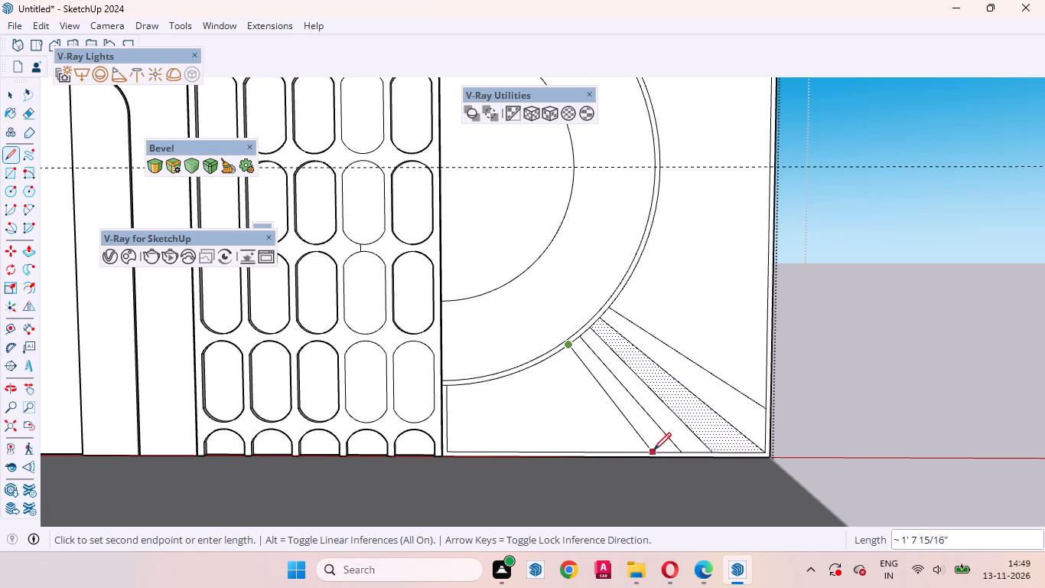
pyautogui.click(654, 454)
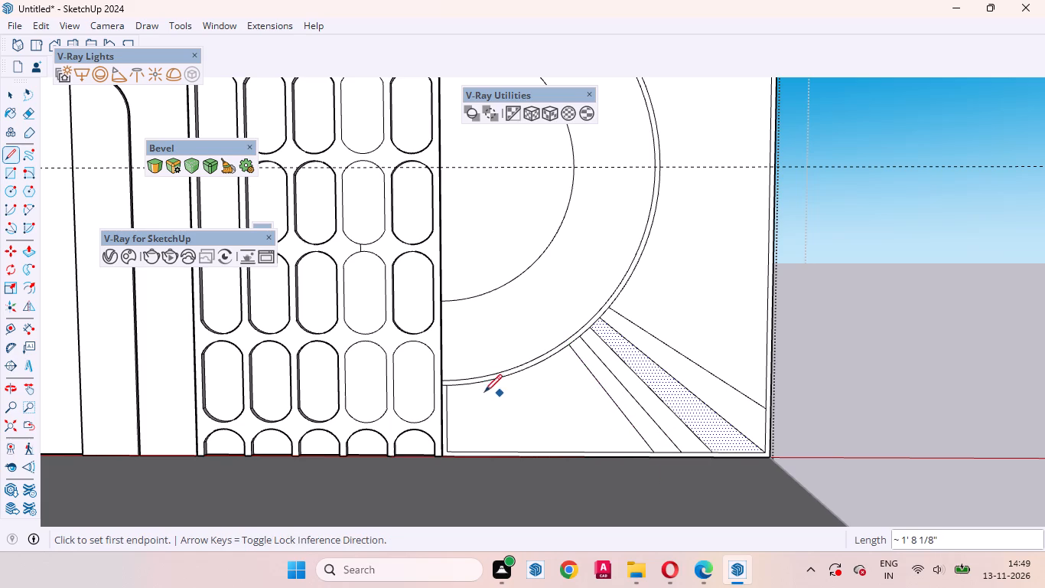
# Draw a vertical line beside the lattice from the arc's lower end to the outline's bottom edge, about 9 7/8" long.
pyautogui.scroll(2, 457, 390)
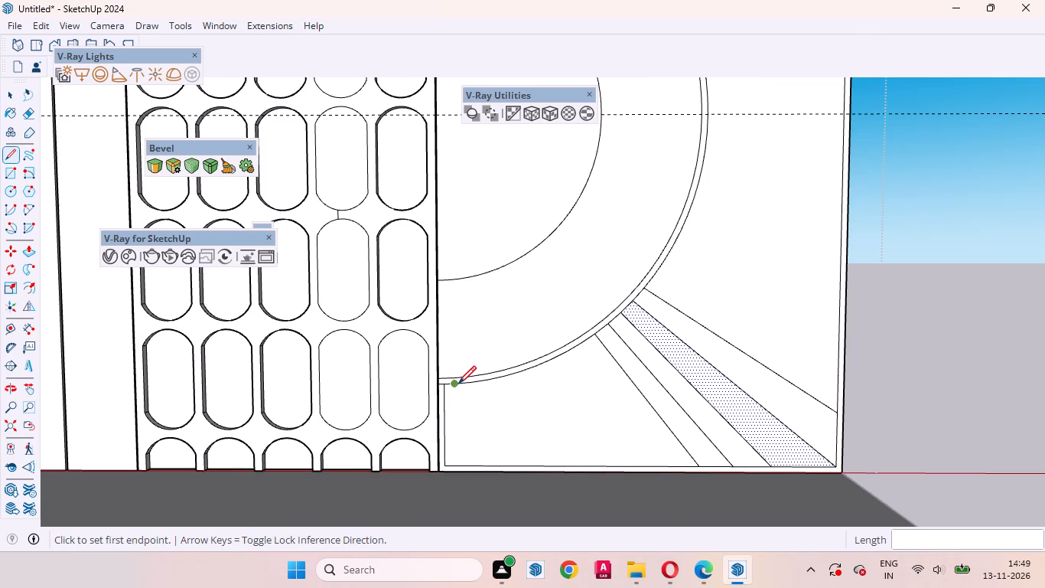
pyautogui.click(458, 384)
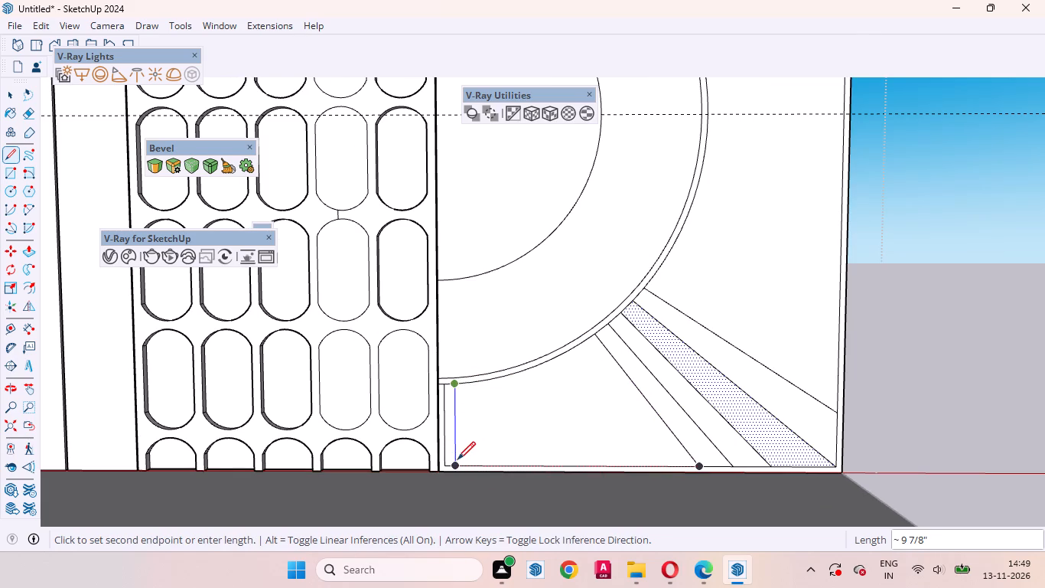
pyautogui.click(457, 459)
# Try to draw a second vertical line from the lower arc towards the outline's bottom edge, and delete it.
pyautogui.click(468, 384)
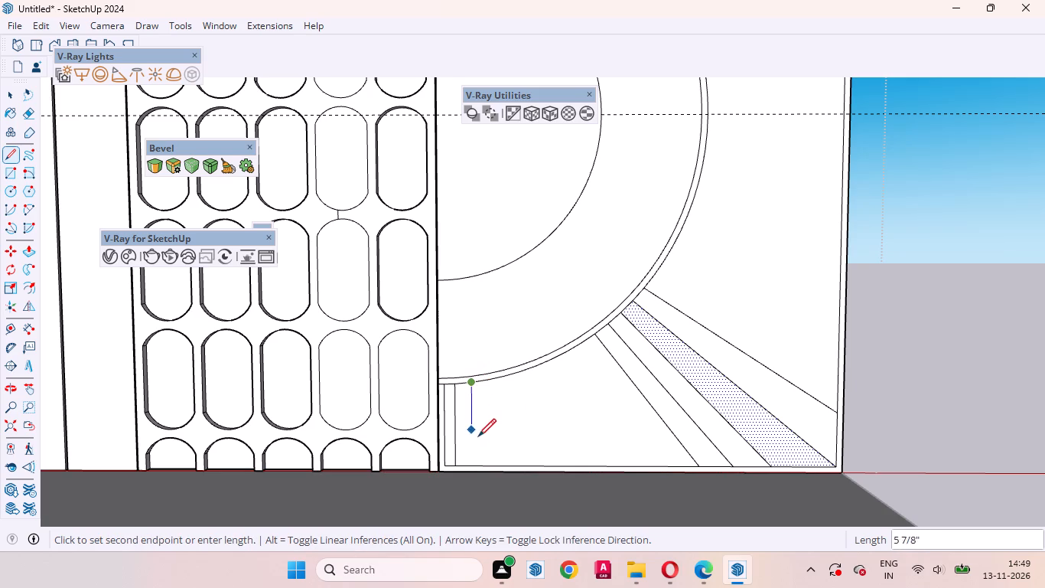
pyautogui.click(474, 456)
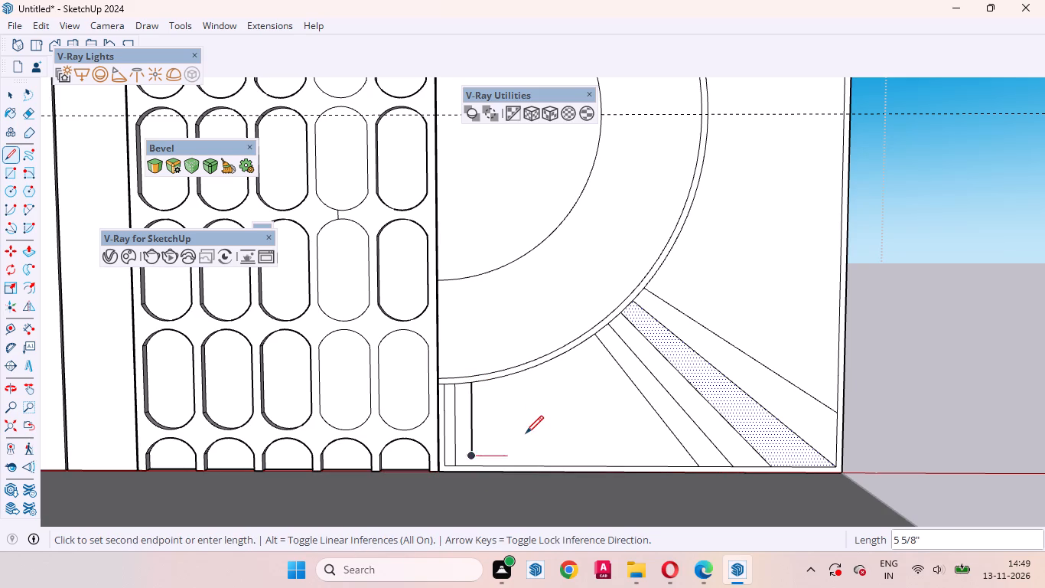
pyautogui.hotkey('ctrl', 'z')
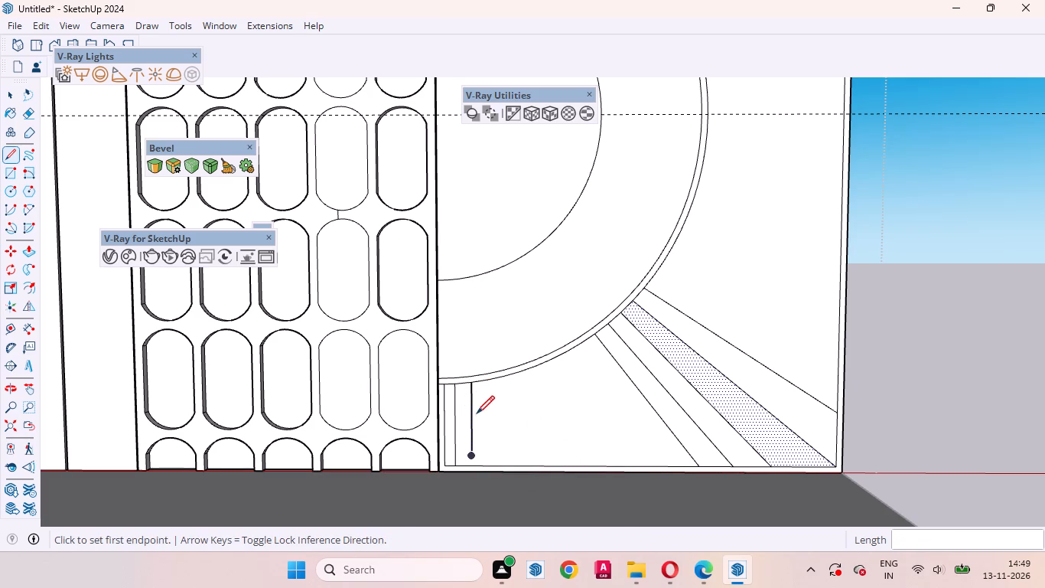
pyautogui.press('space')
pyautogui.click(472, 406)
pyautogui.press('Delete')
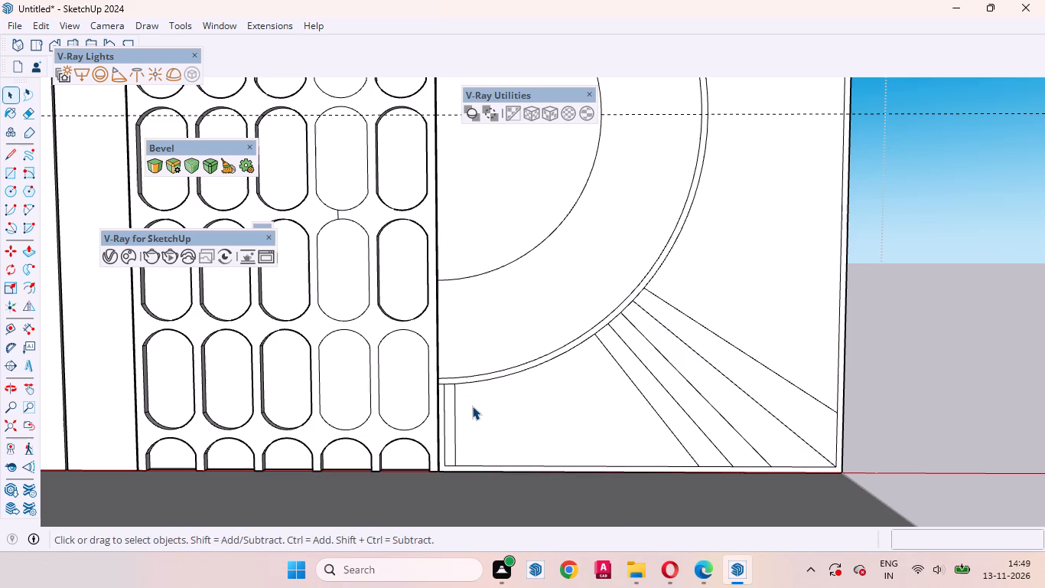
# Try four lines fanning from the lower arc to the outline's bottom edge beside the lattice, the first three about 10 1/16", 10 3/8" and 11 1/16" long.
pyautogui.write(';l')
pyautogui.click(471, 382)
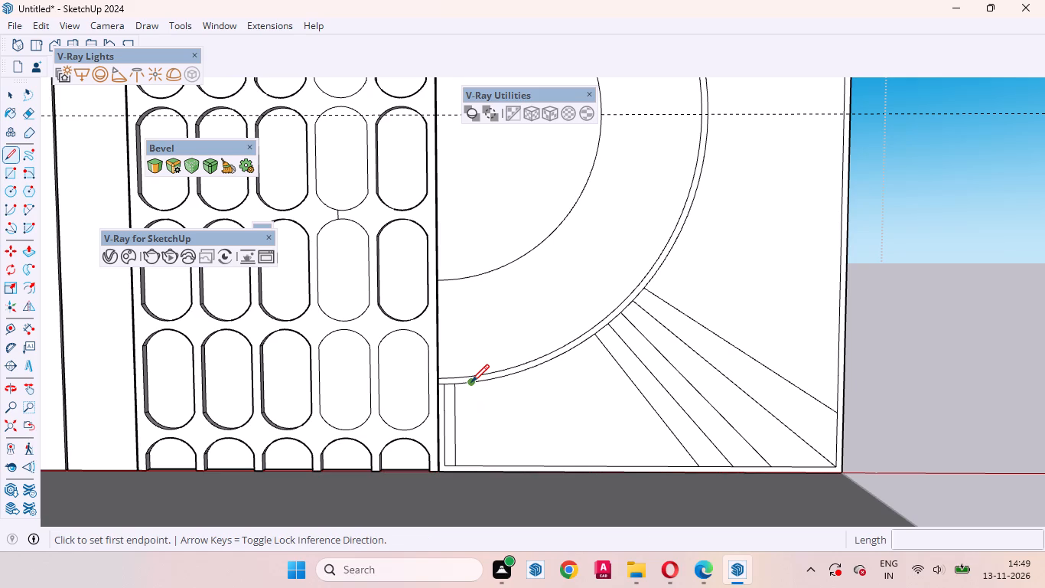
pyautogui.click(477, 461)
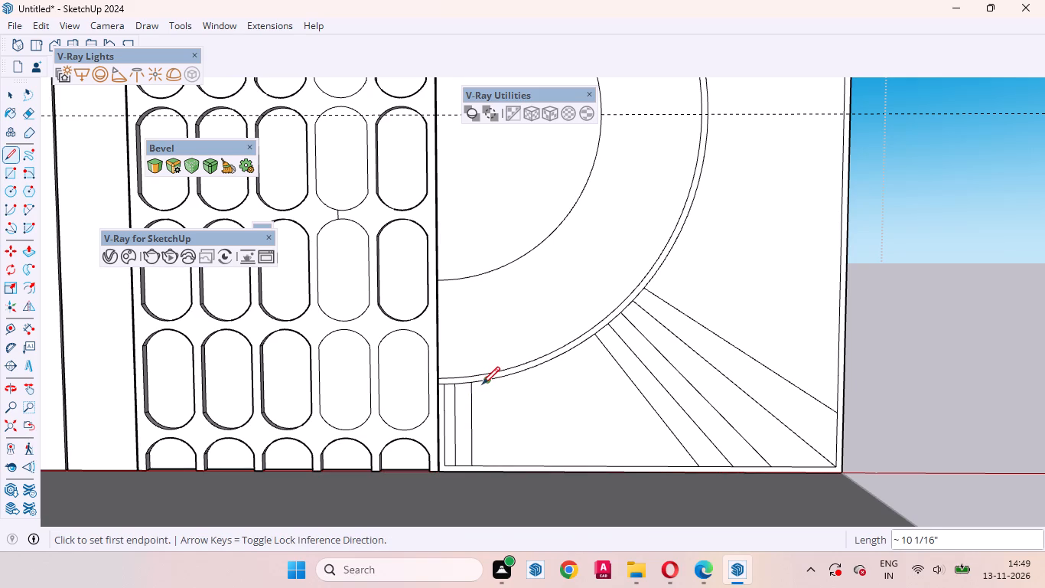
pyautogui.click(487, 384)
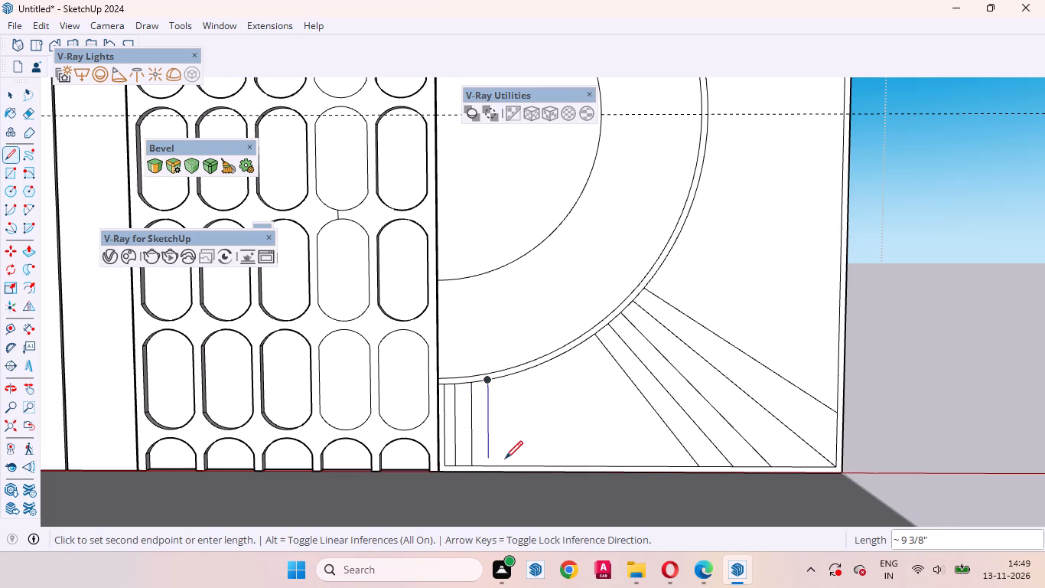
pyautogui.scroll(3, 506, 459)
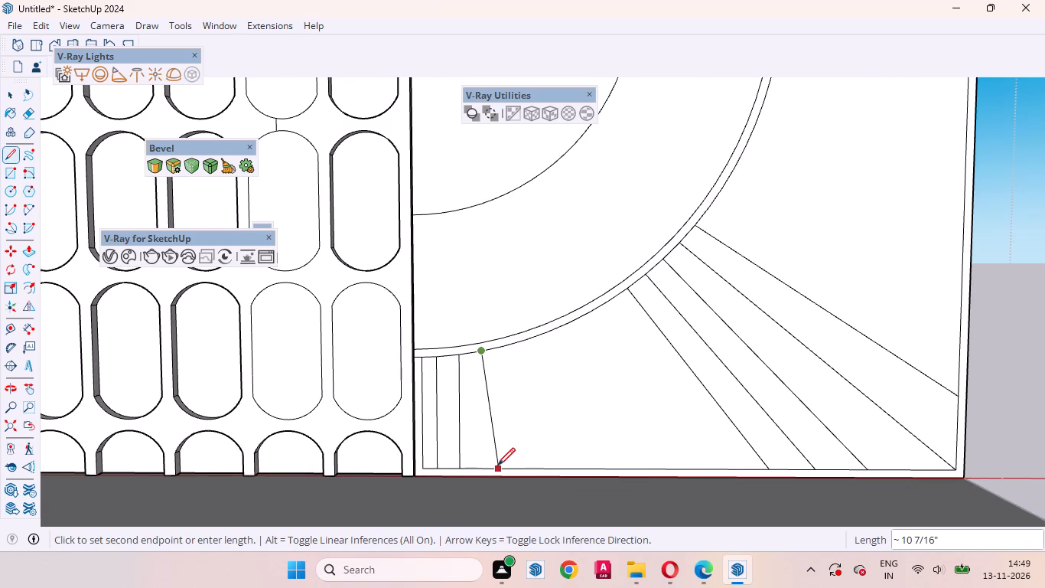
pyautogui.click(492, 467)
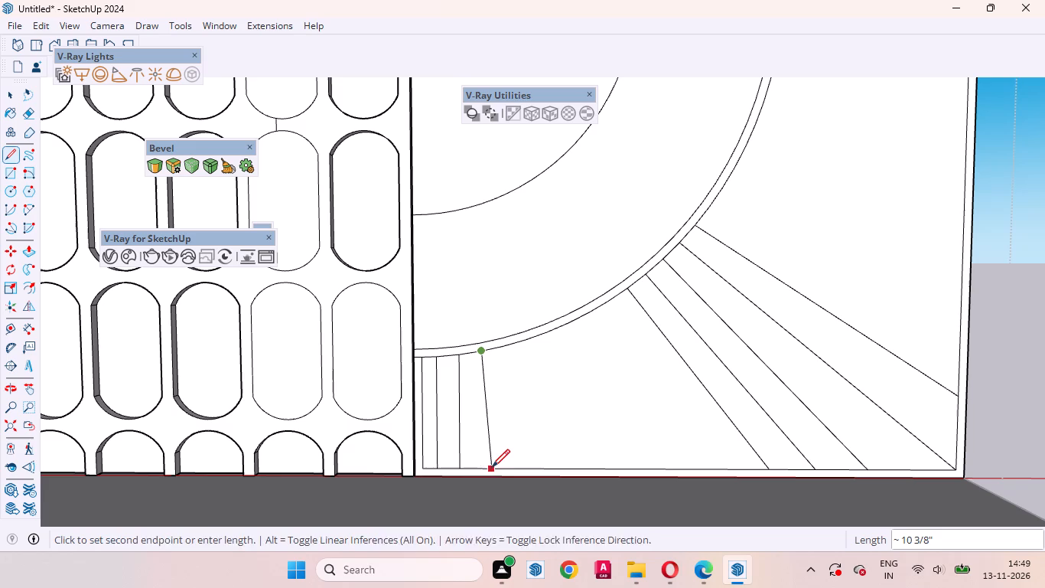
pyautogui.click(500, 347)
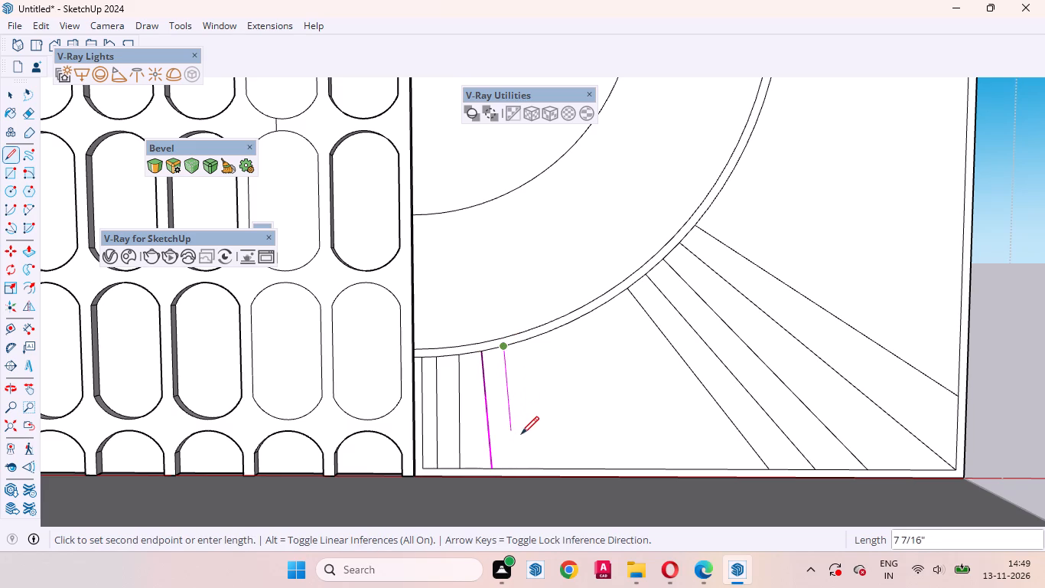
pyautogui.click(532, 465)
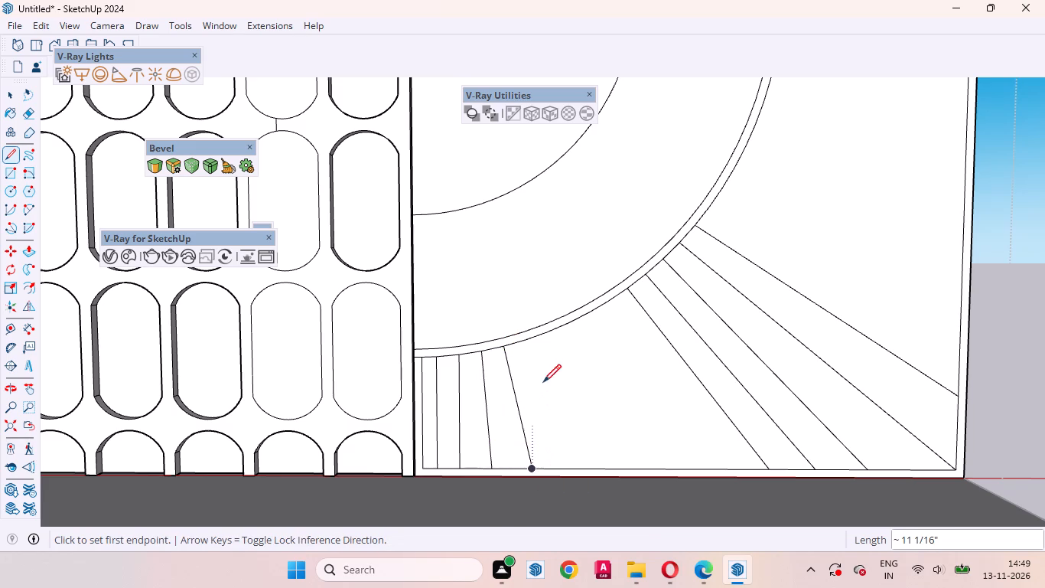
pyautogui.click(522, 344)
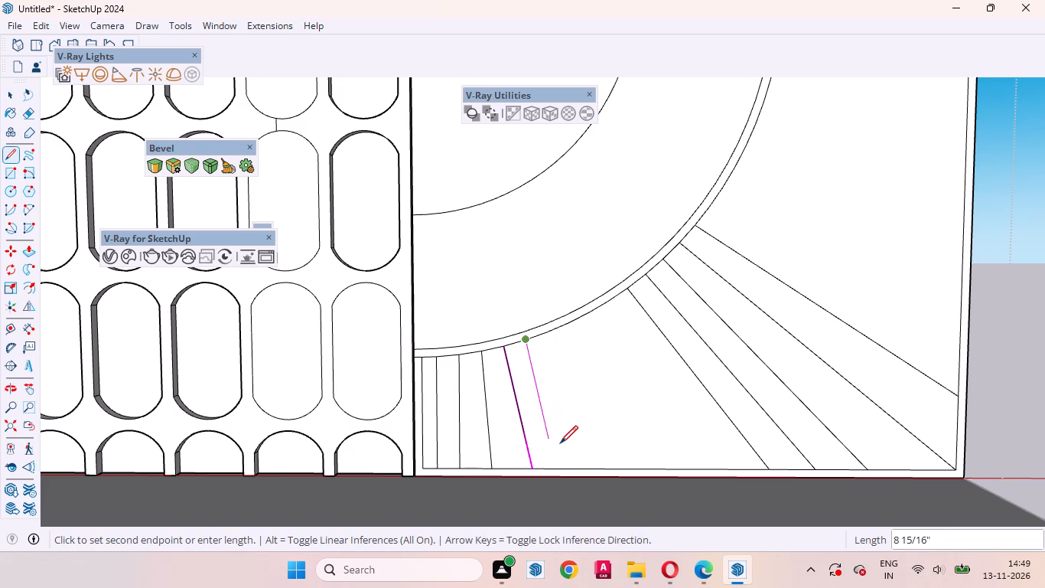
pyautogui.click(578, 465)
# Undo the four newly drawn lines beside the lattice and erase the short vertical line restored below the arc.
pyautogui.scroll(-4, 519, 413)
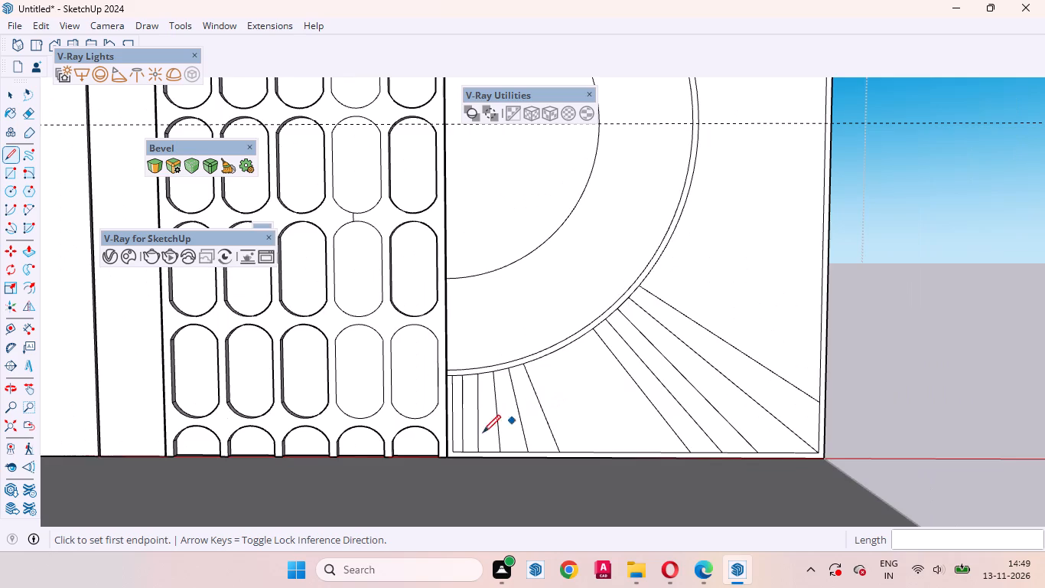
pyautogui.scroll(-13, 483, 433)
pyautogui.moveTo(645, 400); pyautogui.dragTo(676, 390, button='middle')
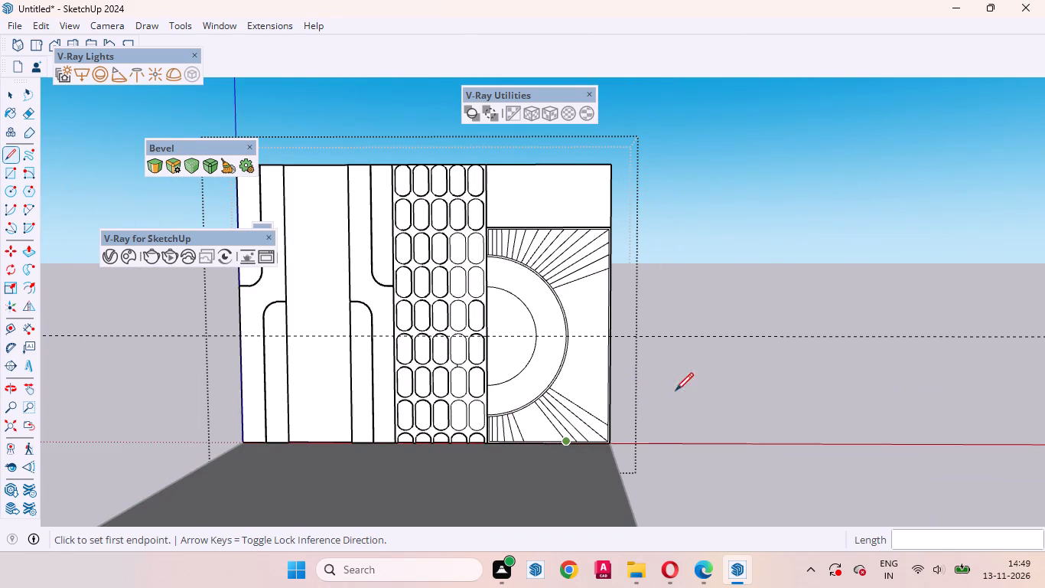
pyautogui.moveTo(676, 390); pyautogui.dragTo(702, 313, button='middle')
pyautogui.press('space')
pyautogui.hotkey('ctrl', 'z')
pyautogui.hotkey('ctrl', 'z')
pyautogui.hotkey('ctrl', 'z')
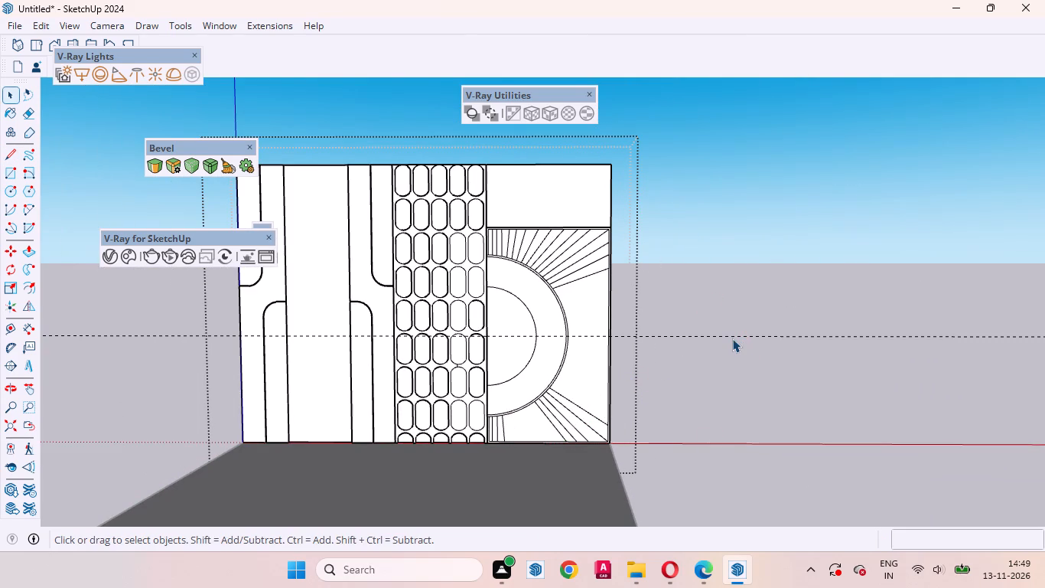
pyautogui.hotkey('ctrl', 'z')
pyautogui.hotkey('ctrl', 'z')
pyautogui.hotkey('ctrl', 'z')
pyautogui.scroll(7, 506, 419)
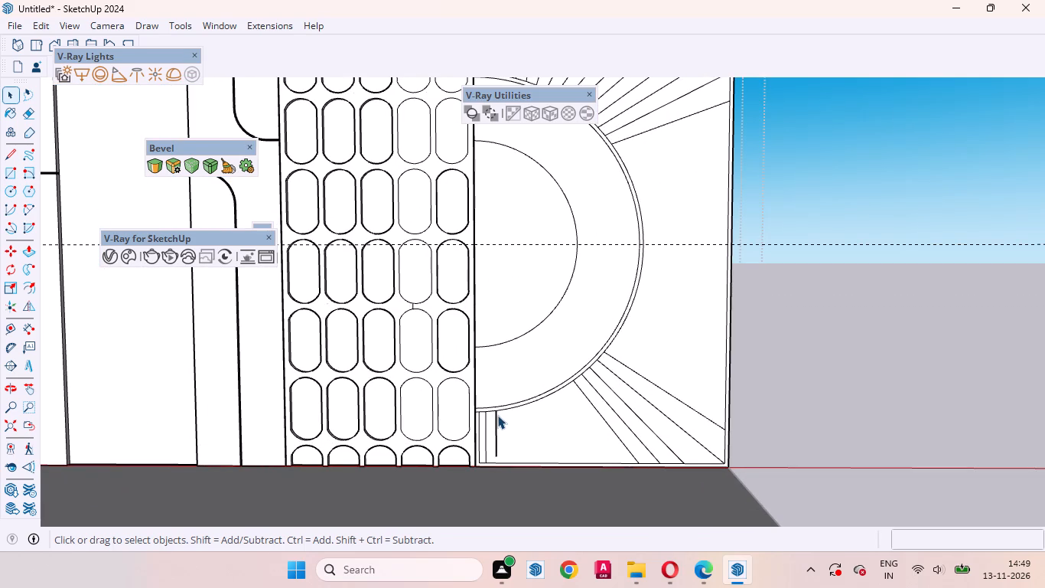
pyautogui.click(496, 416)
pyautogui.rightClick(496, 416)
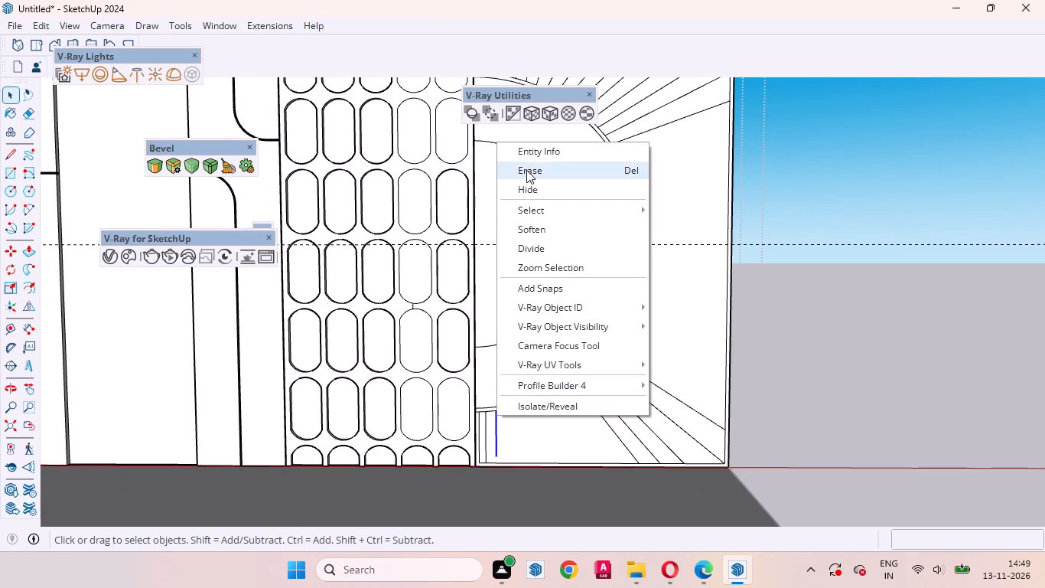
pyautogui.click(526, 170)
# Draw three more lower rays towards the lattice, from arc to bottom edge, about 1' 5 1/2", 1' 3 13/16" and 1' 2 3/8" long.
pyautogui.scroll(-7, 568, 450)
pyautogui.moveTo(559, 423); pyautogui.dragTo(450, 364, button='middle')
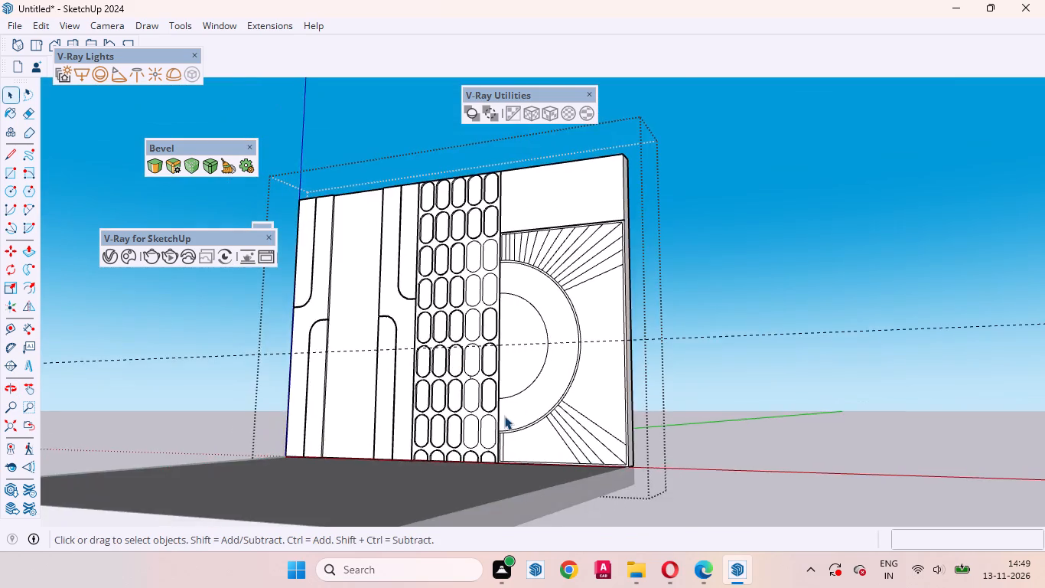
pyautogui.scroll(7, 504, 416)
pyautogui.press('l')
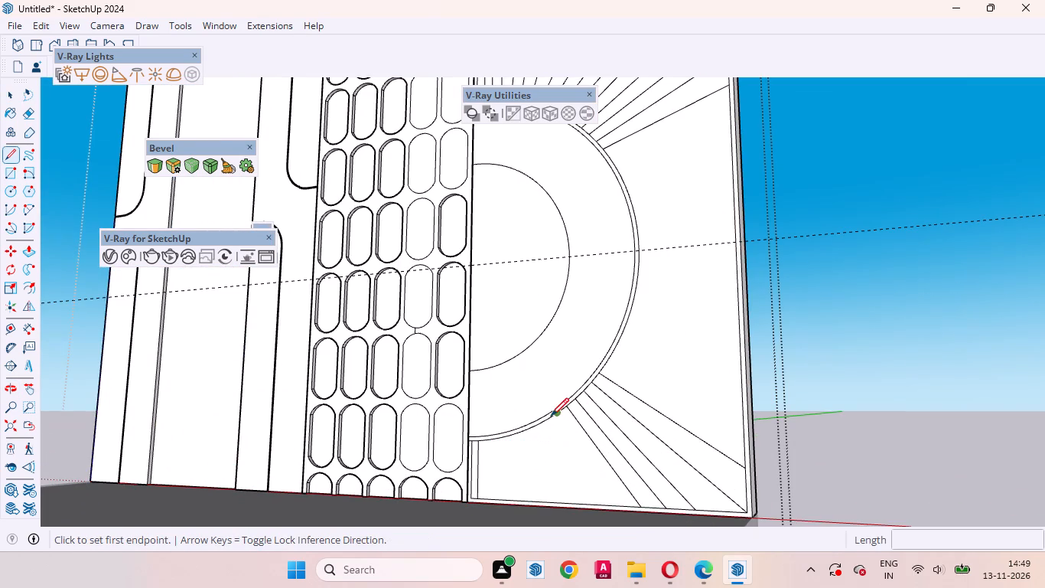
pyautogui.click(557, 416)
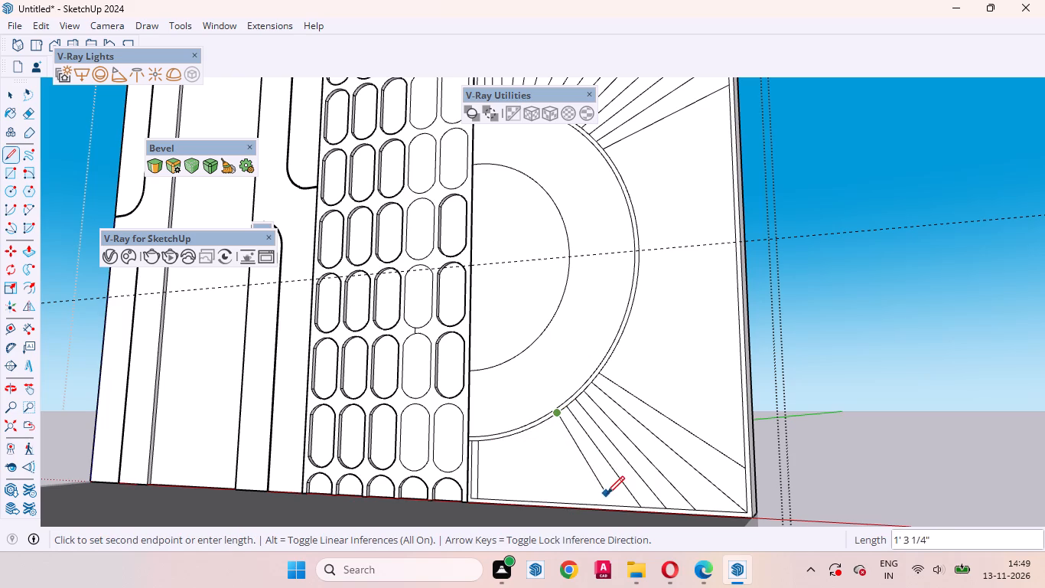
pyautogui.click(614, 504)
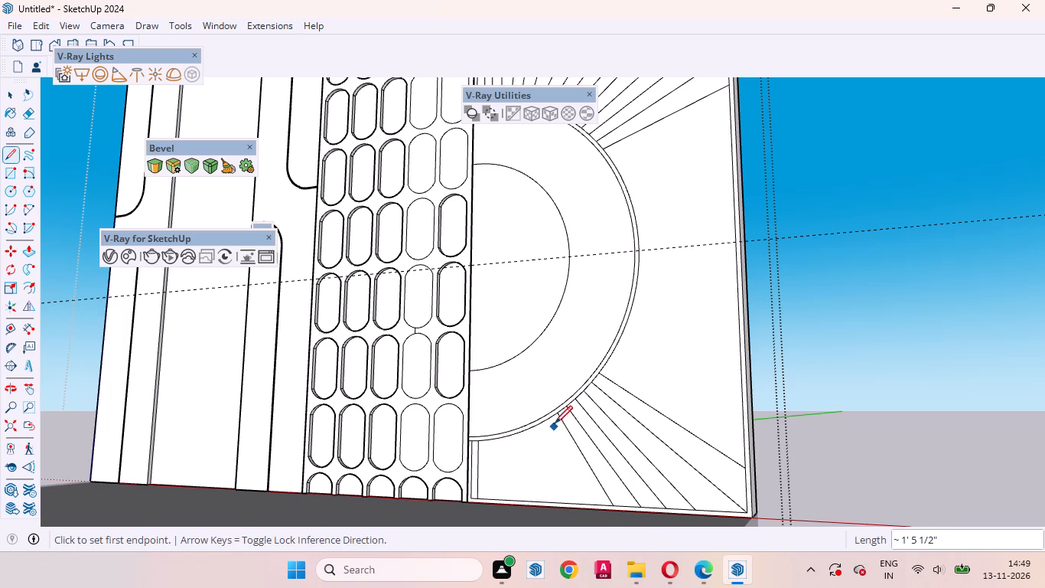
pyautogui.click(548, 421)
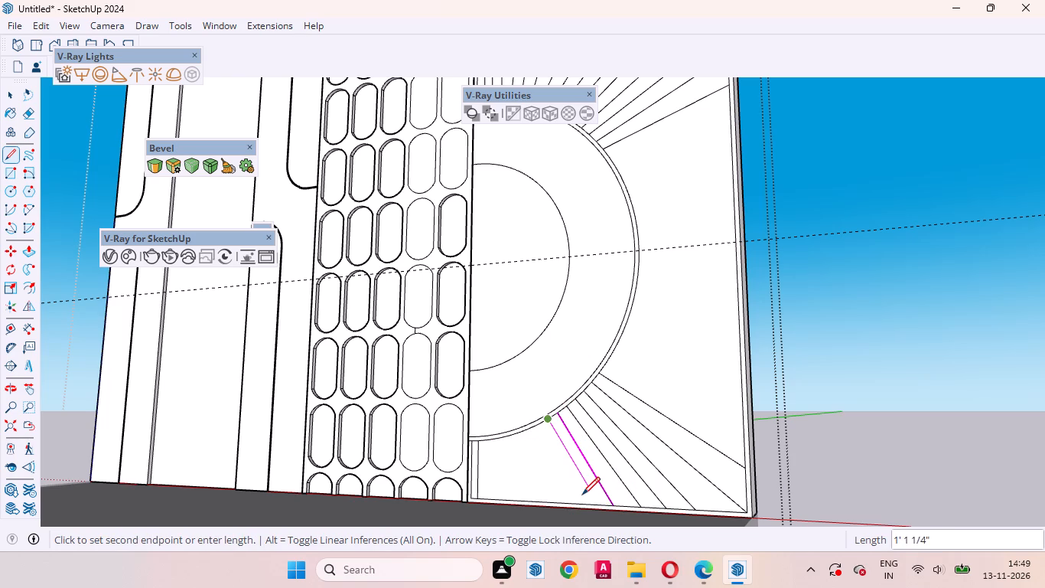
pyautogui.scroll(3, 584, 501)
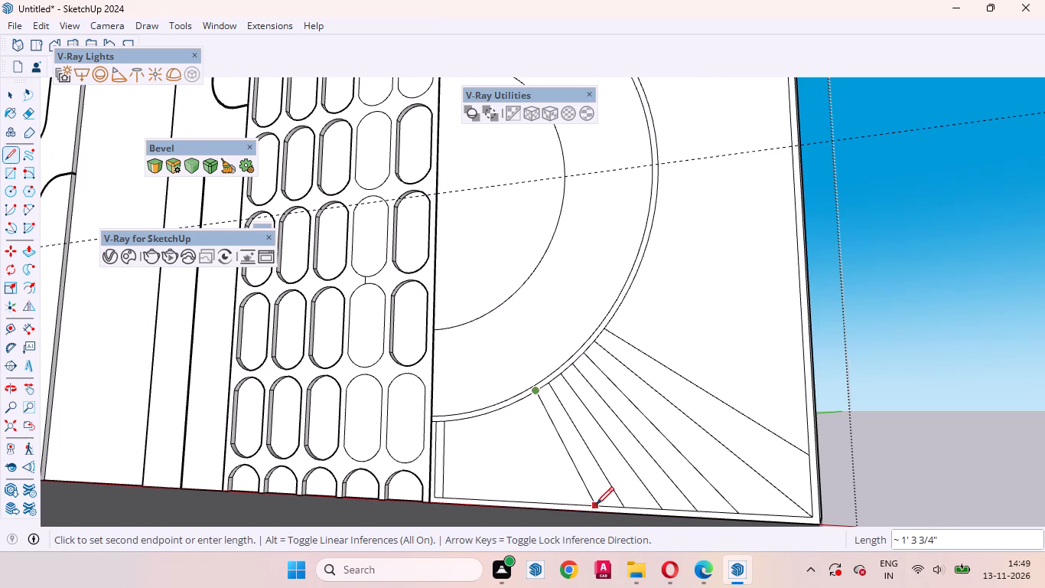
pyautogui.click(597, 505)
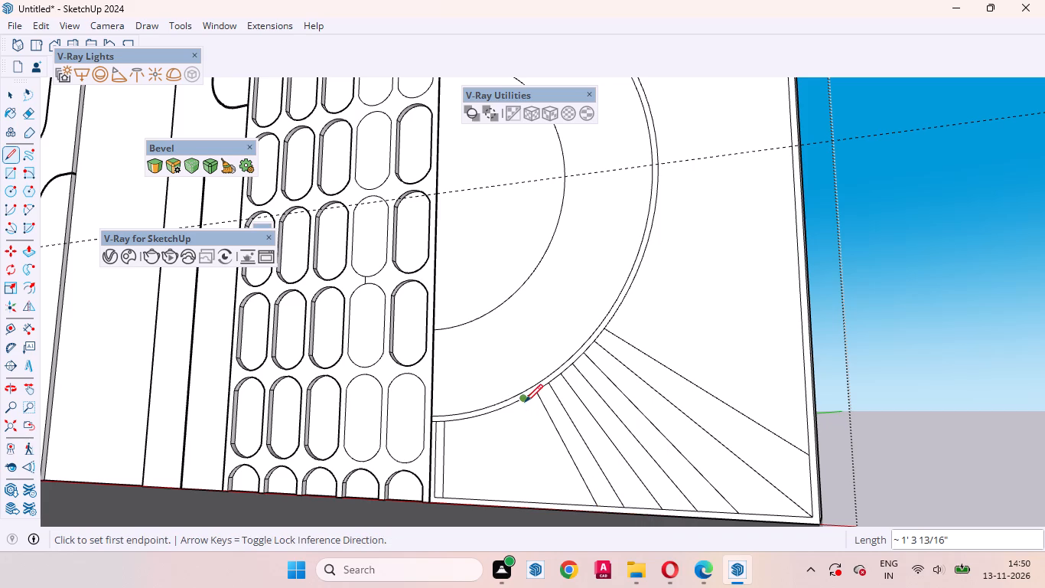
pyautogui.click(526, 402)
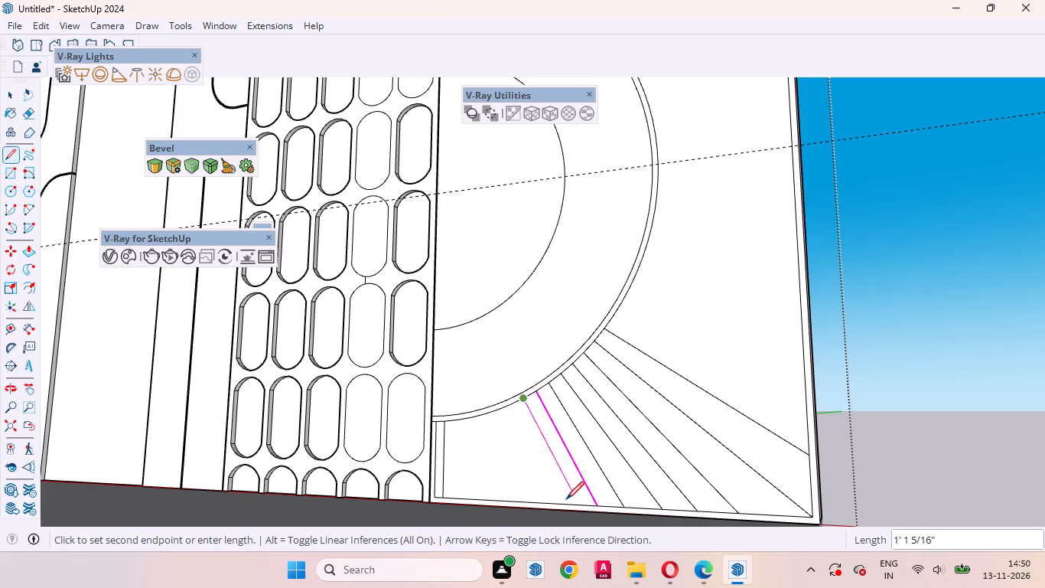
pyautogui.scroll(3, 557, 491)
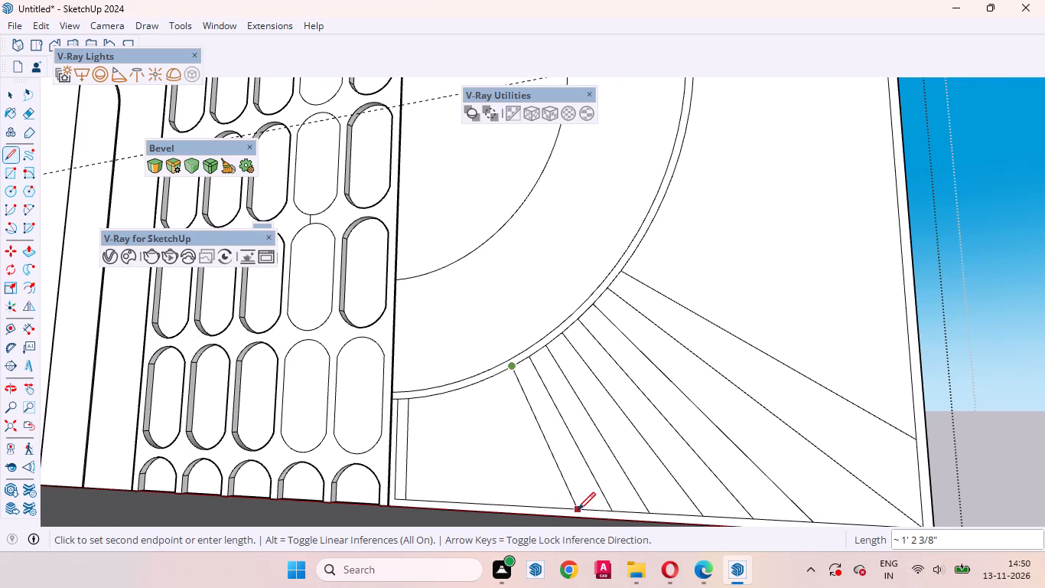
pyautogui.click(577, 510)
# Draw two further rays towards the lattice, from arc to outline's bottom edge, about 1' 1/2" and 11 5/8" long.
pyautogui.scroll(1, 614, 480)
pyautogui.moveTo(616, 479); pyautogui.dragTo(783, 477, button='middle')
pyautogui.scroll(-11, 722, 395)
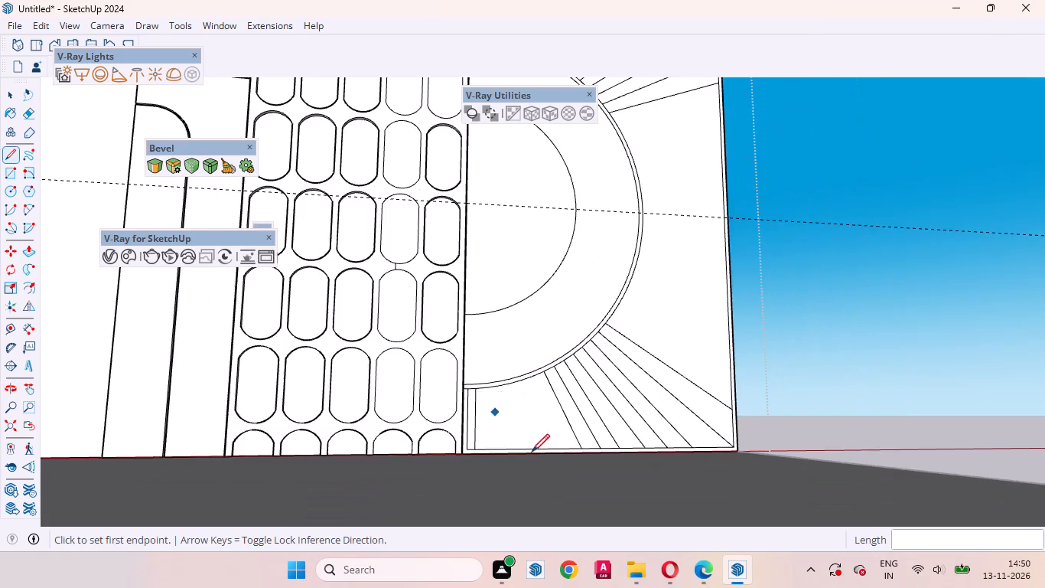
pyautogui.scroll(-5, 532, 452)
pyautogui.moveTo(594, 482); pyautogui.dragTo(562, 483, button='middle')
pyautogui.scroll(-6, 536, 450)
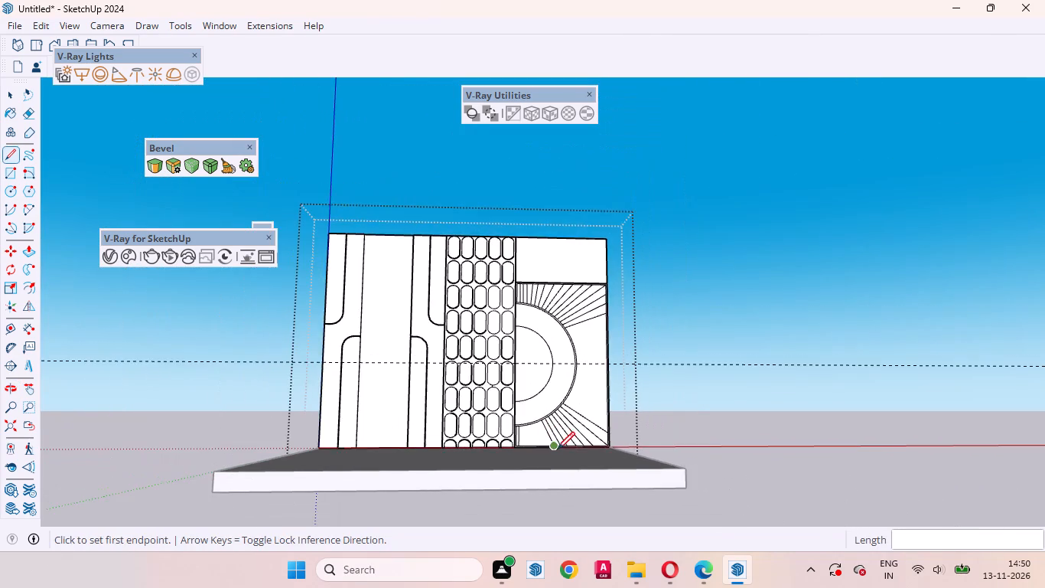
pyautogui.moveTo(553, 452); pyautogui.dragTo(507, 474, button='middle')
pyautogui.scroll(11, 532, 432)
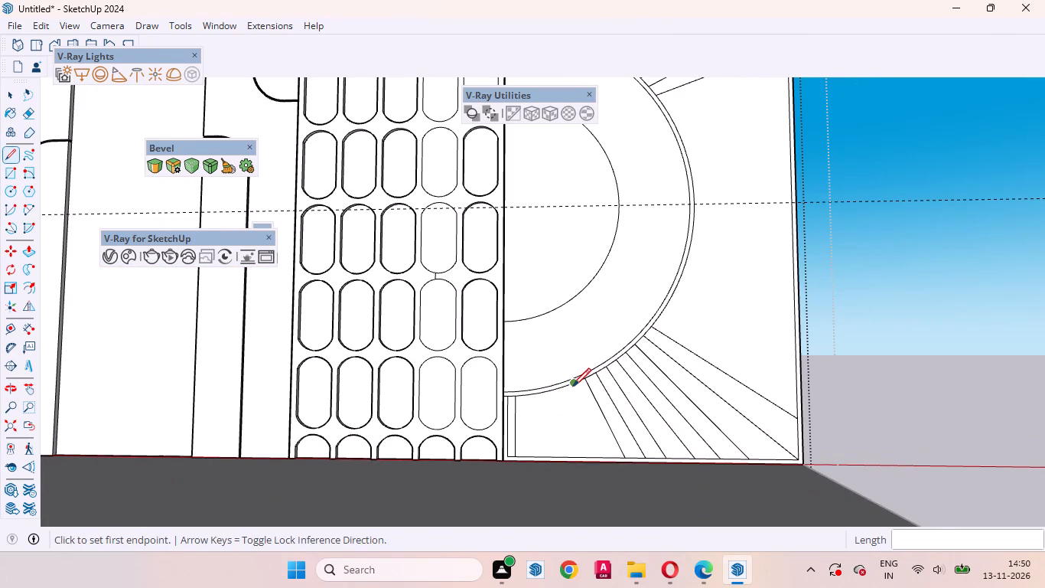
pyautogui.click(573, 386)
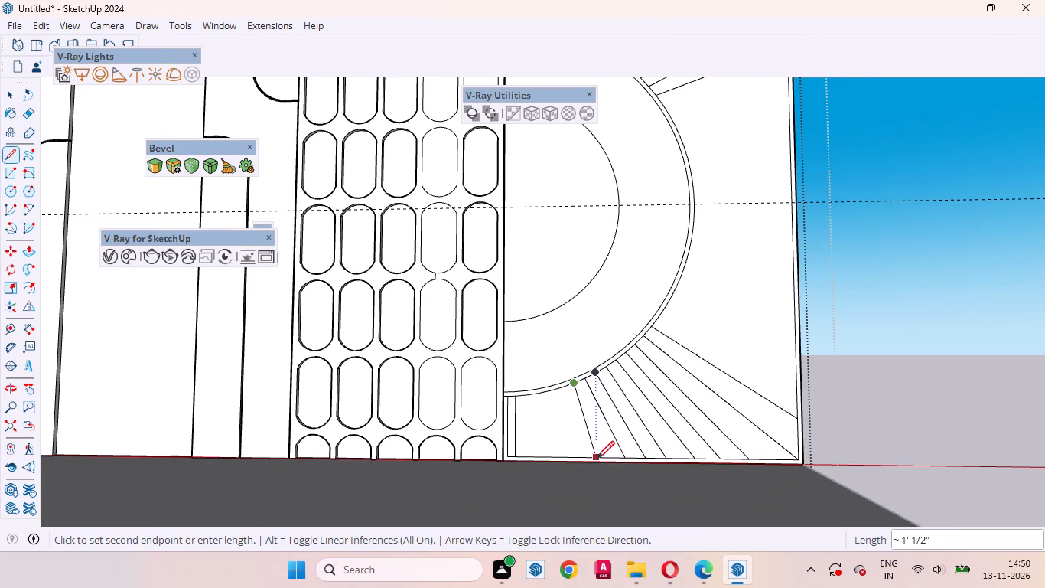
pyautogui.click(597, 459)
pyautogui.click(558, 390)
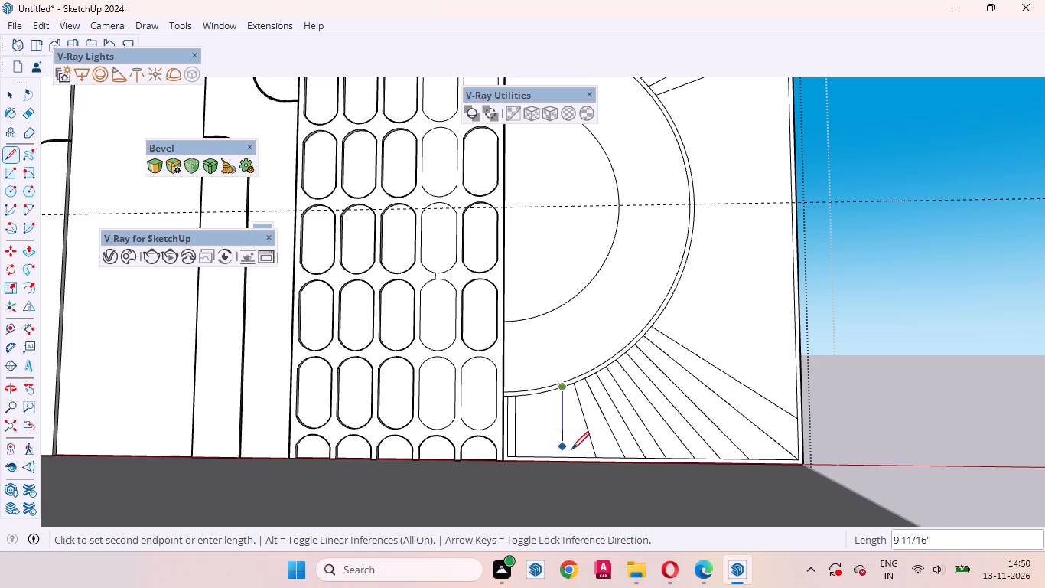
pyautogui.scroll(4, 576, 457)
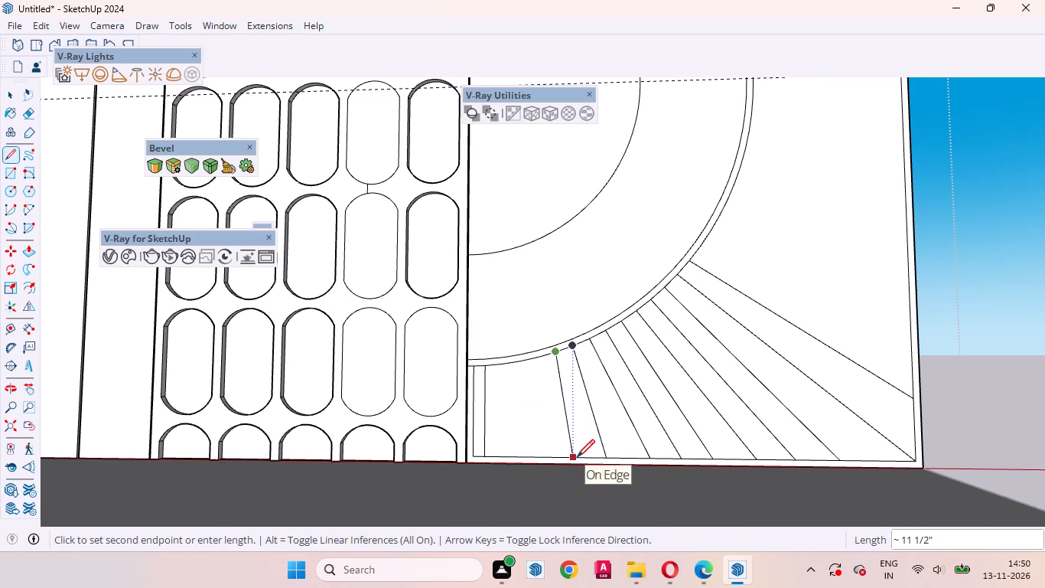
pyautogui.scroll(4, 576, 459)
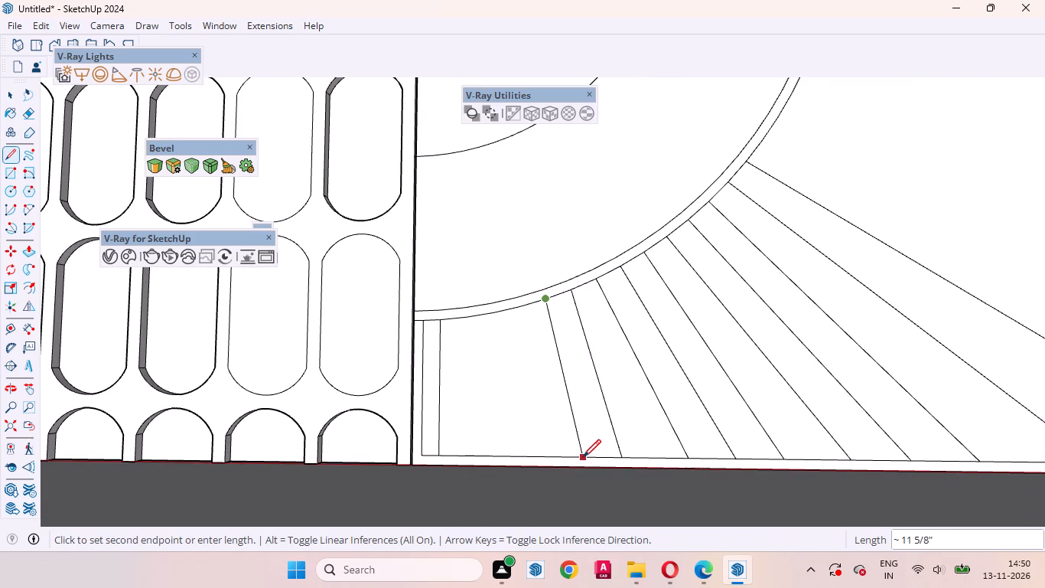
pyautogui.click(583, 457)
# Draw another lower ray on the lattice side of the fan, from arc to outline's bottom edge, about 10 15/16" long.
pyautogui.scroll(-13, 644, 371)
pyautogui.scroll(-4, 690, 476)
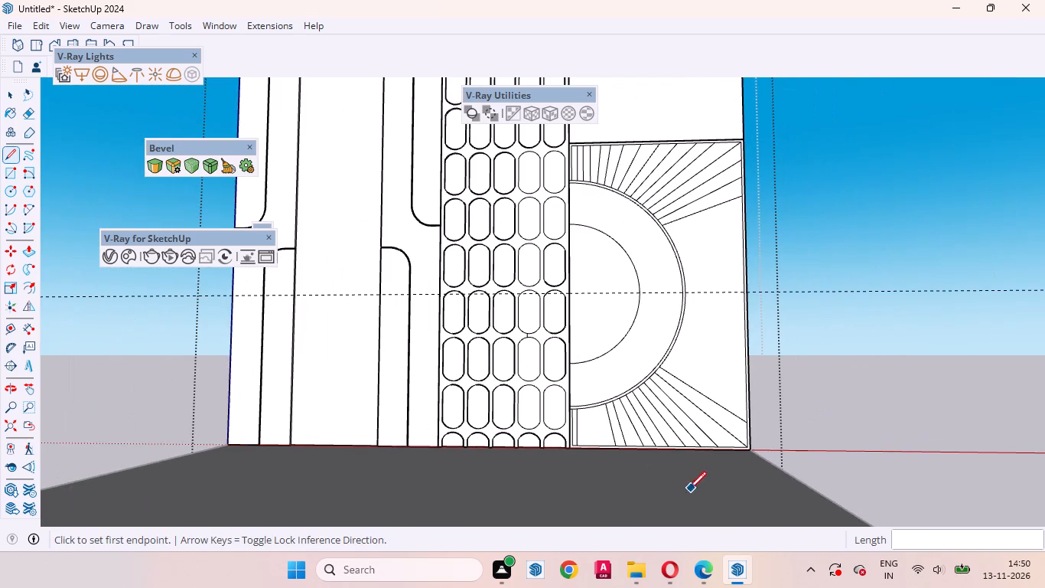
pyautogui.scroll(7, 605, 452)
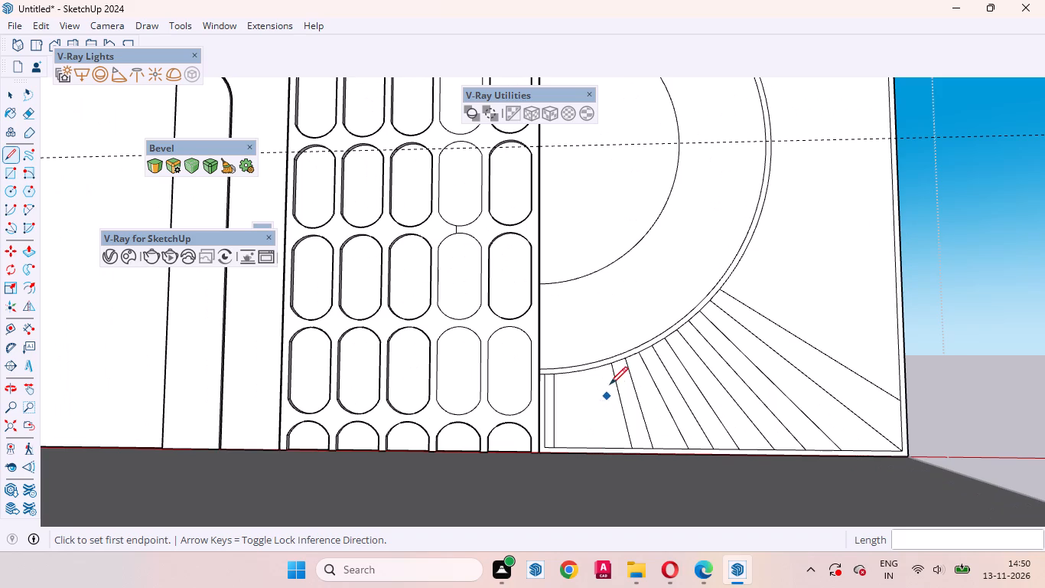
pyautogui.click(599, 371)
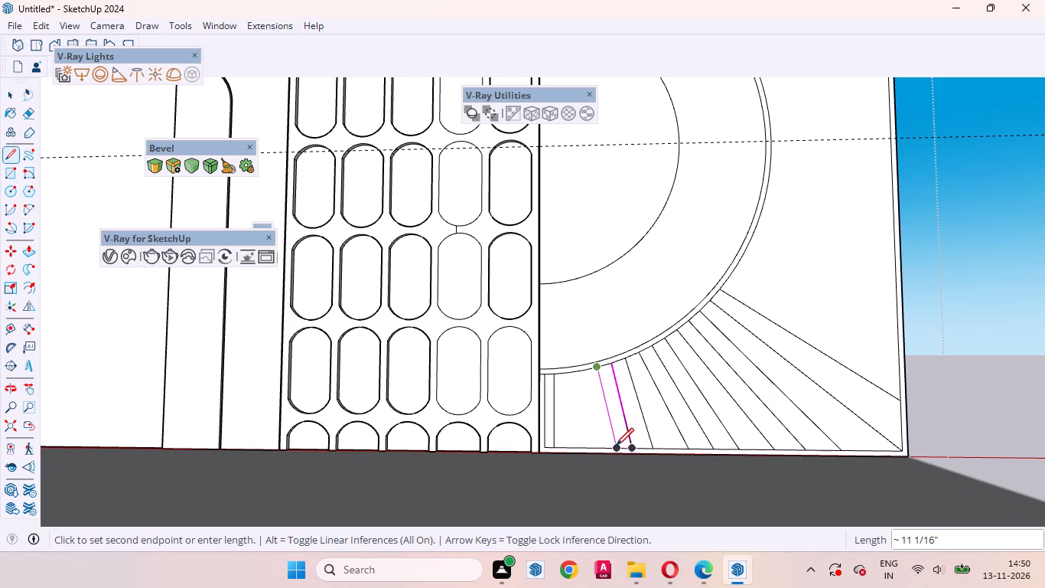
pyautogui.scroll(6, 616, 448)
pyautogui.click(609, 452)
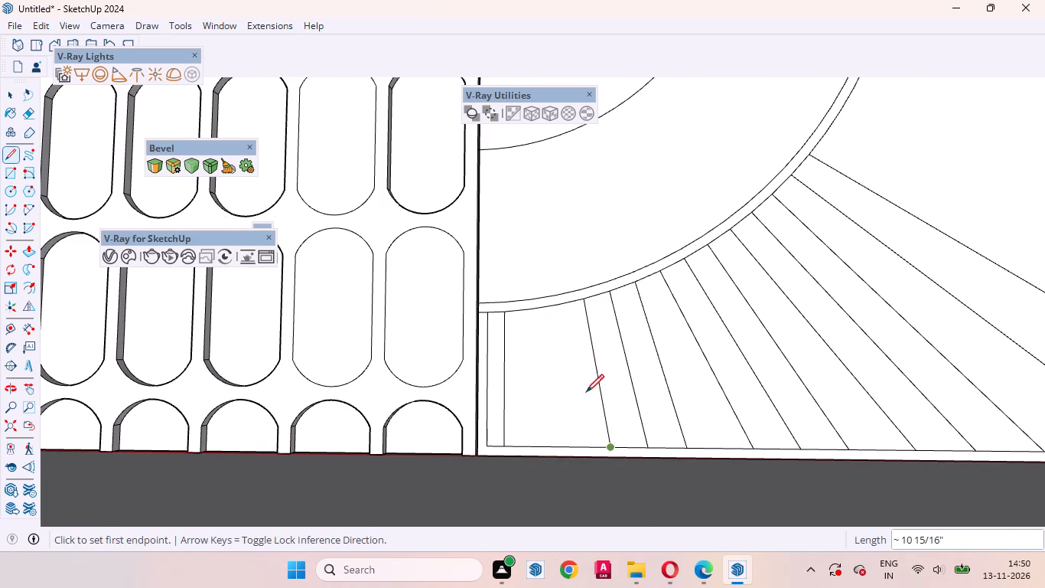
# Draw three more lower rays towards the lattice, from arc to outline's bottom edge, the first two about 10 5/8" and 10 3/8" long.
pyautogui.click(567, 305)
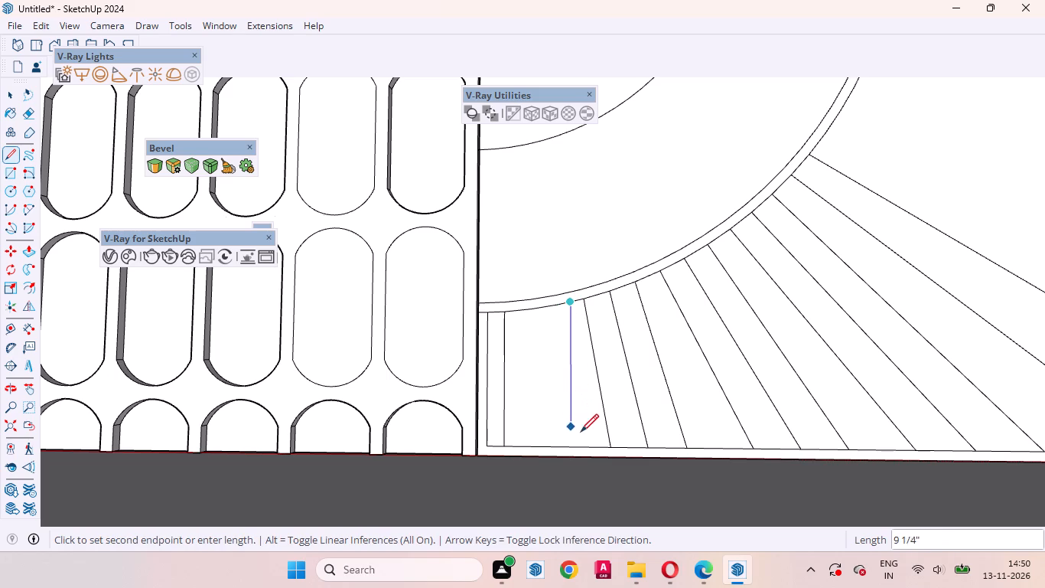
pyautogui.click(592, 445)
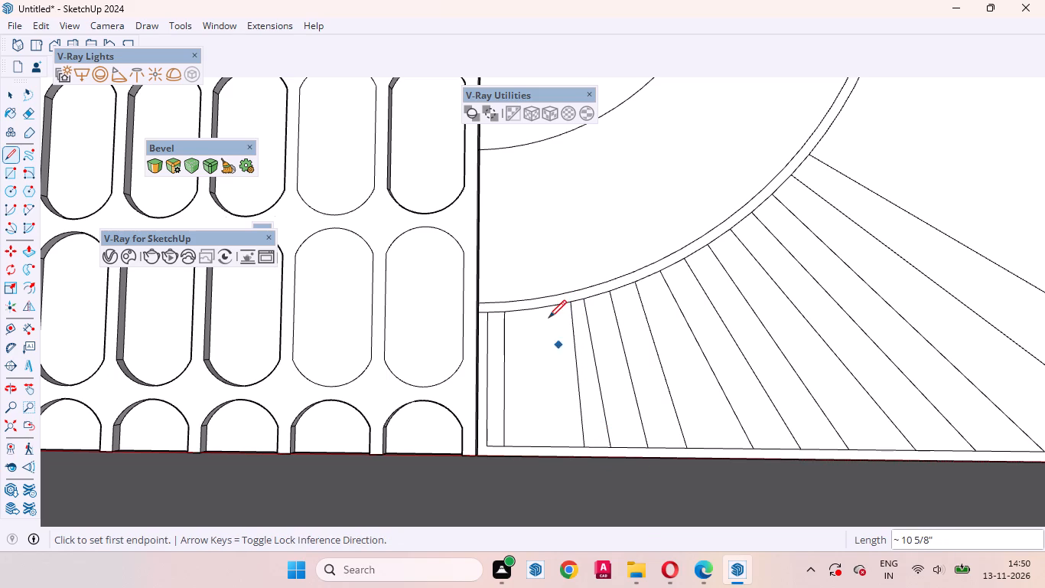
pyautogui.click(551, 309)
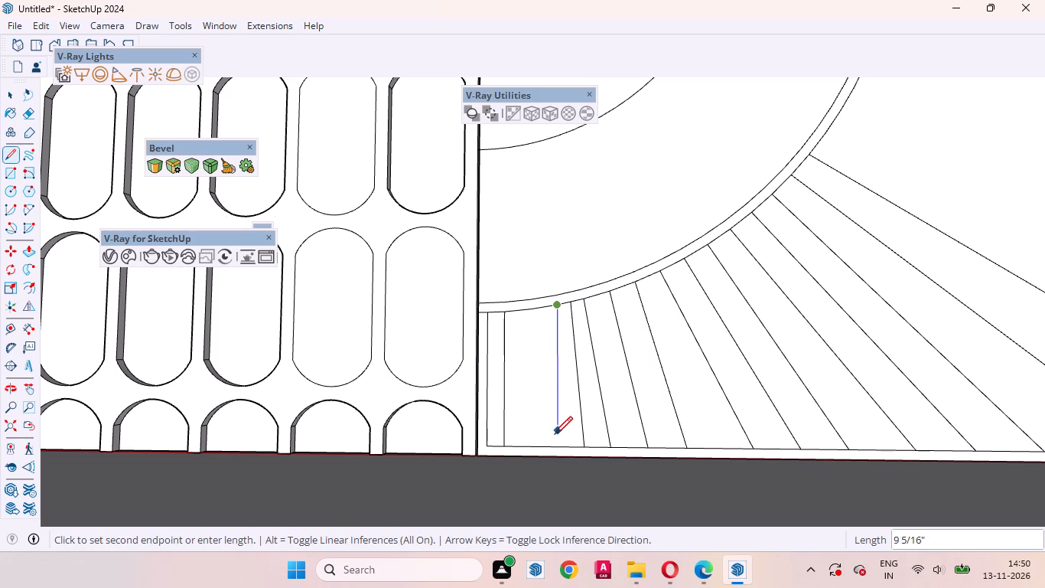
pyautogui.click(555, 443)
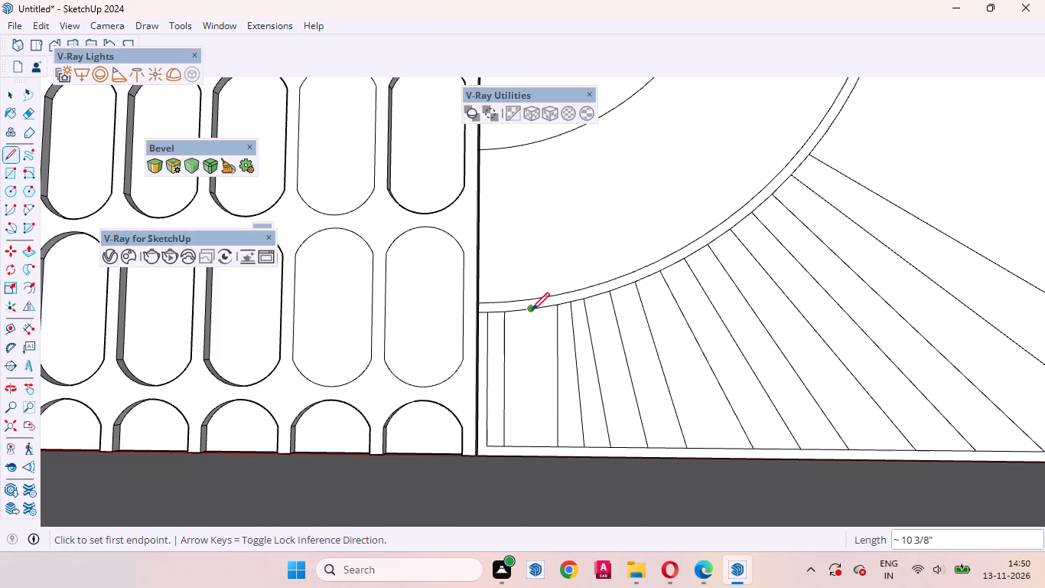
pyautogui.click(532, 310)
pyautogui.click(534, 441)
# Erase the middle of the three newest lower rays, the vertical one beside the slanted rays.
pyautogui.scroll(-5, 566, 334)
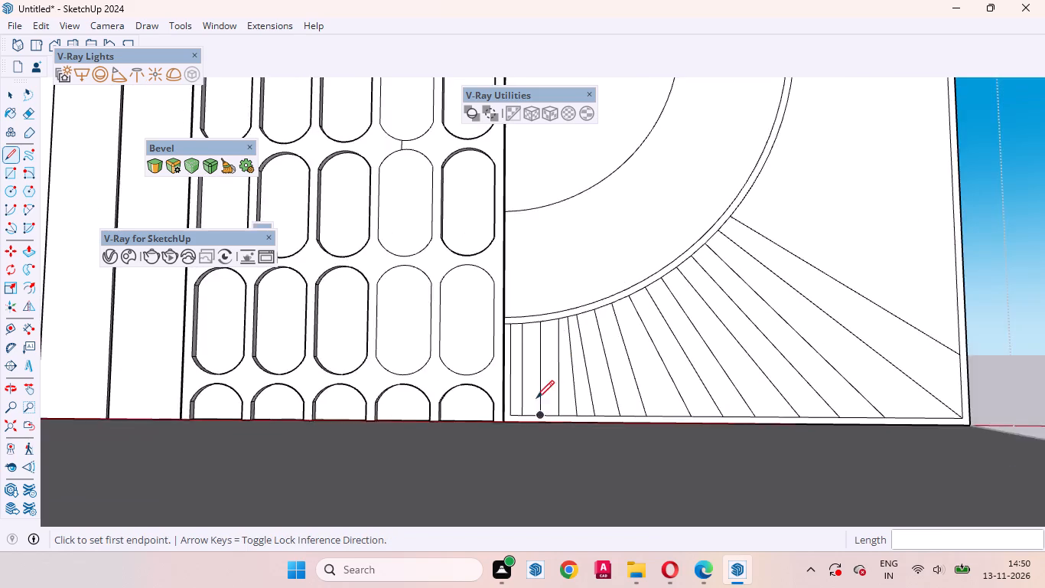
pyautogui.scroll(-15, 536, 398)
pyautogui.moveTo(740, 450); pyautogui.dragTo(695, 504, button='middle')
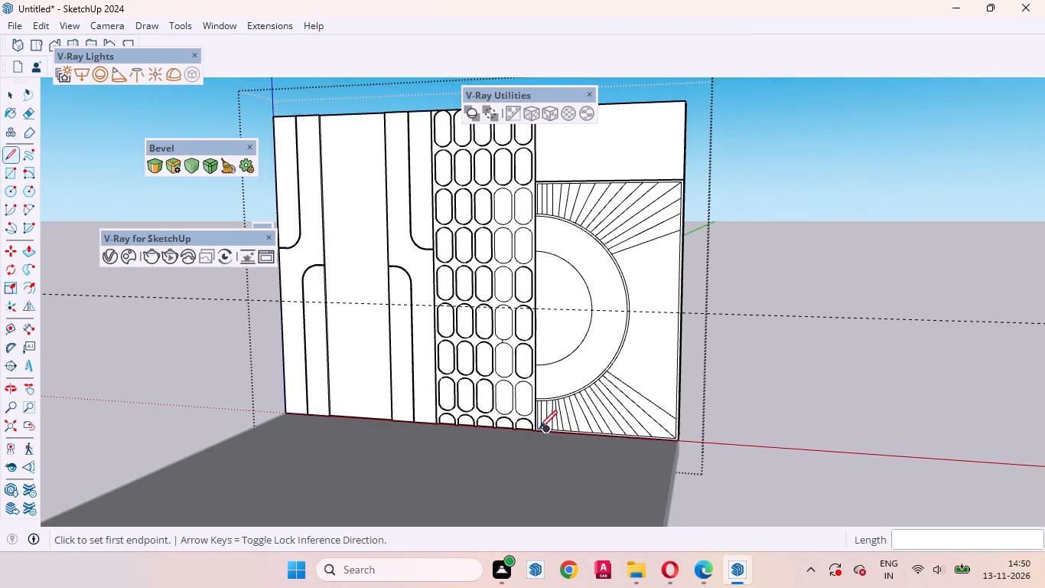
pyautogui.press('space')
pyautogui.scroll(3, 570, 426)
pyautogui.moveTo(633, 431); pyautogui.dragTo(734, 463, button='middle')
pyautogui.scroll(-3, 558, 439)
pyautogui.scroll(2, 560, 425)
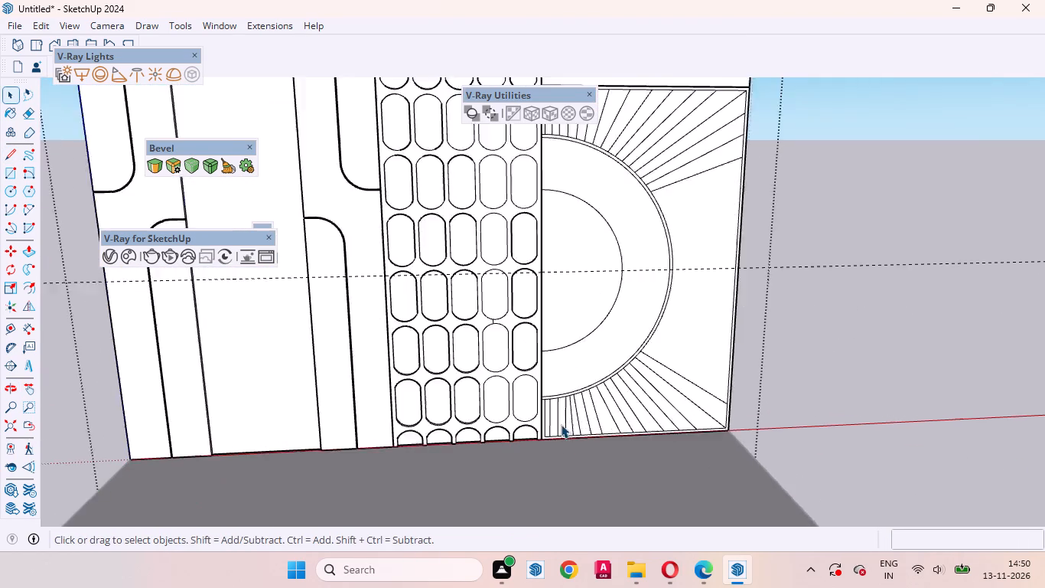
pyautogui.scroll(9, 561, 424)
pyautogui.click(568, 399)
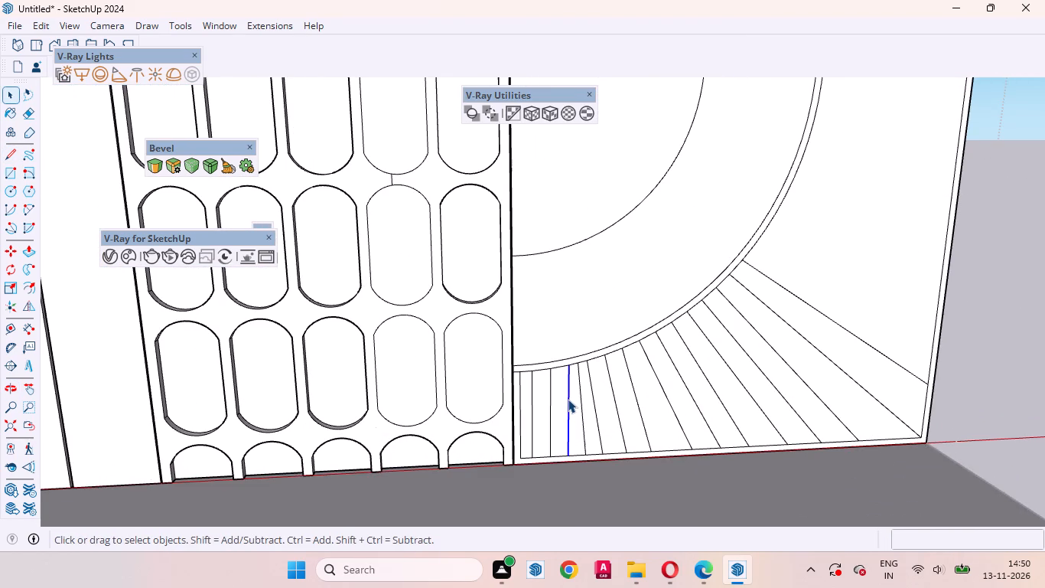
pyautogui.press('Delete')
# Redraw the erased lower ray with a slight slant, from arc to outline's bottom edge, about 10 1/4" long.
pyautogui.press('l')
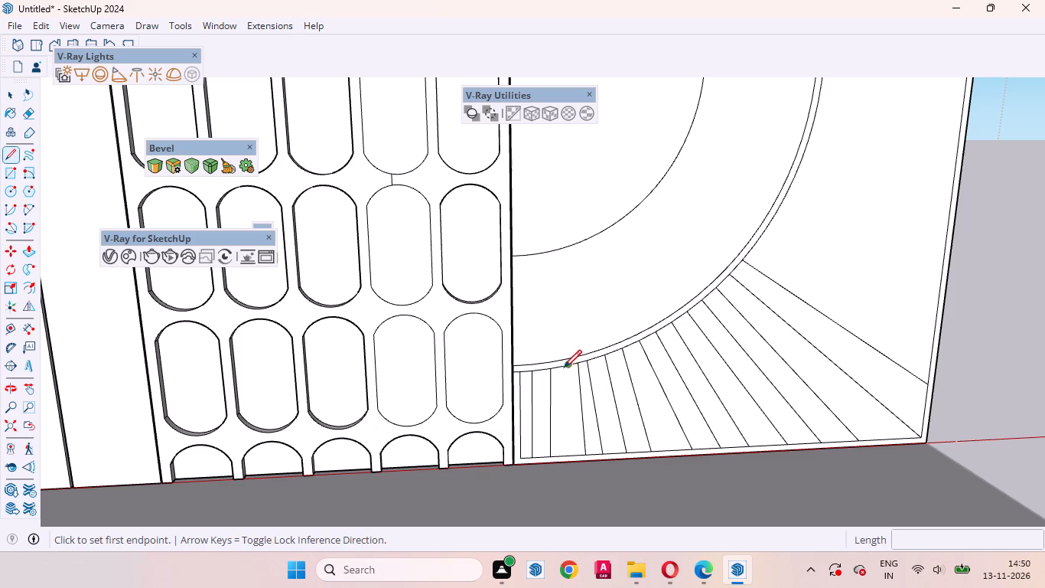
pyautogui.scroll(10, 563, 366)
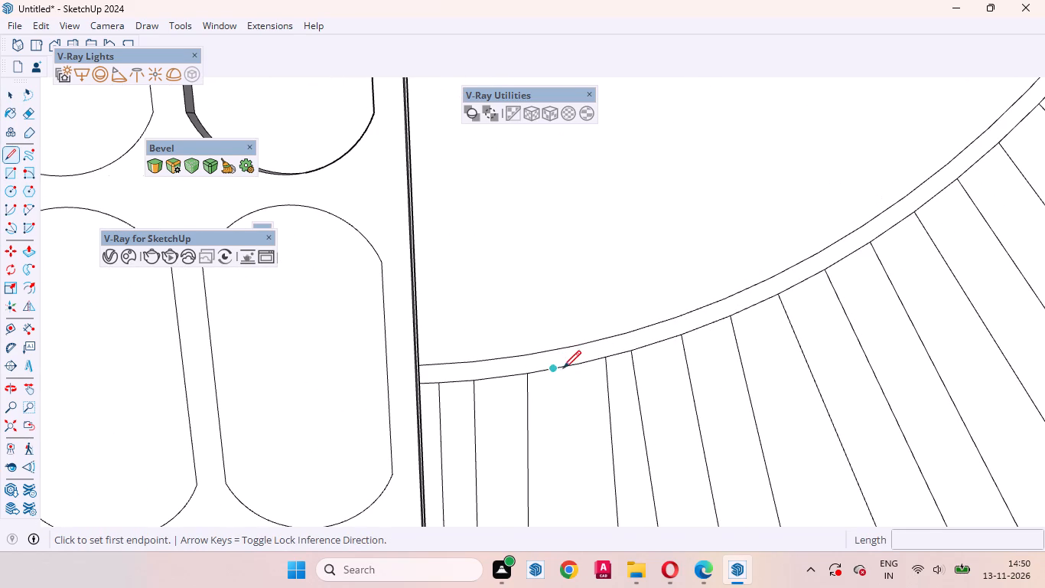
pyautogui.click(564, 366)
pyautogui.scroll(-8, 553, 362)
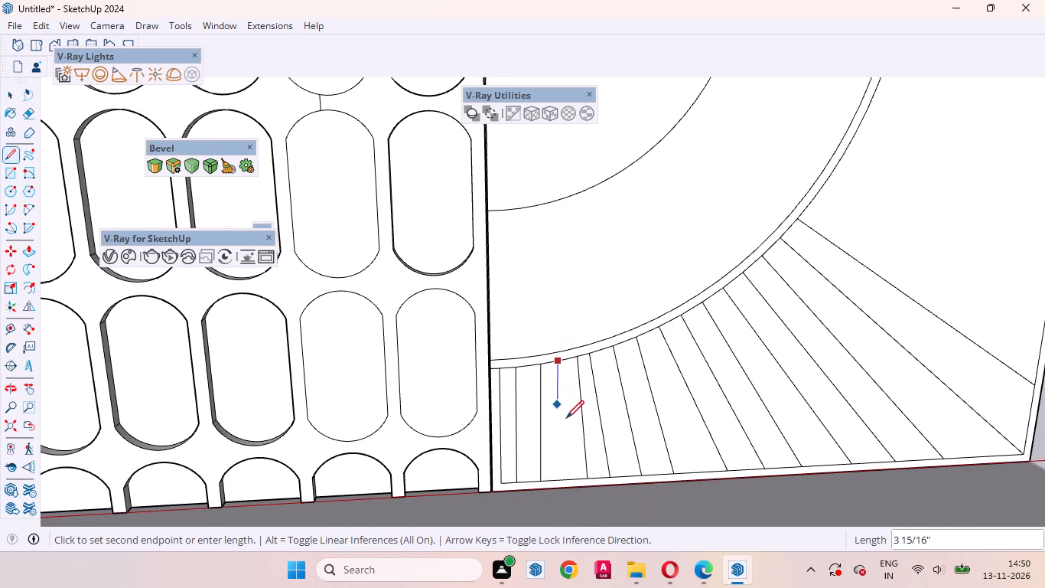
pyautogui.scroll(3, 565, 467)
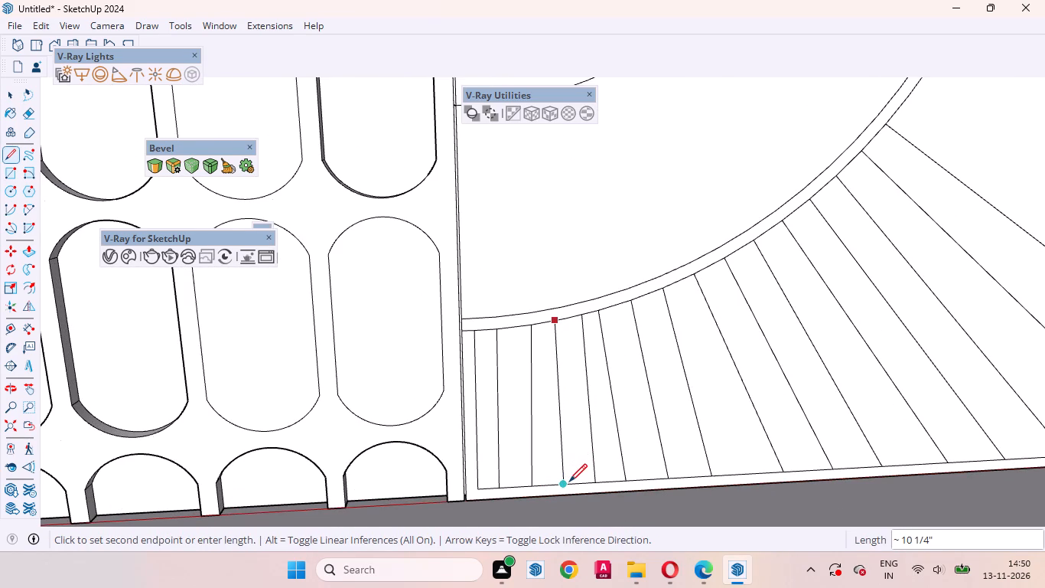
pyautogui.click(573, 482)
pyautogui.press('space')
# Draw two rays above the lower fan, from arc to outline's outer vertical edge, about 1' 11 13/16" and 1' 9 5/8" long.
pyautogui.scroll(-1, 491, 447)
pyautogui.scroll(1, 490, 447)
pyautogui.scroll(-17, 490, 448)
pyautogui.moveTo(561, 407); pyautogui.dragTo(617, 330, button='middle')
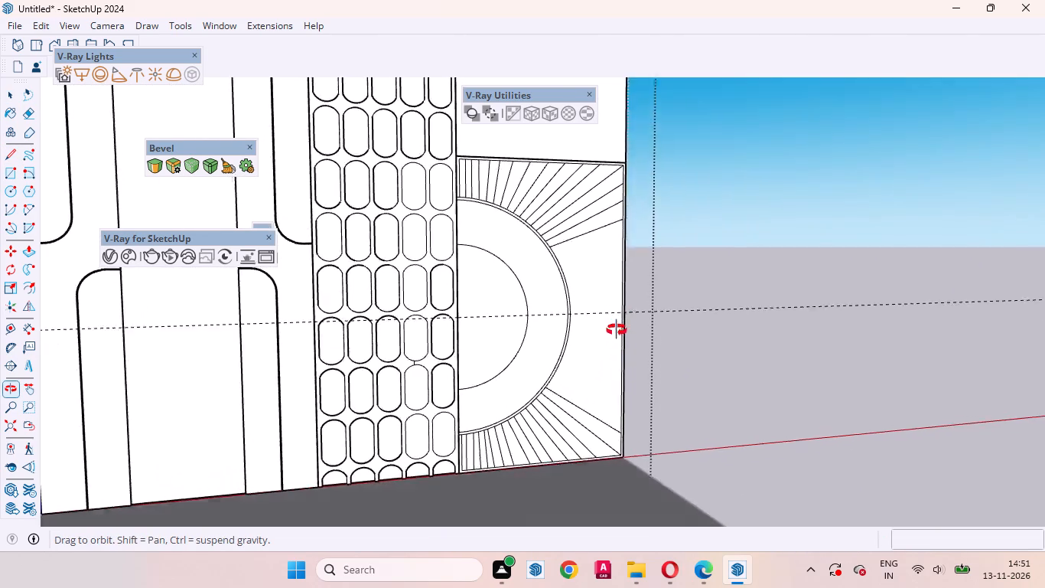
pyautogui.moveTo(617, 330); pyautogui.dragTo(552, 403, button='middle')
pyautogui.scroll(3, 581, 267)
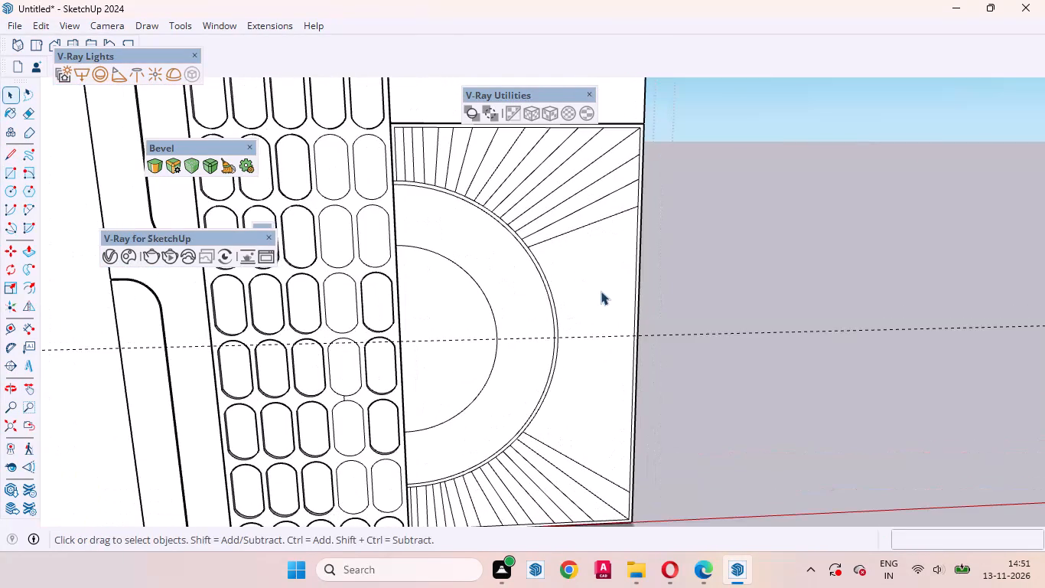
pyautogui.click(601, 291)
pyautogui.moveTo(581, 322); pyautogui.dragTo(594, 277, button='middle')
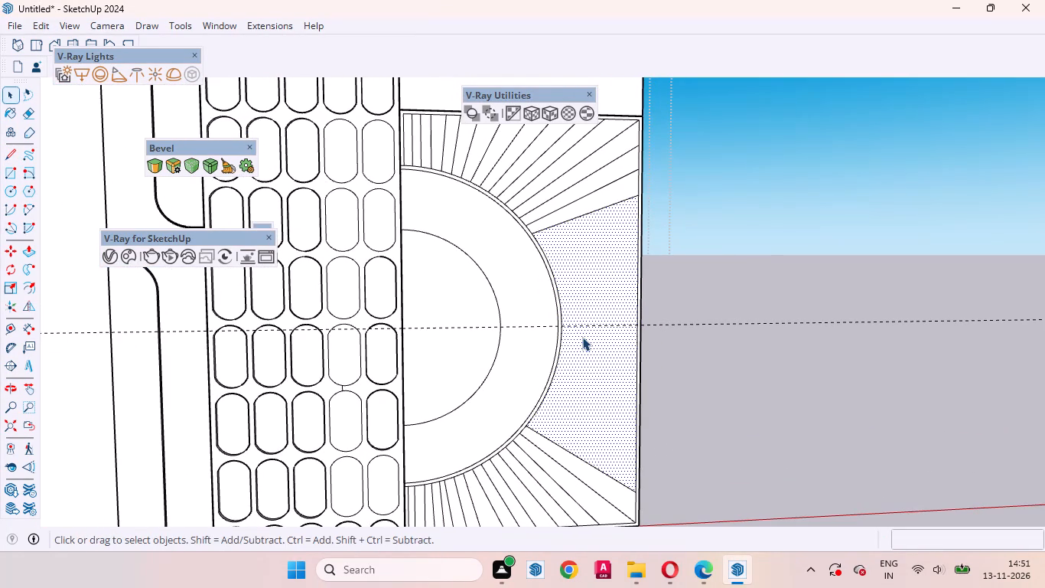
pyautogui.press('l')
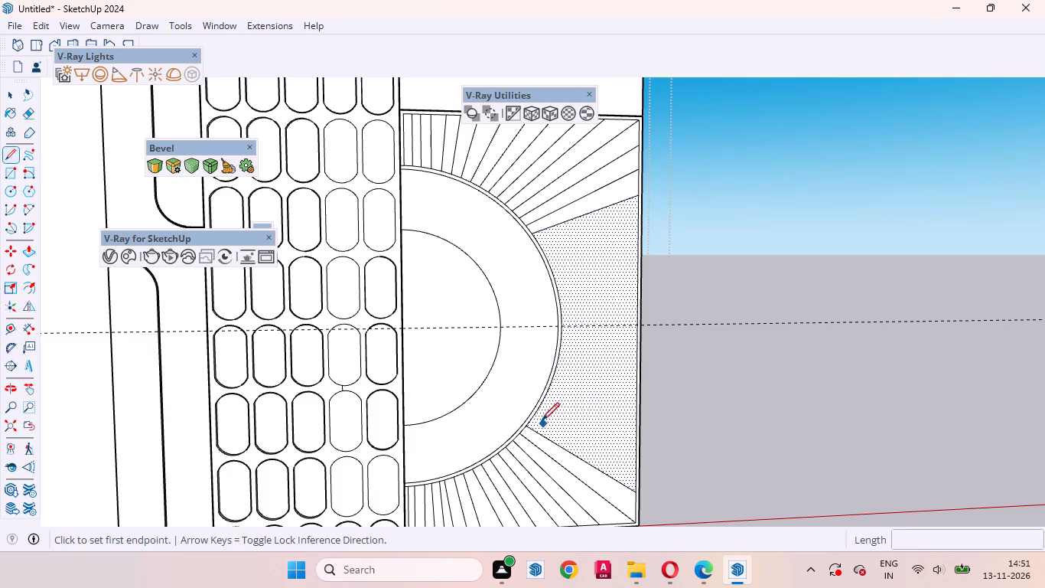
pyautogui.click(539, 419)
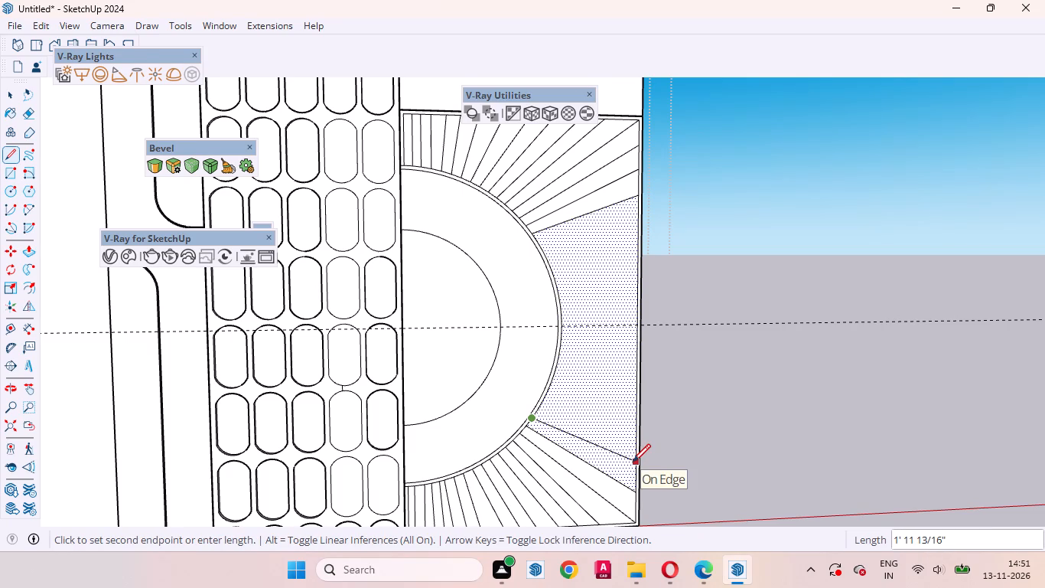
pyautogui.click(633, 462)
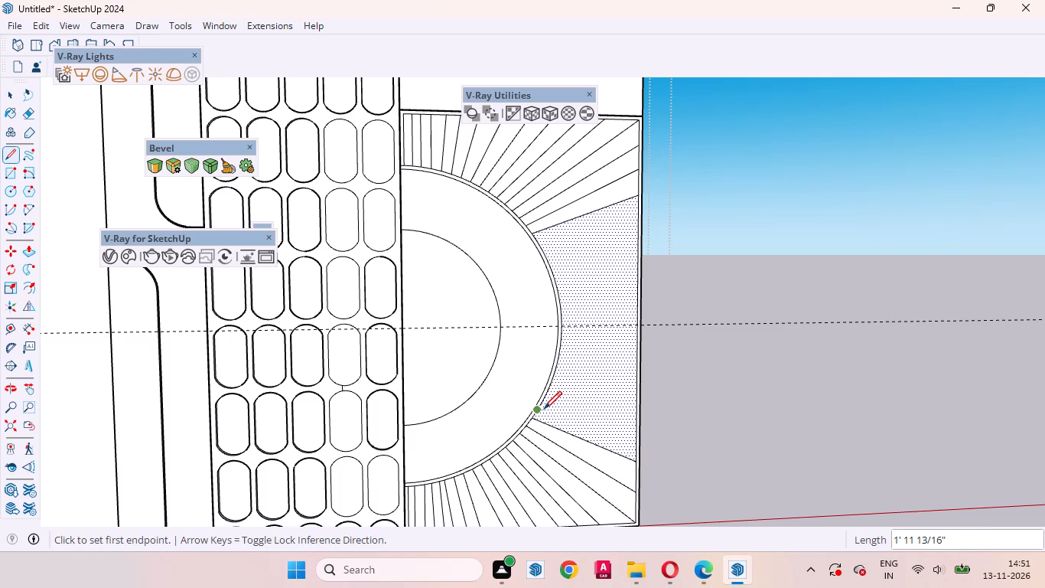
pyautogui.click(544, 409)
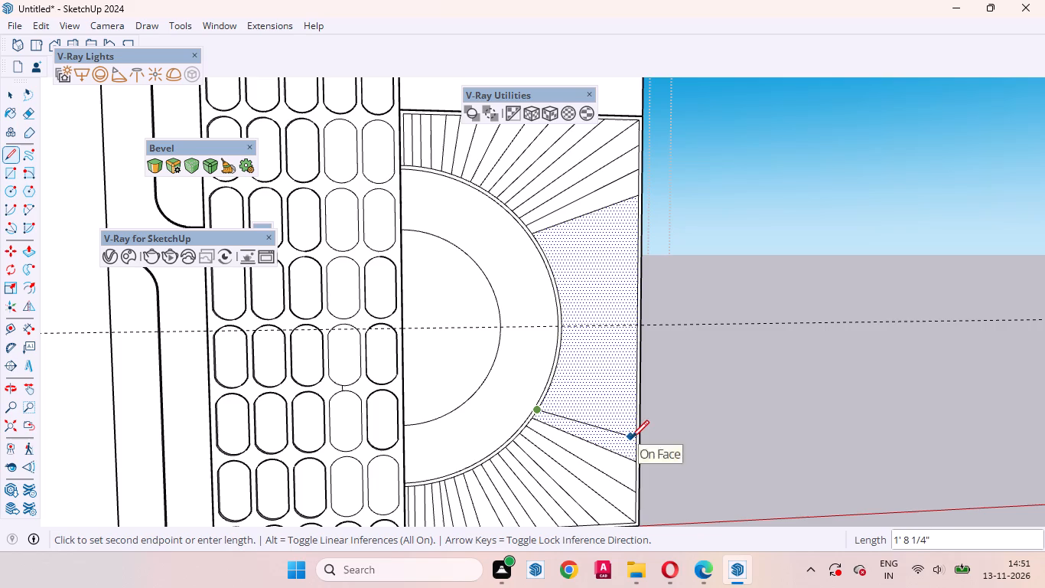
pyautogui.click(634, 439)
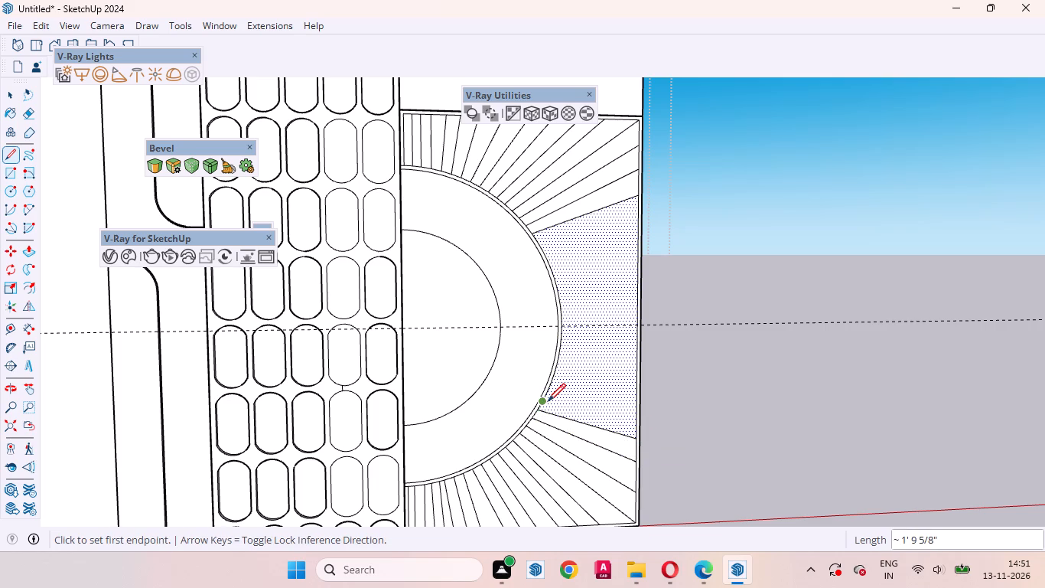
# Draw another ray above the lower fan, from arc to outline's outer vertical edge, about 1' 8 1/4" long.
pyautogui.click(548, 401)
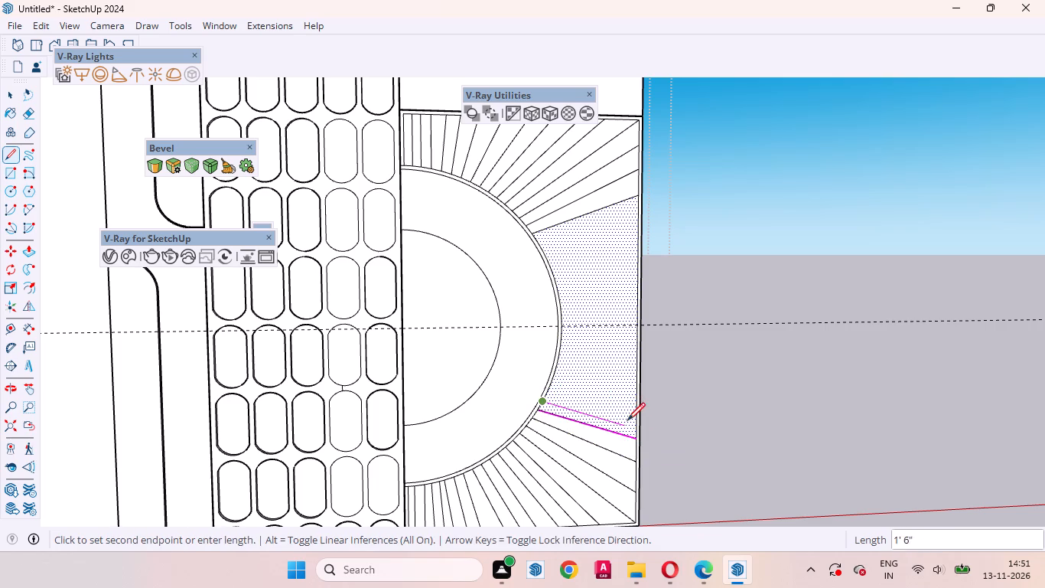
pyautogui.scroll(6, 634, 420)
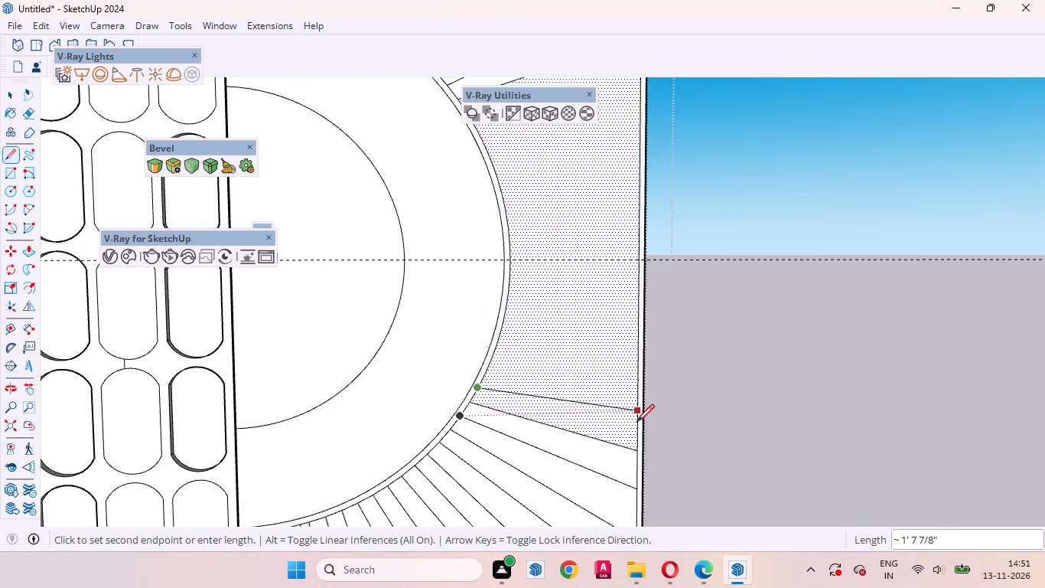
pyautogui.scroll(5, 636, 422)
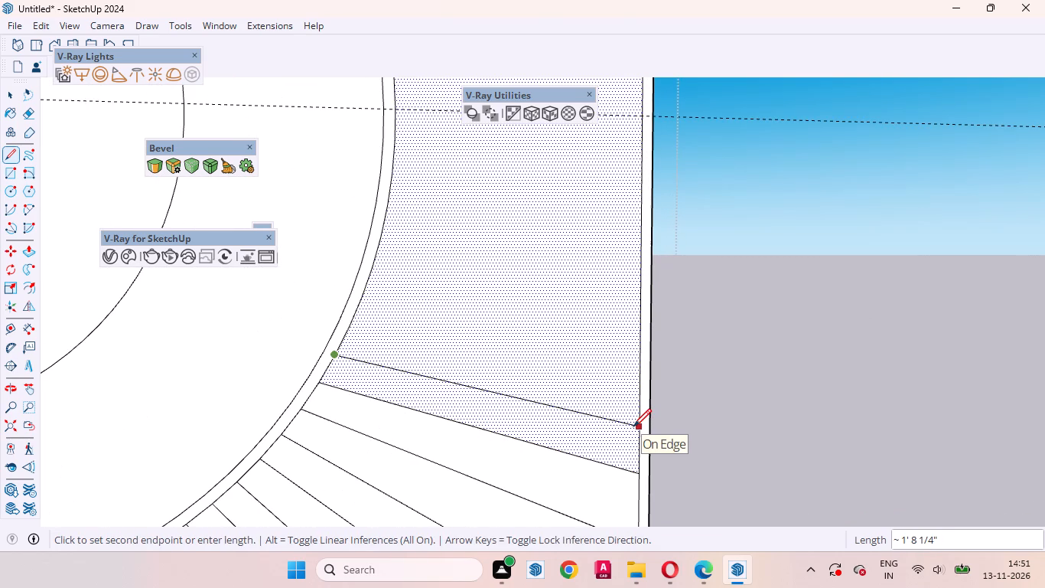
pyautogui.click(633, 426)
# Draw two rays below the upper fan, from arc to outline's outer vertical edge, about 1' 9 1/8" and 1' 7 5/8" long.
pyautogui.scroll(-13, 519, 384)
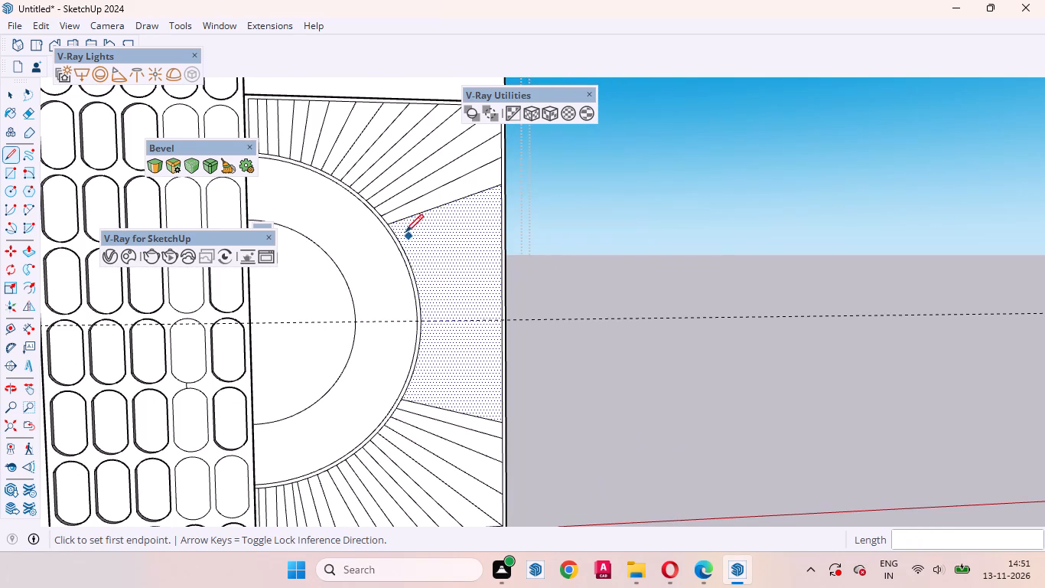
pyautogui.click(399, 235)
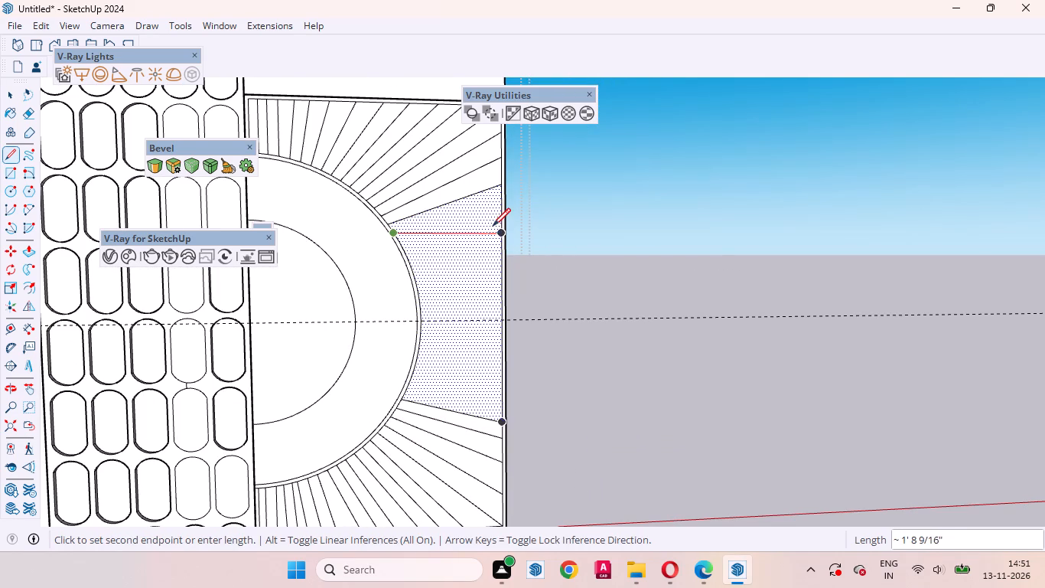
pyautogui.click(500, 209)
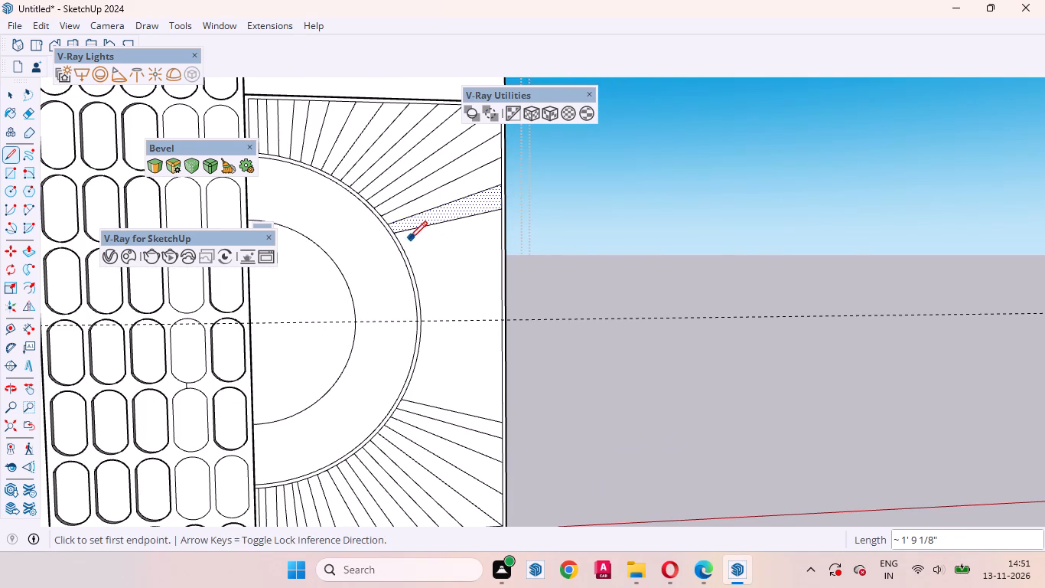
pyautogui.click(404, 243)
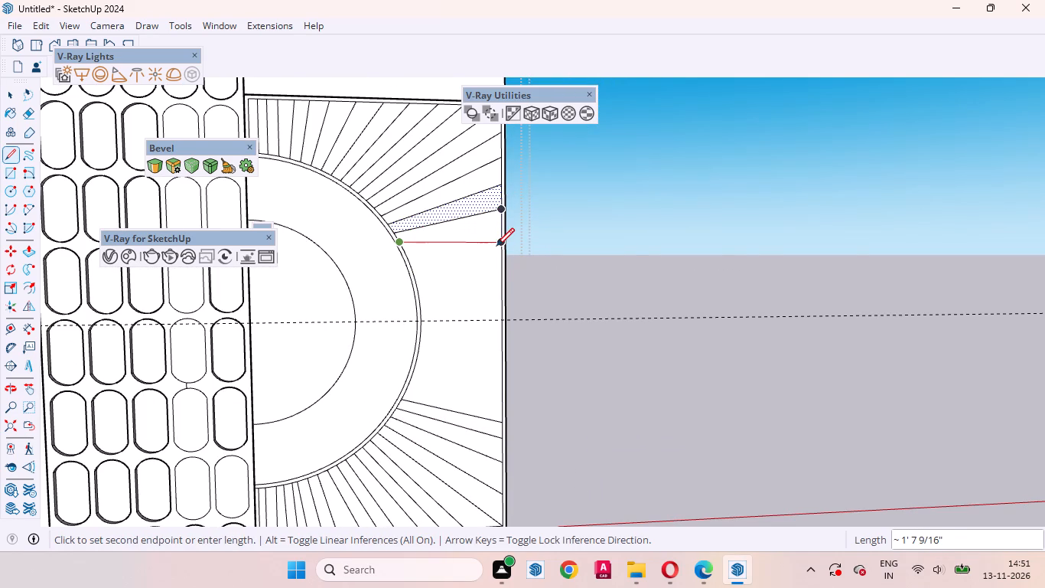
pyautogui.click(500, 230)
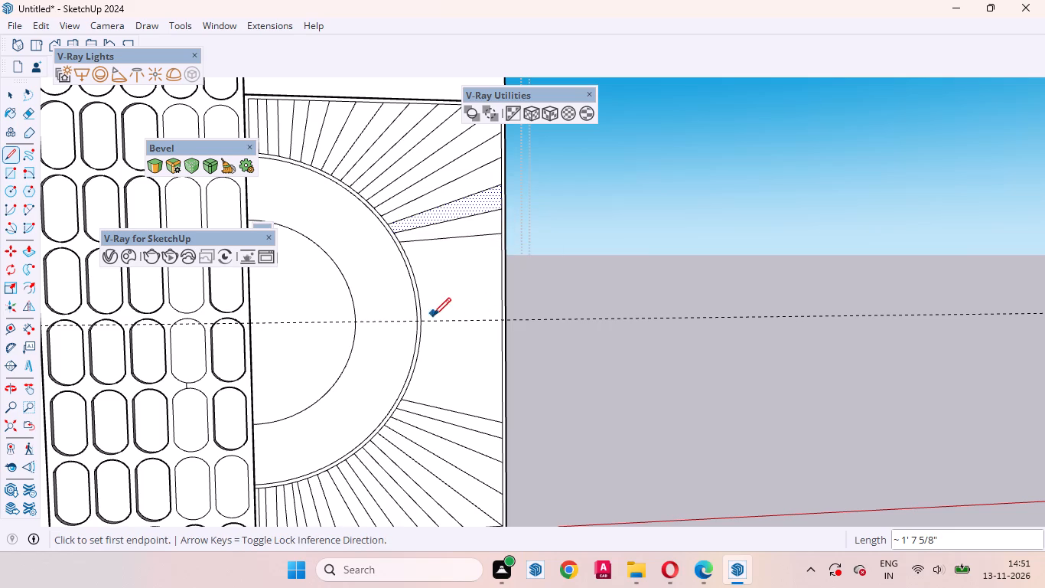
# Draw three near-horizontal rays from arc to outer edge, at the centre guide and above it, about 1' 3 11/16", 1' 3 3/4" and 1' 3 15/16" long.
pyautogui.scroll(-3, 438, 322)
pyautogui.click(428, 318)
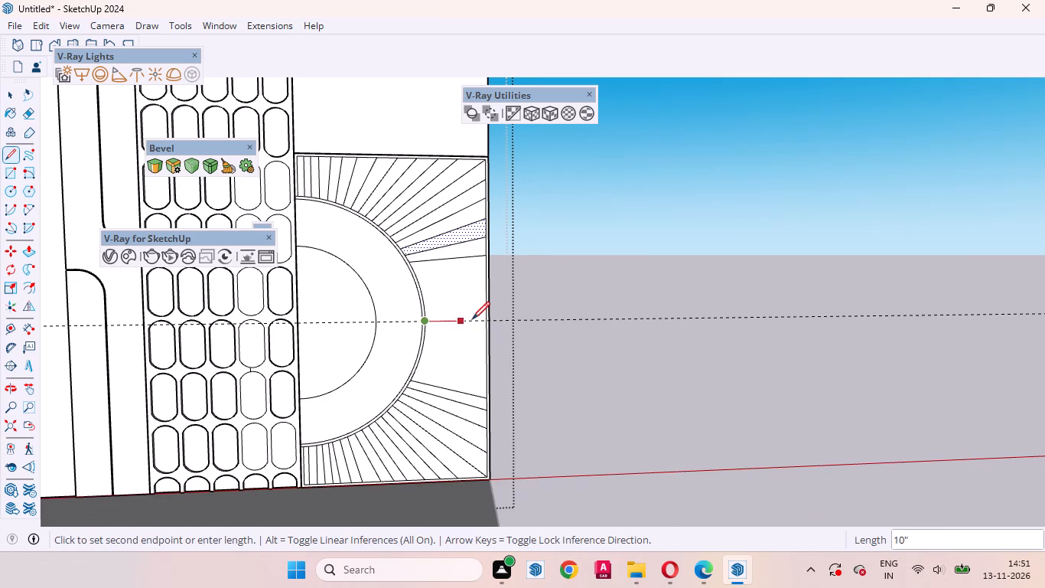
pyautogui.click(487, 322)
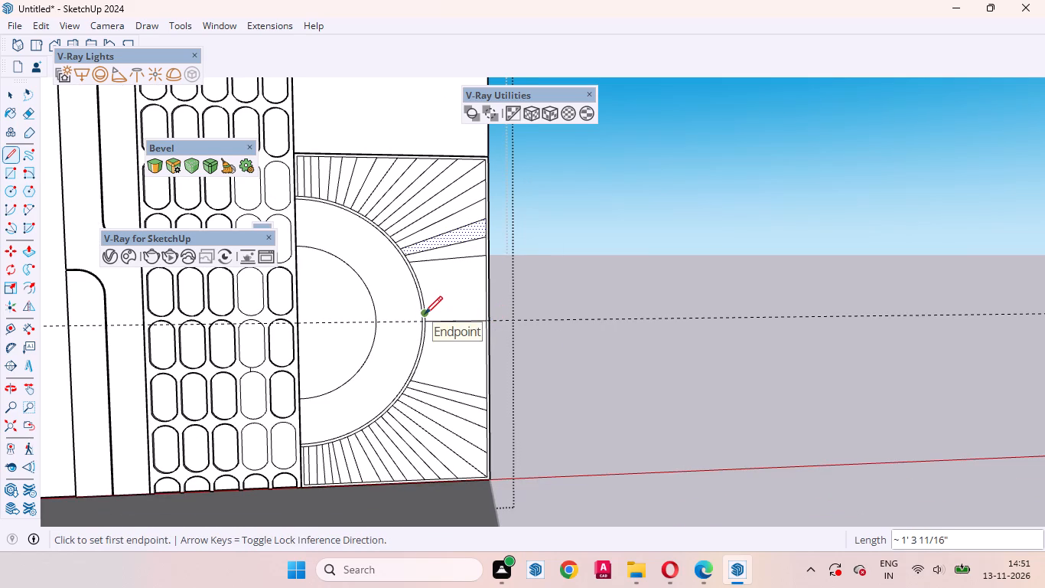
pyautogui.click(425, 314)
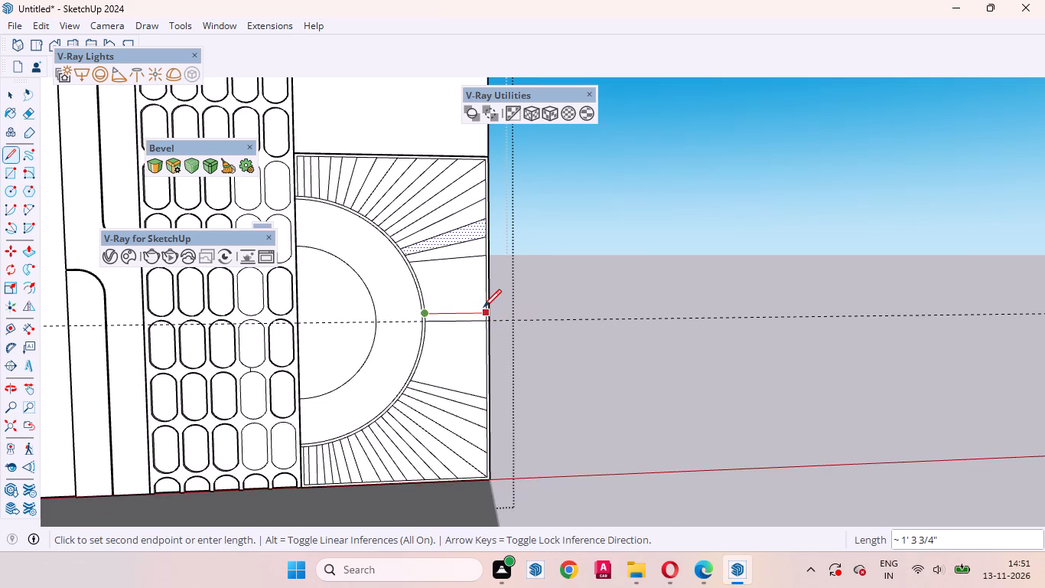
pyautogui.click(483, 307)
pyautogui.click(428, 305)
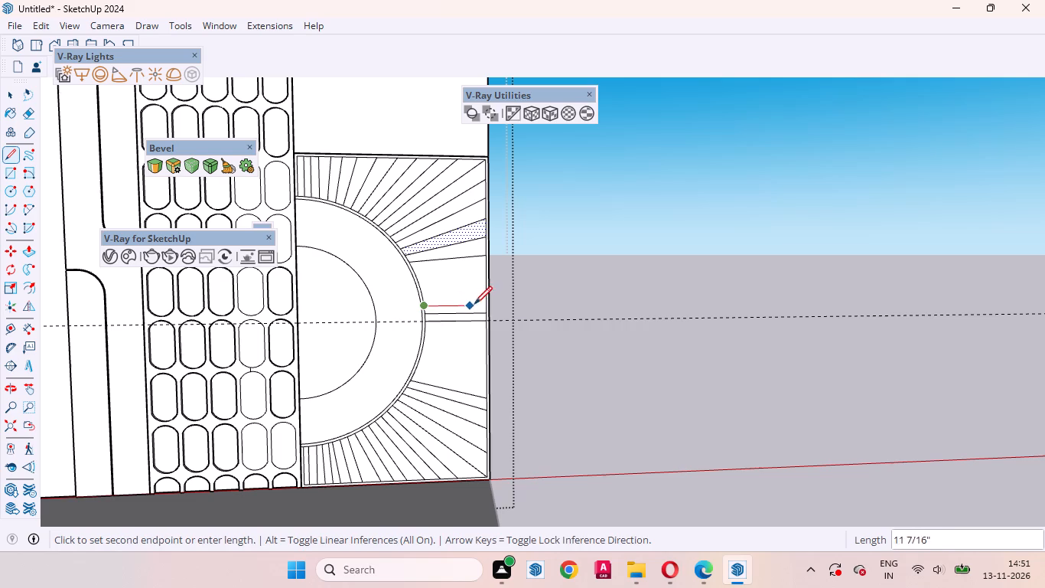
pyautogui.click(485, 303)
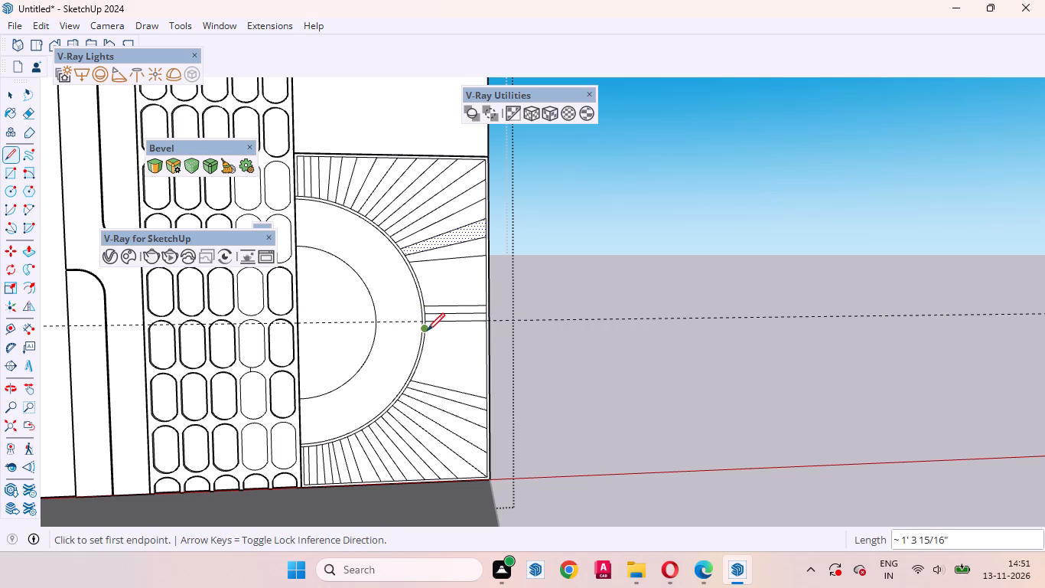
# Draw four rays below the centre guide, from arc to outer edge, about 1' 3 3/4", 1' 3 15/16", 1' 4 1/4" and 1' 4 11/16" long.
pyautogui.click(427, 331)
pyautogui.click(484, 332)
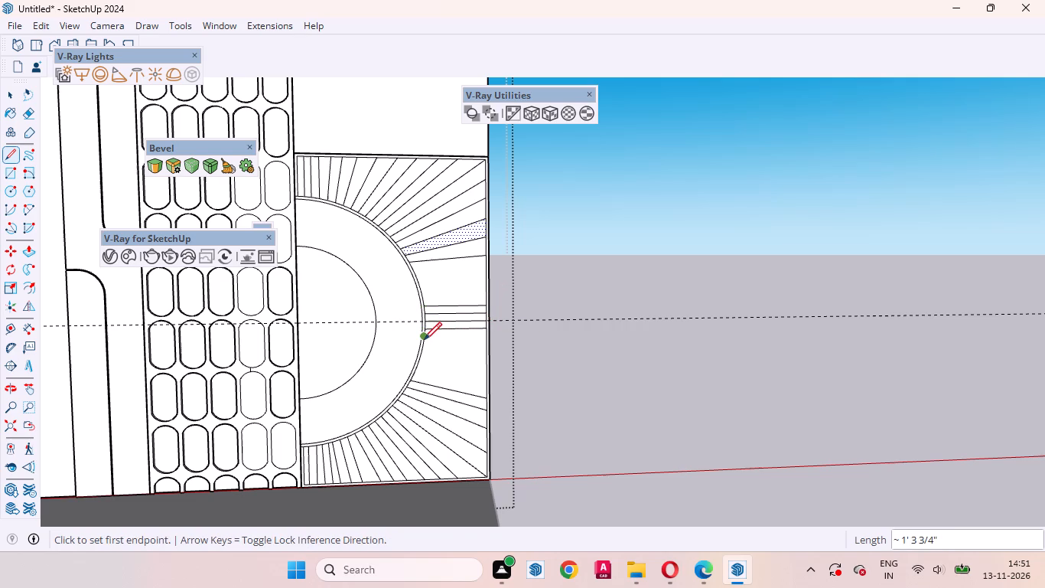
pyautogui.click(424, 340)
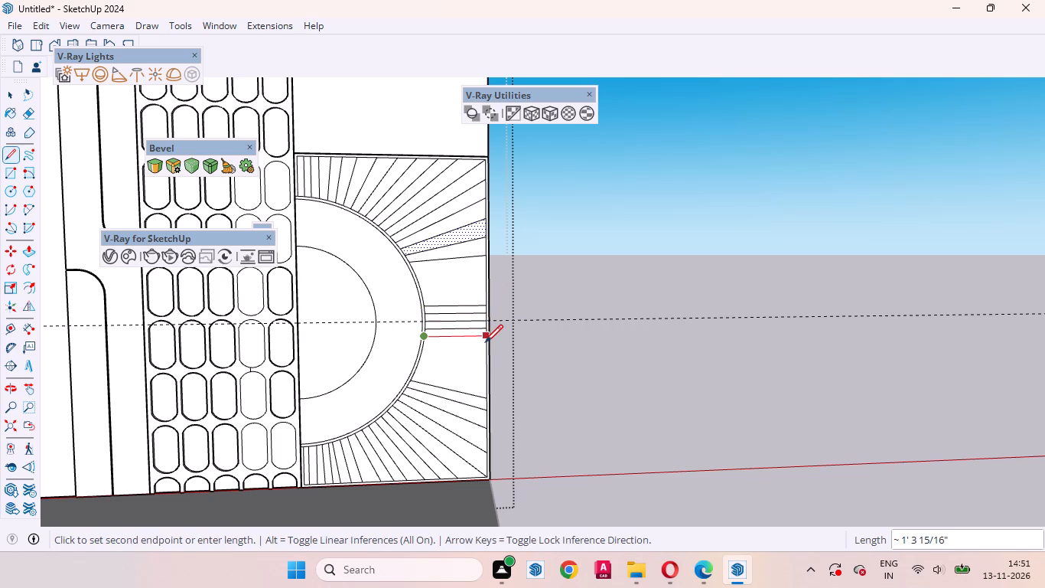
pyautogui.click(485, 342)
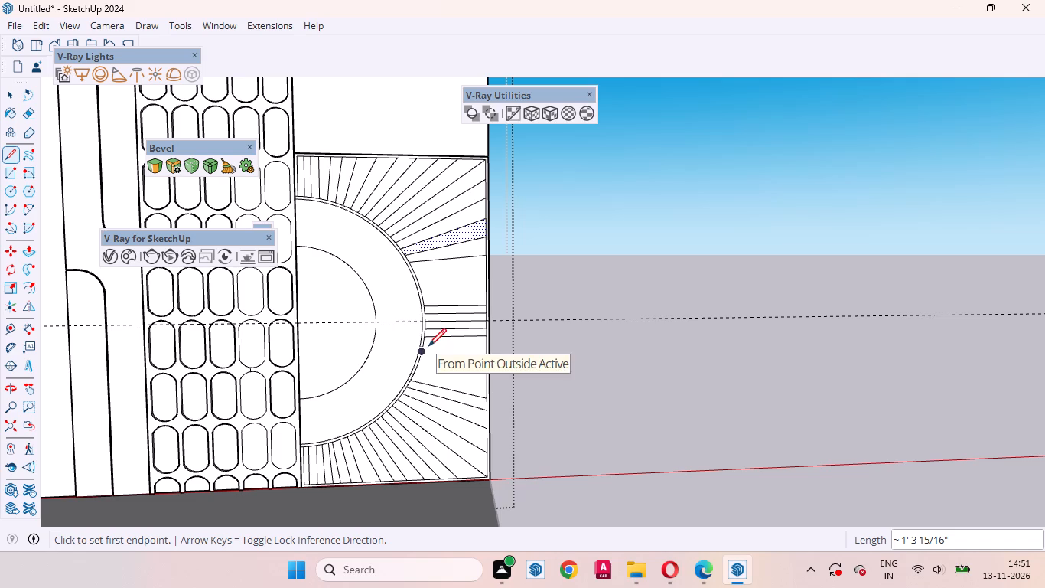
pyautogui.scroll(10, 428, 346)
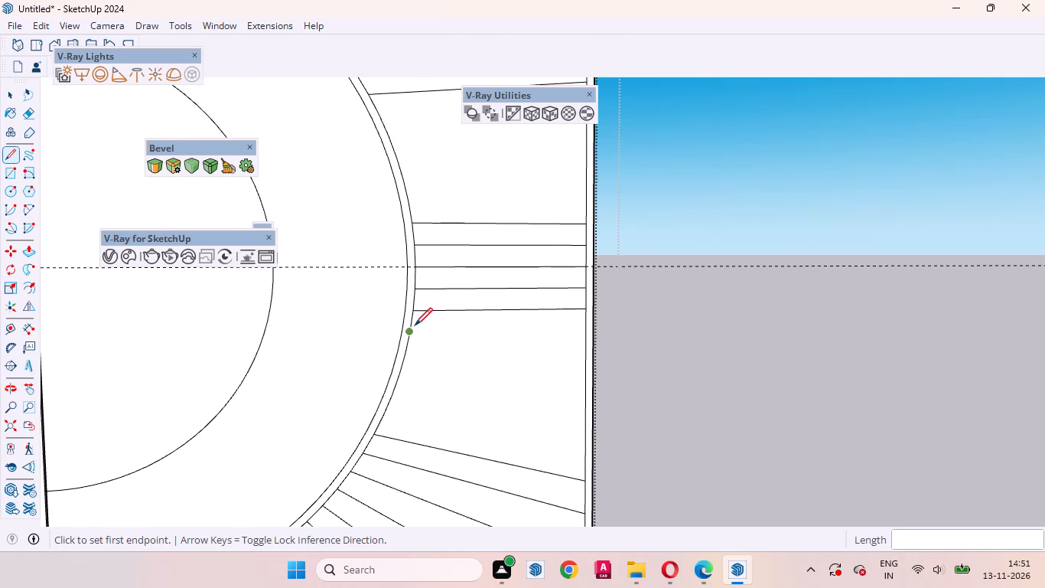
pyautogui.click(413, 325)
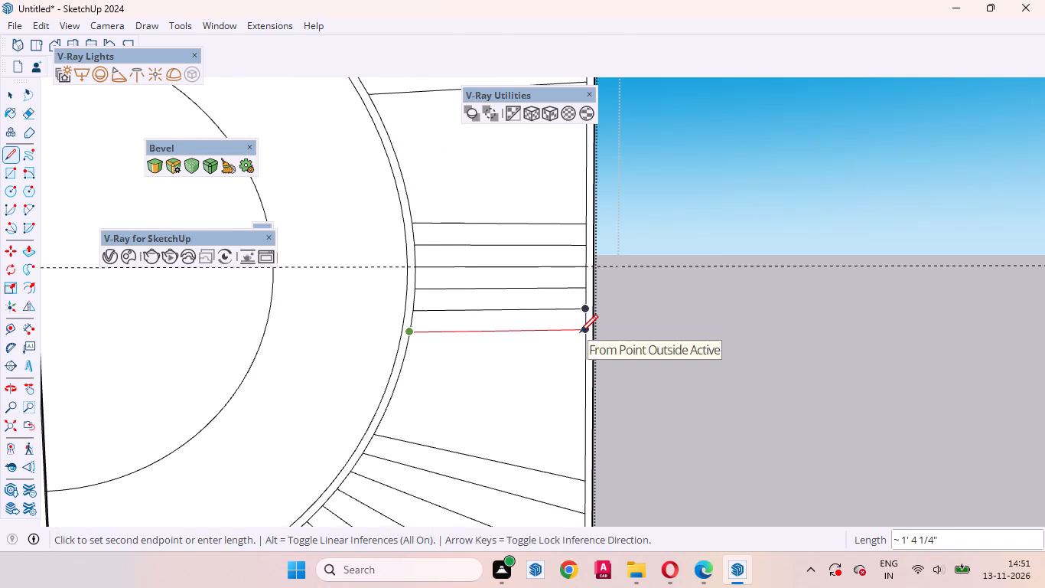
pyautogui.click(581, 332)
pyautogui.click(409, 354)
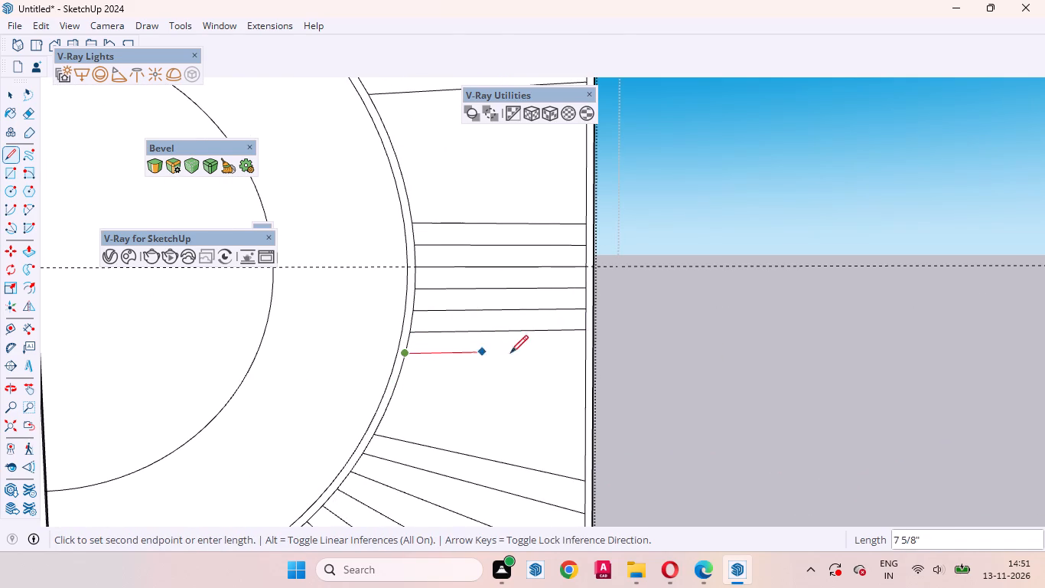
pyautogui.click(586, 361)
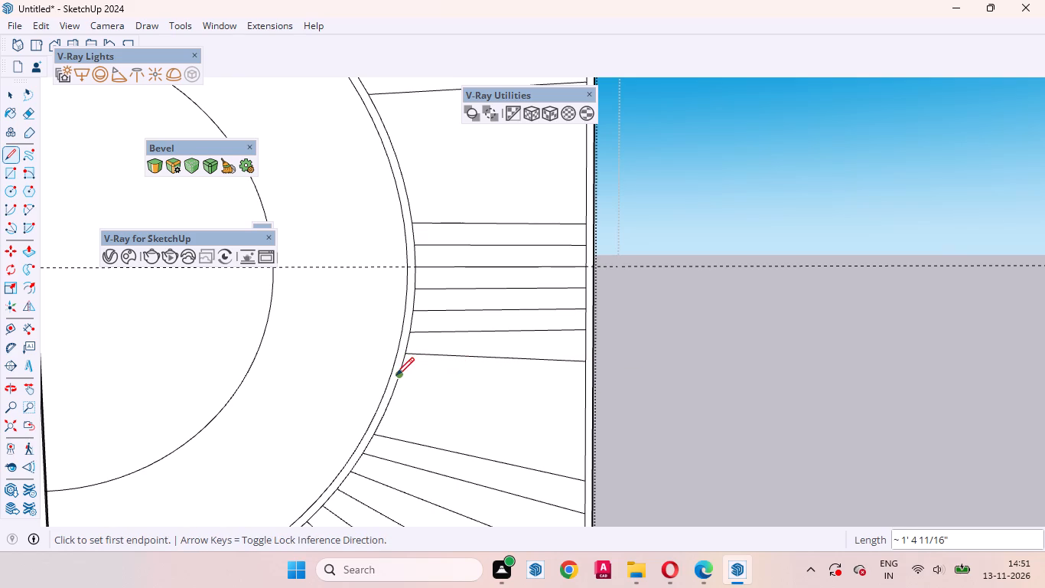
# Draw three rays filling the gap above the lower fan, from arc to outer edge, about 1' 5 1/4", 1' 6 1/16" and 1' 7 1/16" long.
pyautogui.click(396, 375)
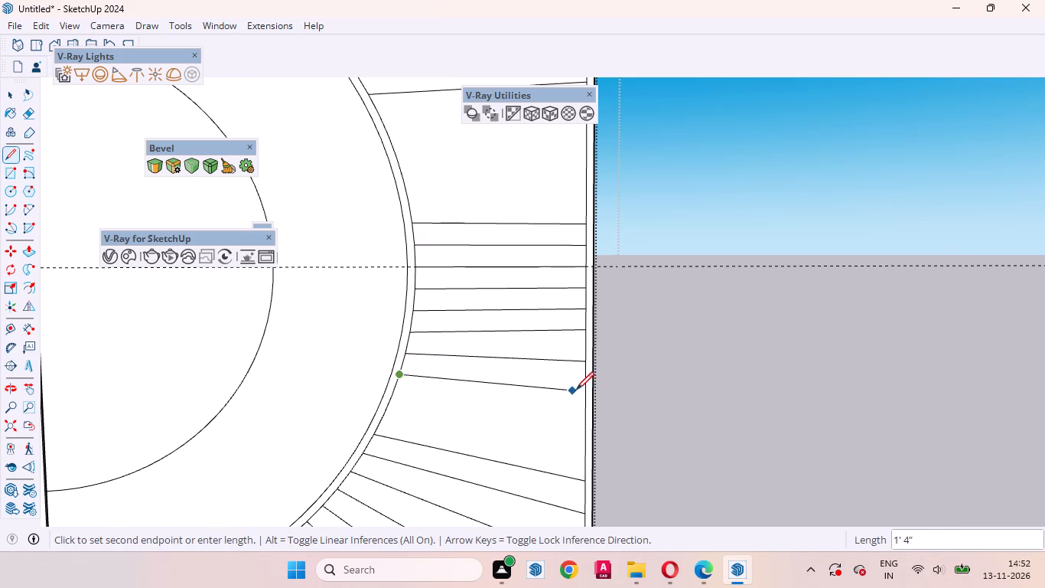
pyautogui.click(585, 390)
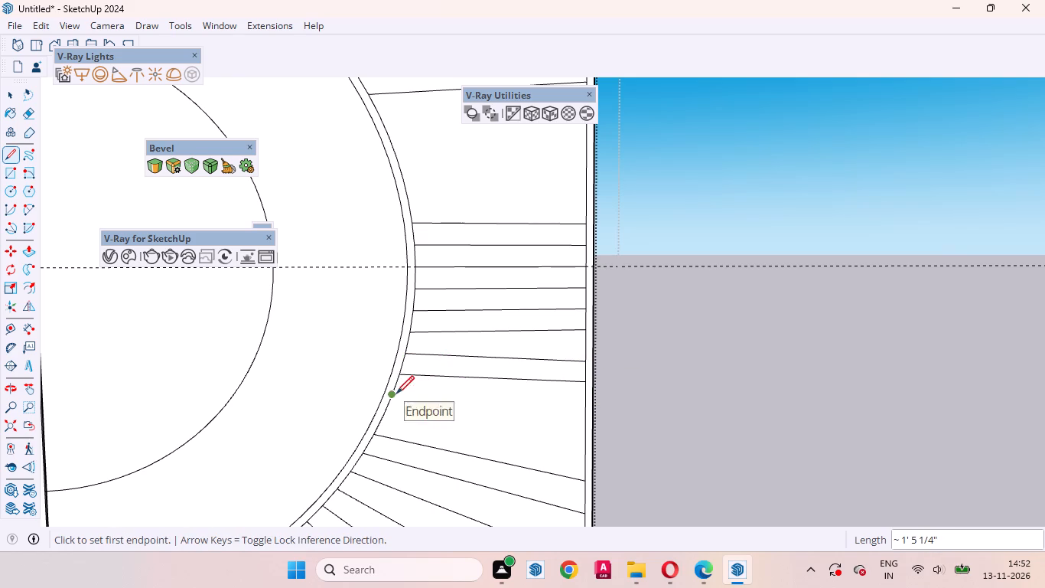
pyautogui.click(396, 394)
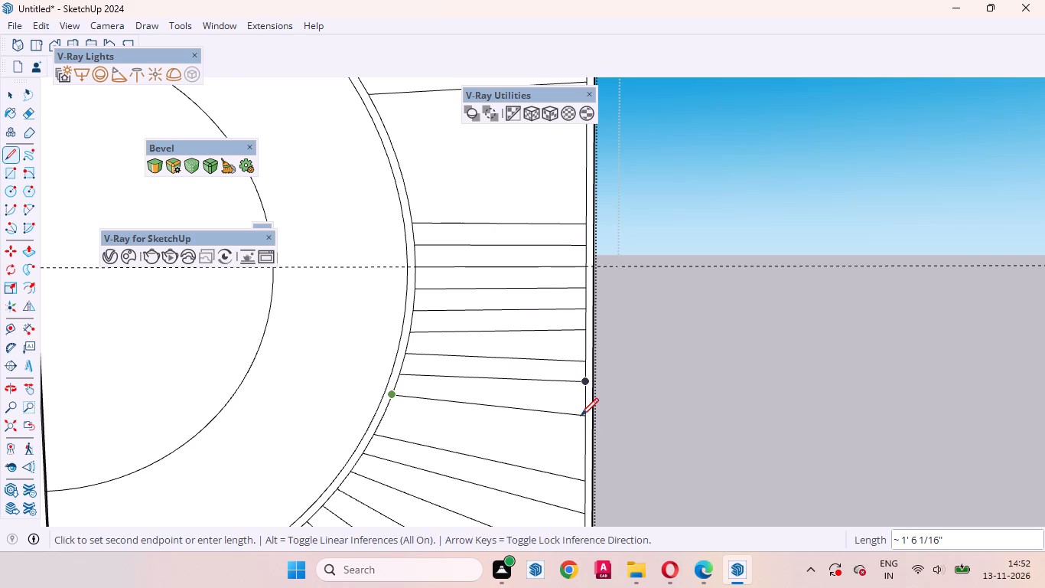
pyautogui.click(582, 416)
pyautogui.click(385, 412)
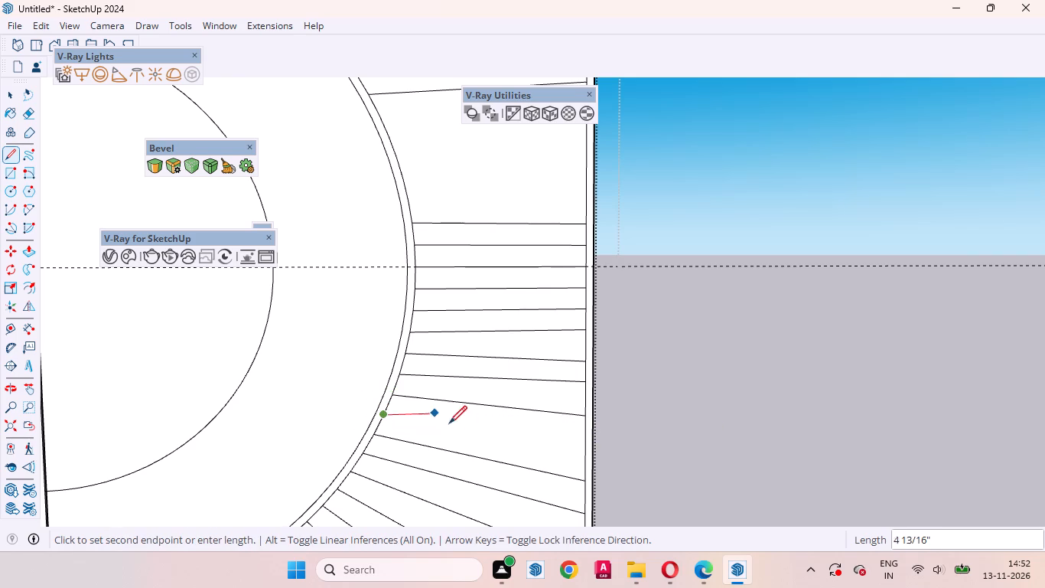
pyautogui.click(582, 446)
# Draw two rays above the near-horizontal centre rays, from arc to outer edge, about 1' 4 5/16" and 1' 4 7/8" long.
pyautogui.scroll(-12, 697, 387)
pyautogui.scroll(-3, 580, 332)
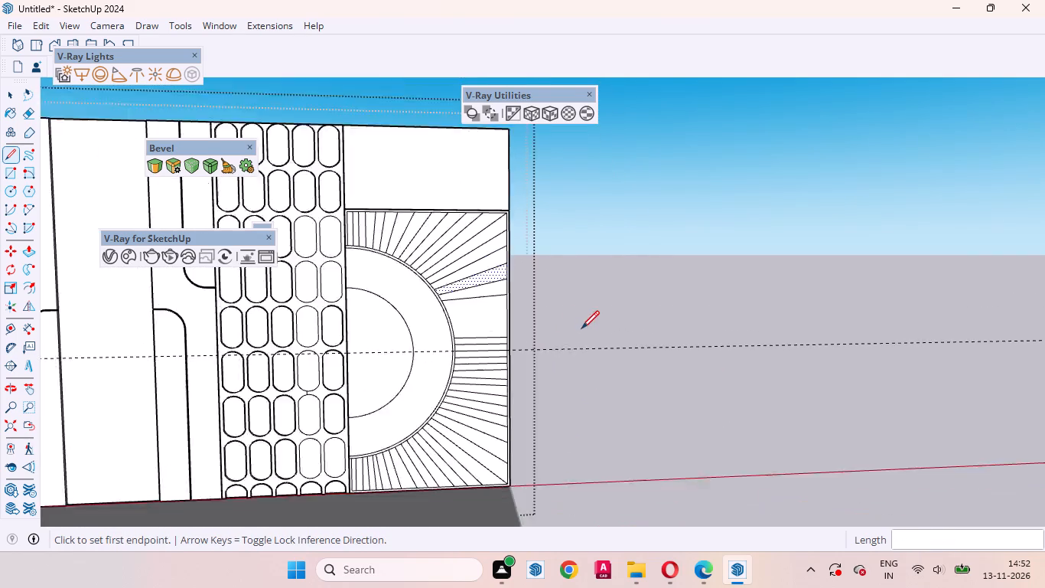
pyautogui.scroll(-4, 581, 328)
pyautogui.moveTo(571, 430); pyautogui.dragTo(571, 456, button='middle')
pyautogui.scroll(10, 470, 281)
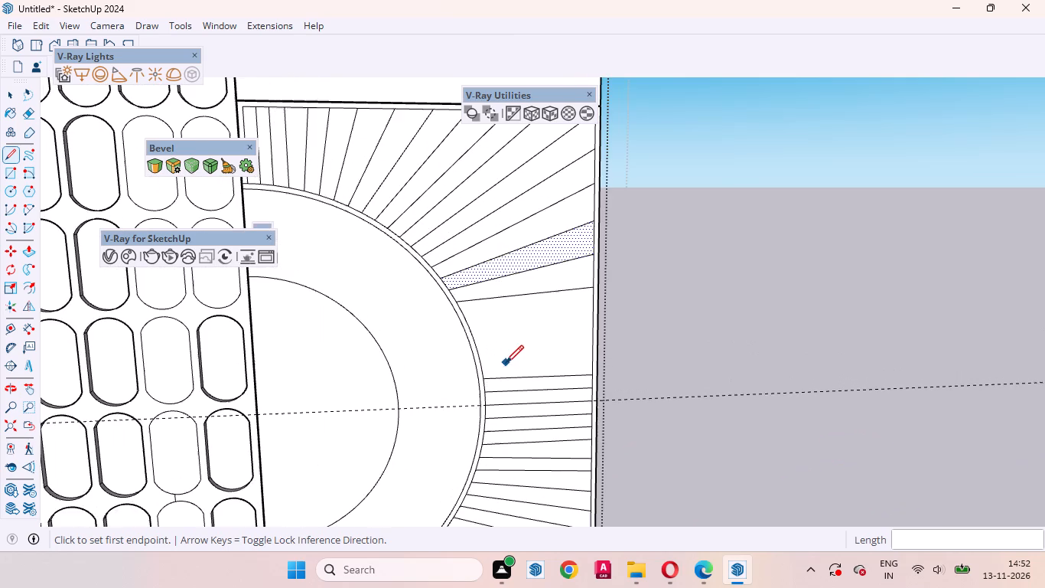
pyautogui.scroll(2, 501, 356)
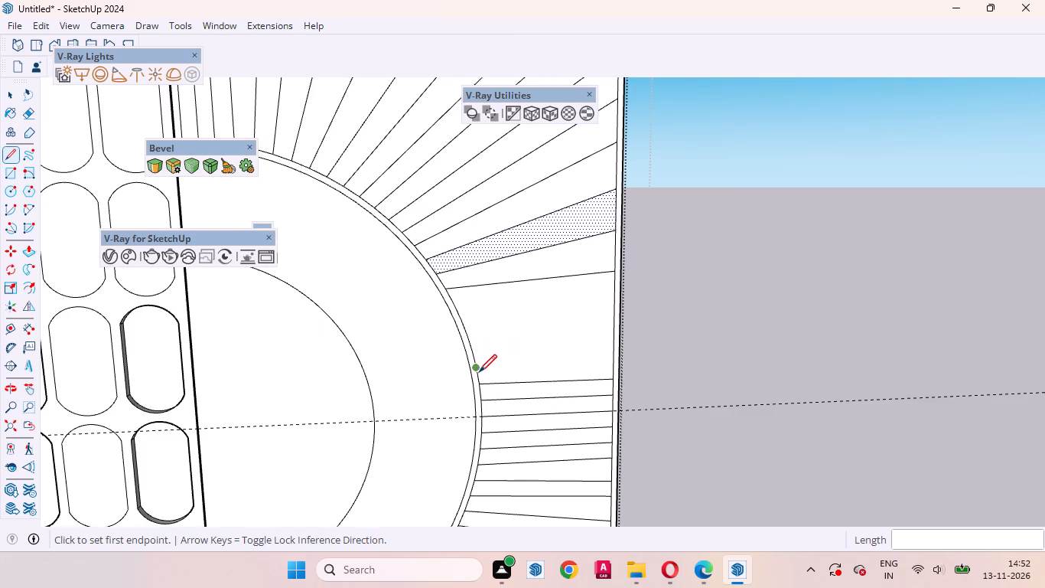
pyautogui.click(480, 369)
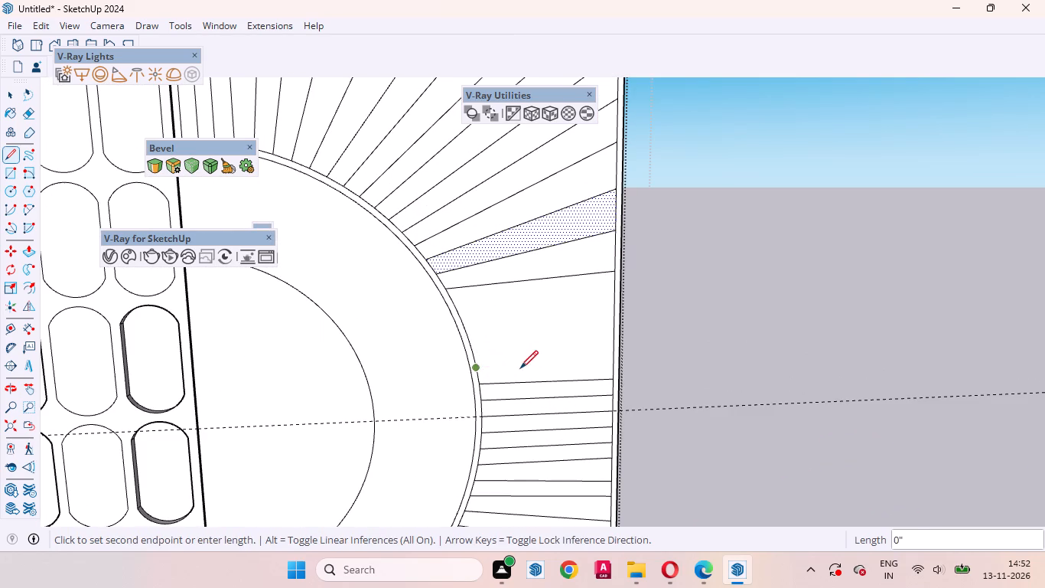
pyautogui.click(616, 351)
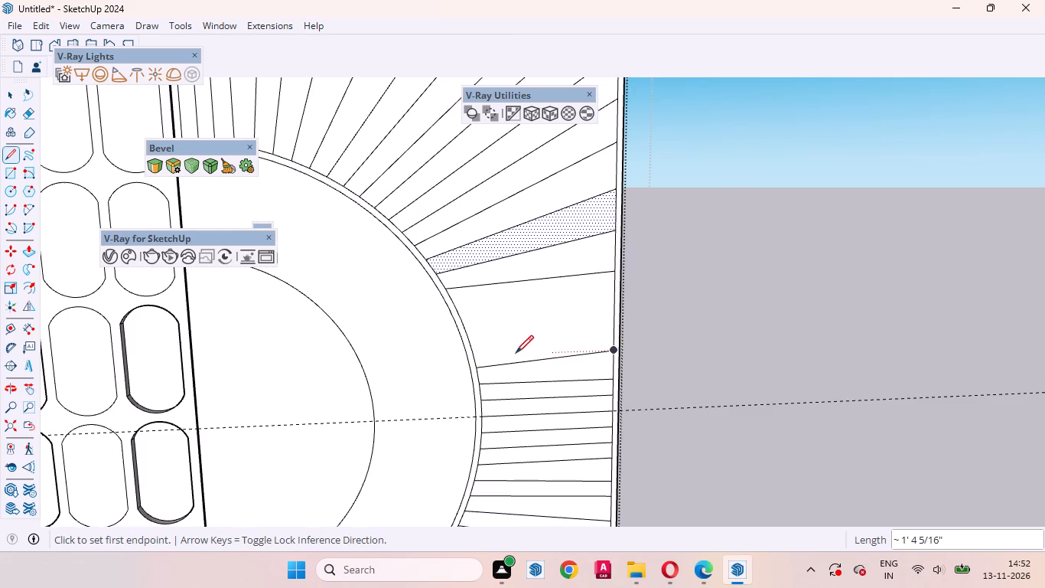
pyautogui.click(476, 352)
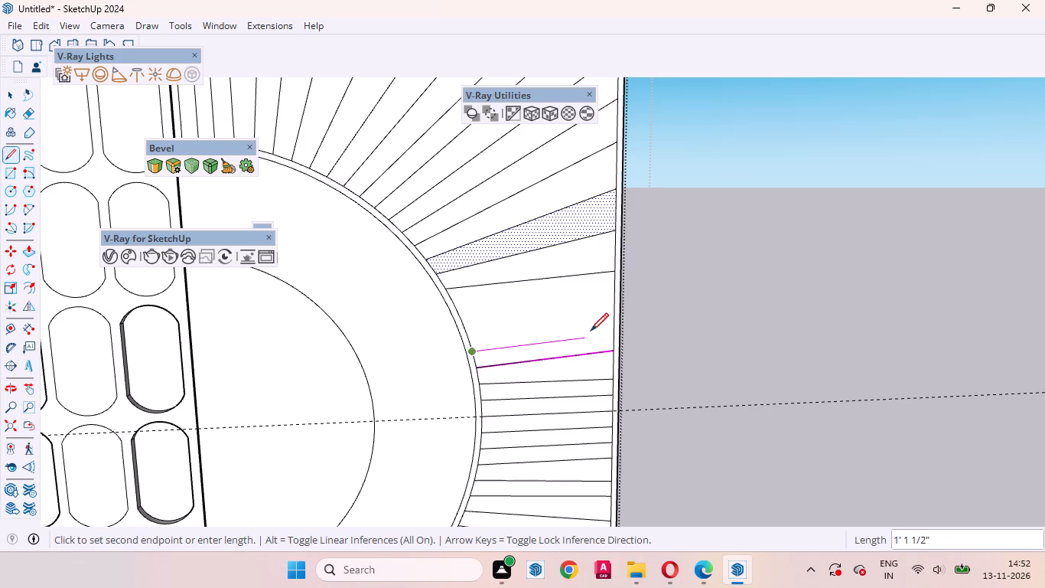
pyautogui.click(612, 325)
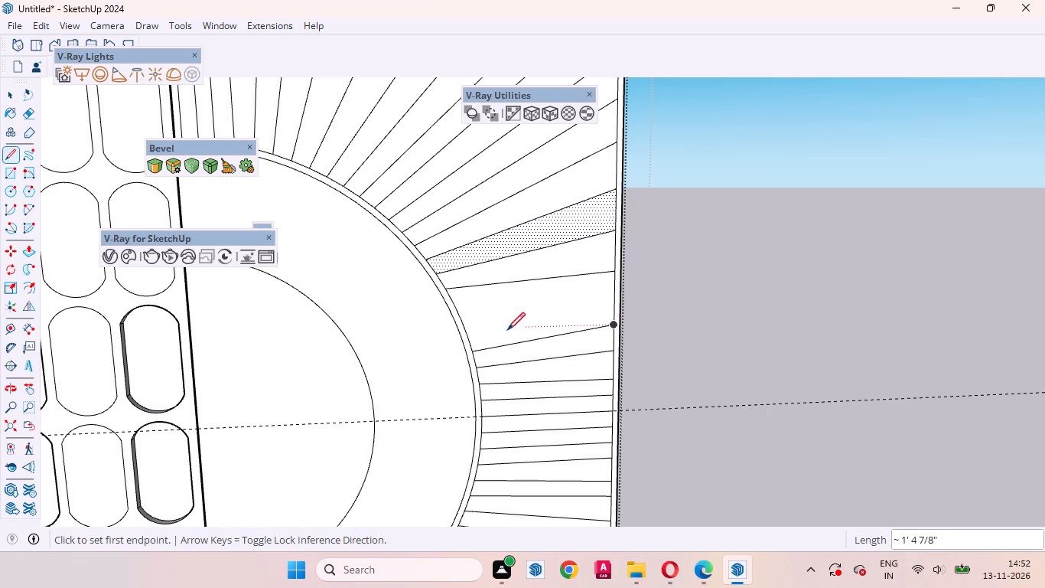
# Draw three more rays towards the upper fan, from arc to outer edge, the first two about 1' 5 11/16" and 1' 6 5/8" long.
pyautogui.click(468, 333)
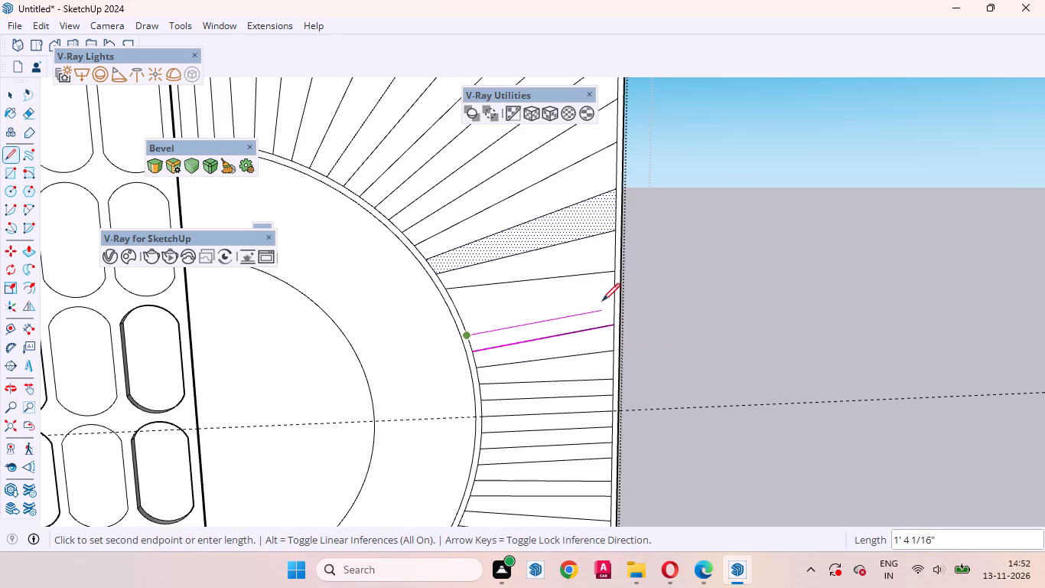
pyautogui.click(611, 298)
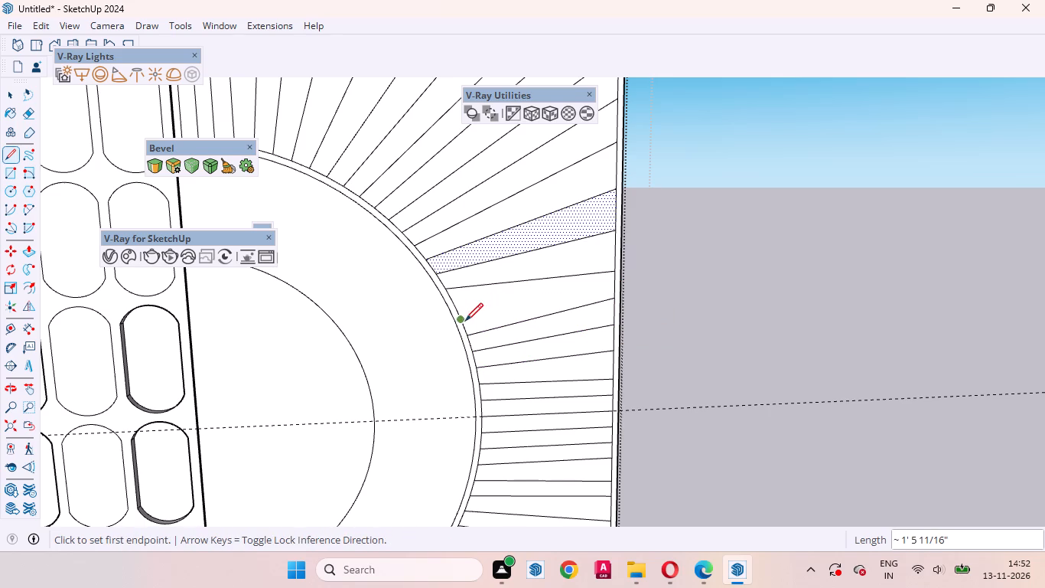
pyautogui.click(461, 317)
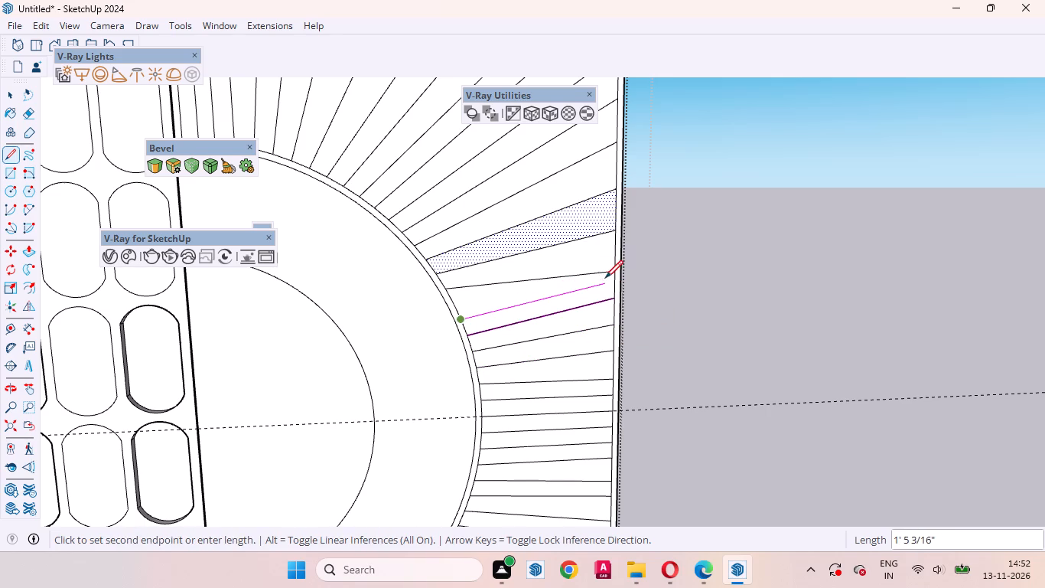
pyautogui.click(610, 276)
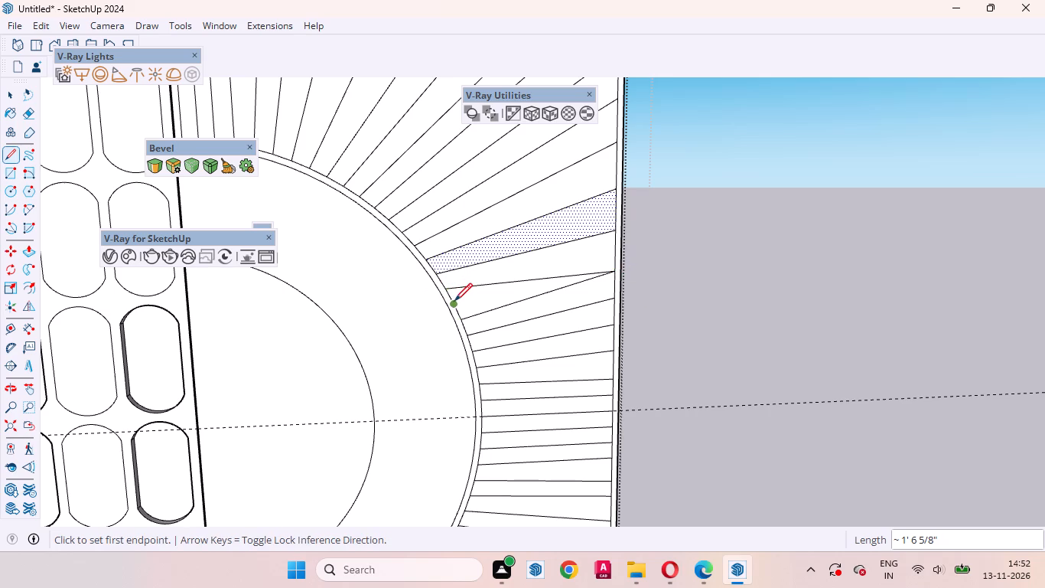
pyautogui.click(456, 304)
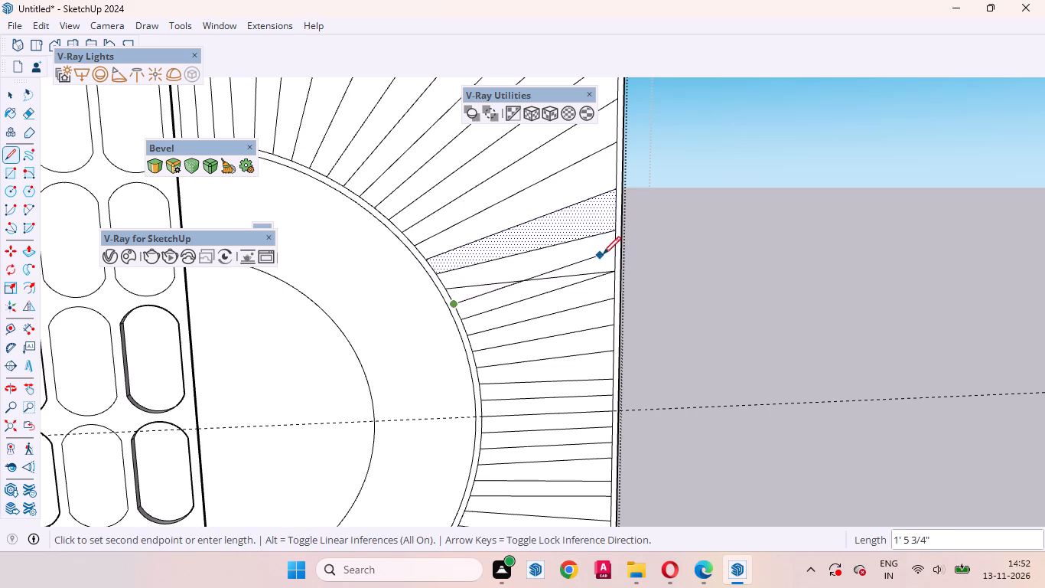
pyautogui.click(613, 252)
# Erase both pieces of the old shallow ray that crosses the newest ray below the upper fan.
pyautogui.press('space')
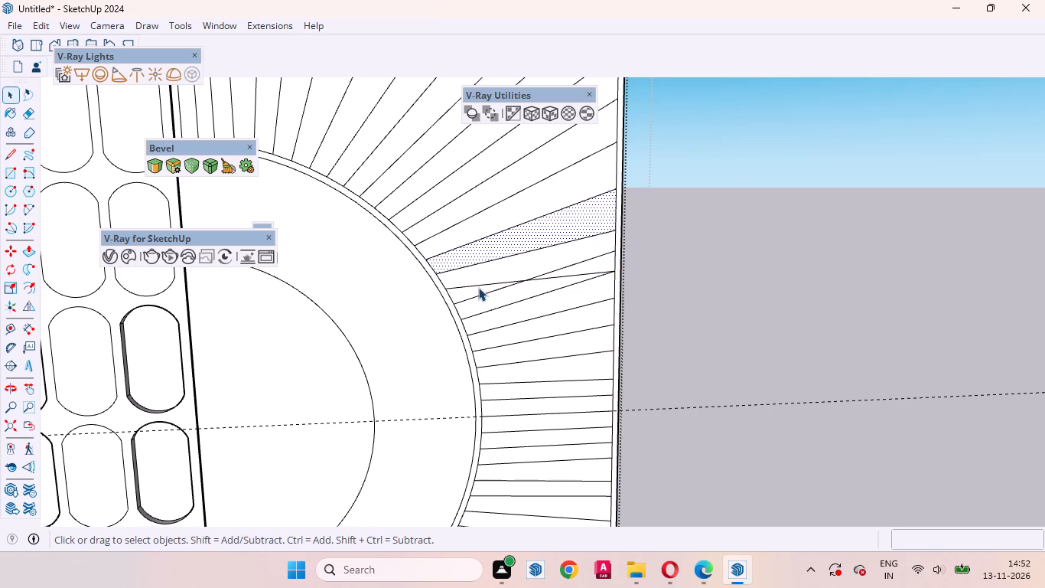
pyautogui.click(474, 284)
pyautogui.rightClick(474, 284)
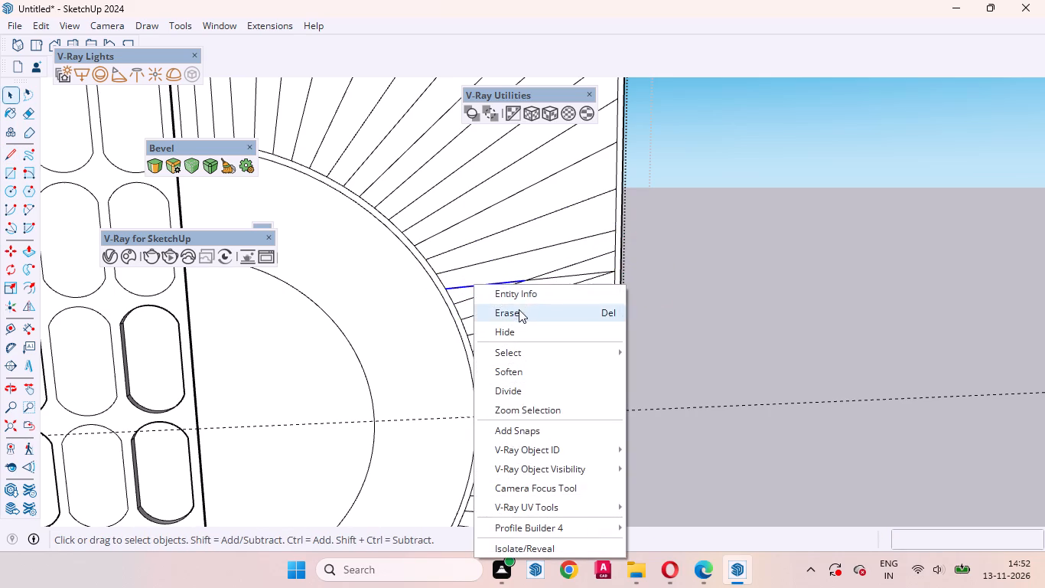
pyautogui.click(519, 309)
pyautogui.click(562, 277)
pyautogui.rightClick(562, 277)
pyautogui.click(588, 310)
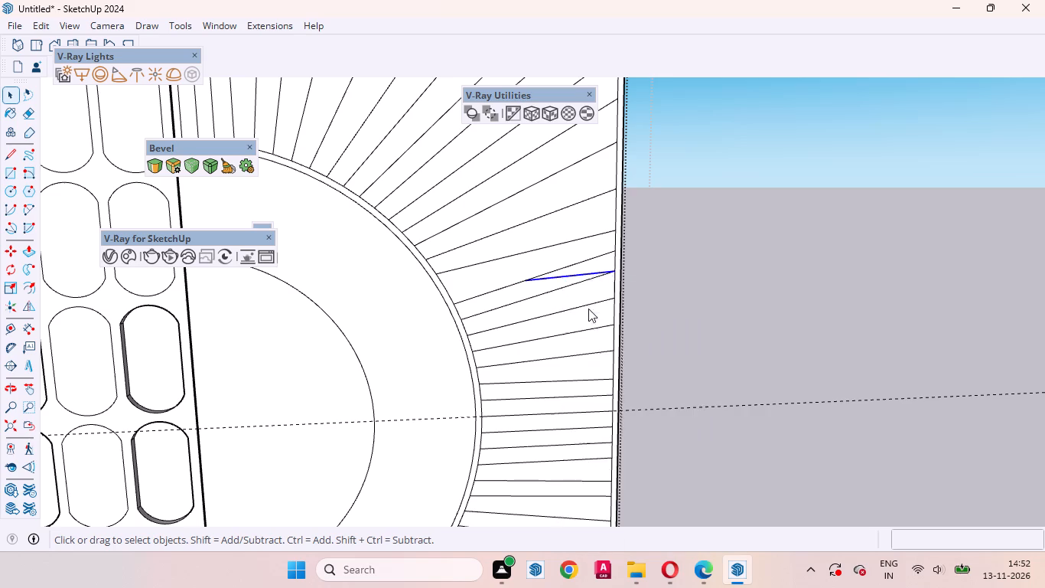
# Delete the ray directly above the newest one, at the lower end of the upper fan.
pyautogui.scroll(-13, 493, 253)
pyautogui.scroll(3, 537, 258)
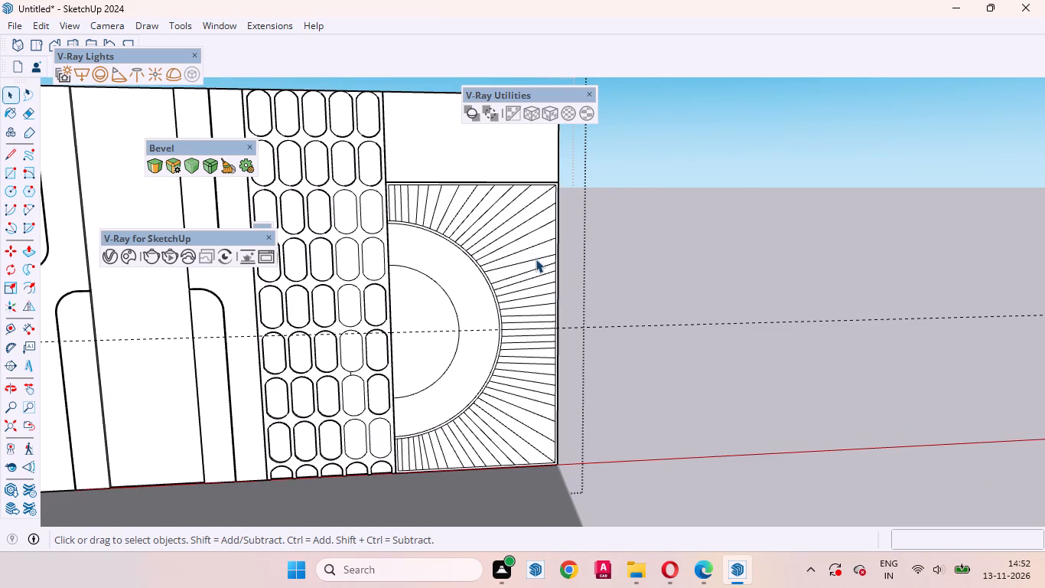
pyautogui.click(536, 259)
pyautogui.press('Delete')
# Draw a ray in the gap below the upper fan, from the arc to the outer edge, about 1' 9" long.
pyautogui.scroll(3, 523, 263)
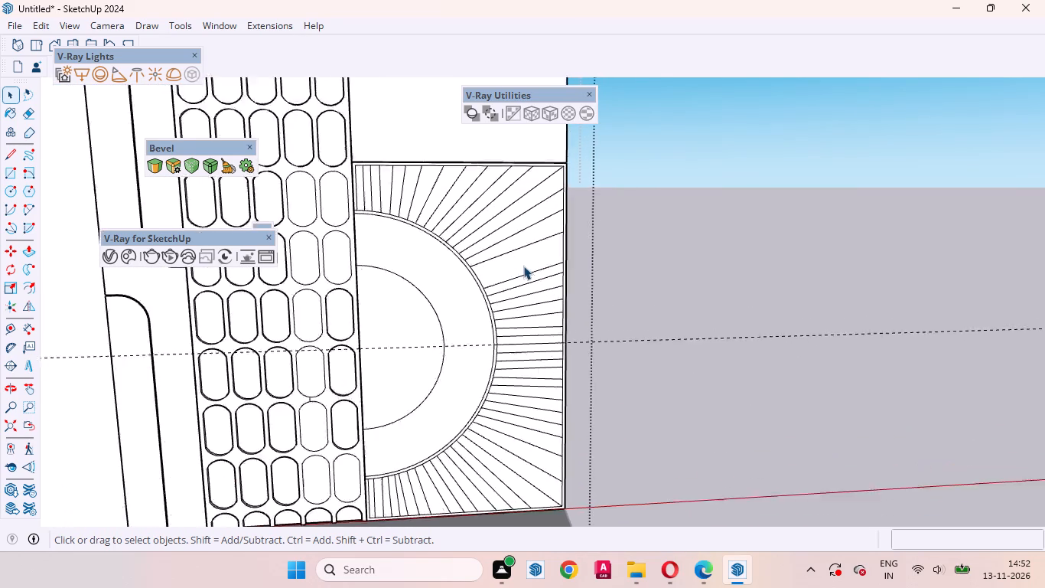
pyautogui.scroll(1, 523, 266)
pyautogui.press('l')
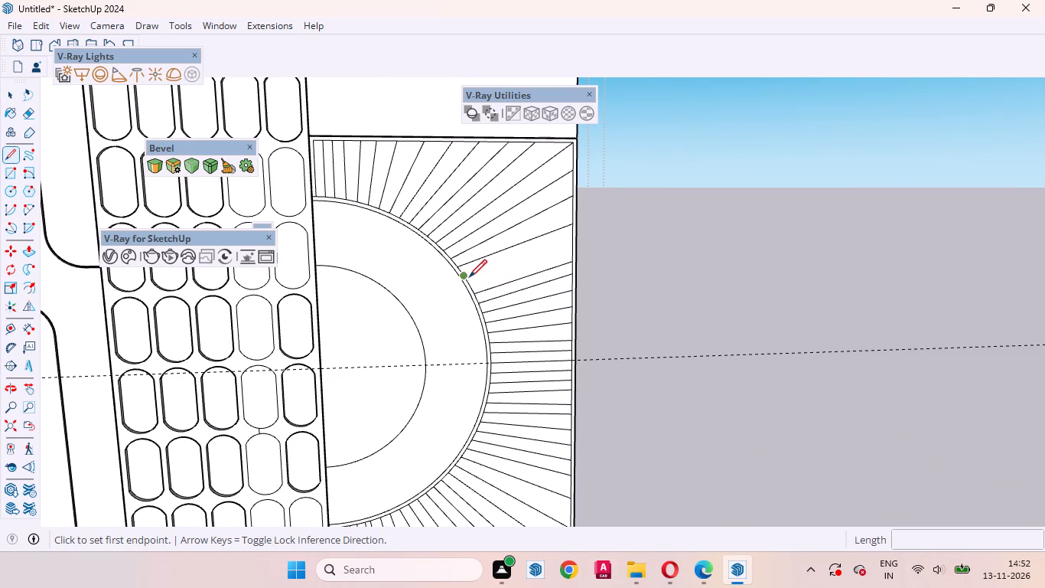
pyautogui.click(469, 279)
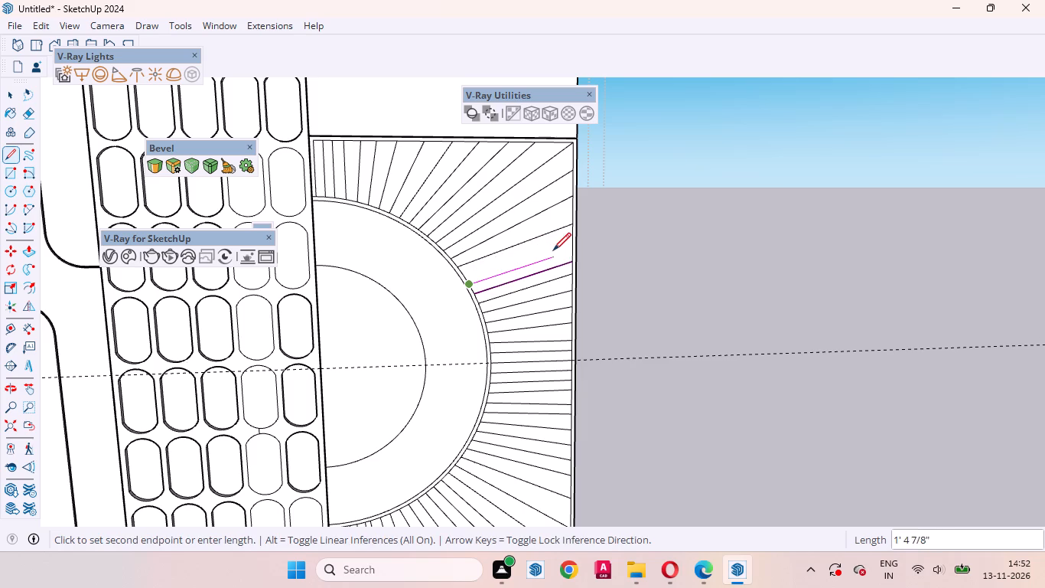
pyautogui.click(570, 241)
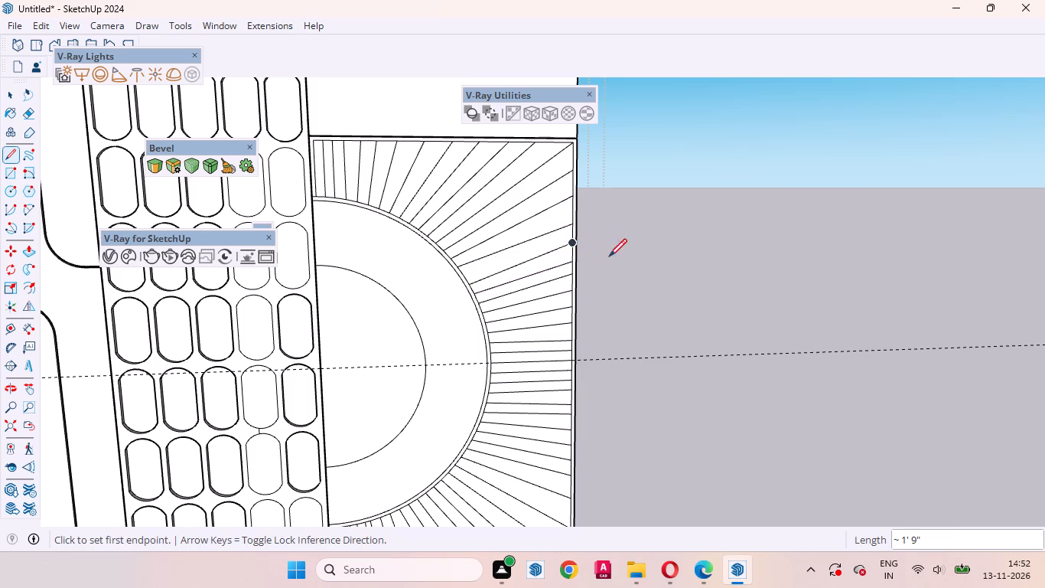
# Erase the ray directly above the newly drawn one in the upper part of the sunburst.
pyautogui.press('space')
pyautogui.scroll(-9, 581, 226)
pyautogui.moveTo(548, 269); pyautogui.dragTo(493, 252, button='middle')
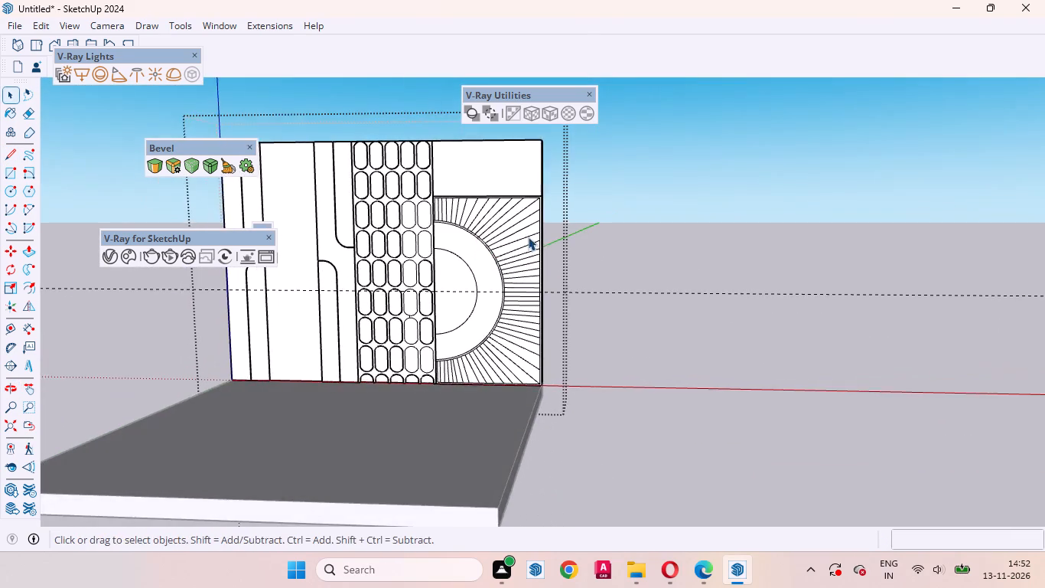
pyautogui.scroll(2, 528, 237)
pyautogui.moveTo(518, 265); pyautogui.dragTo(555, 260, button='middle')
pyautogui.click(519, 241)
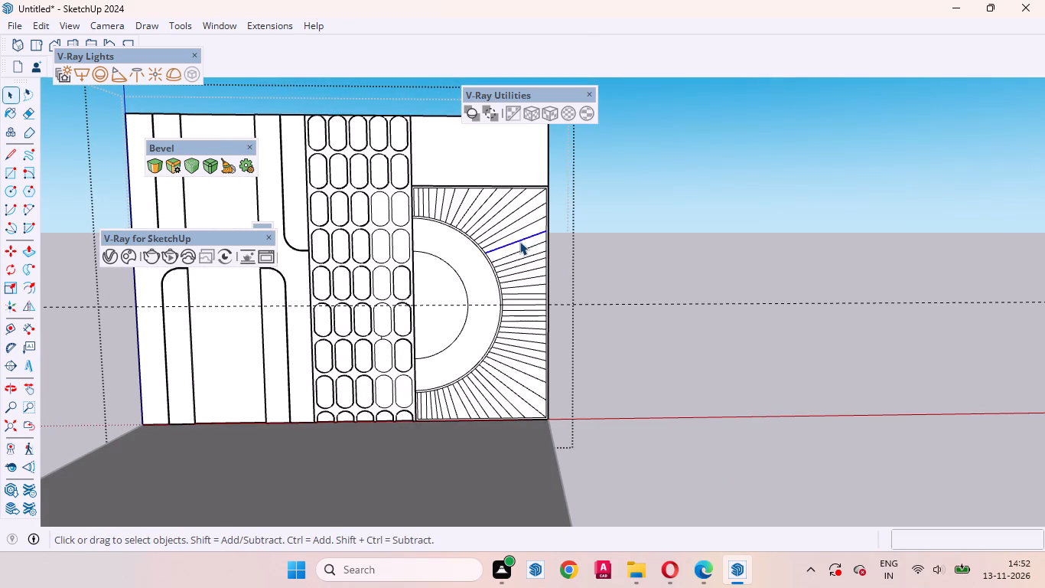
pyautogui.rightClick(519, 240)
pyautogui.click(554, 270)
# Draw two rays in the wide upper gap of the sunburst, from the arc to the outer edge, about 1' 11 5/8" and 1' 10" long.
pyautogui.scroll(8, 478, 247)
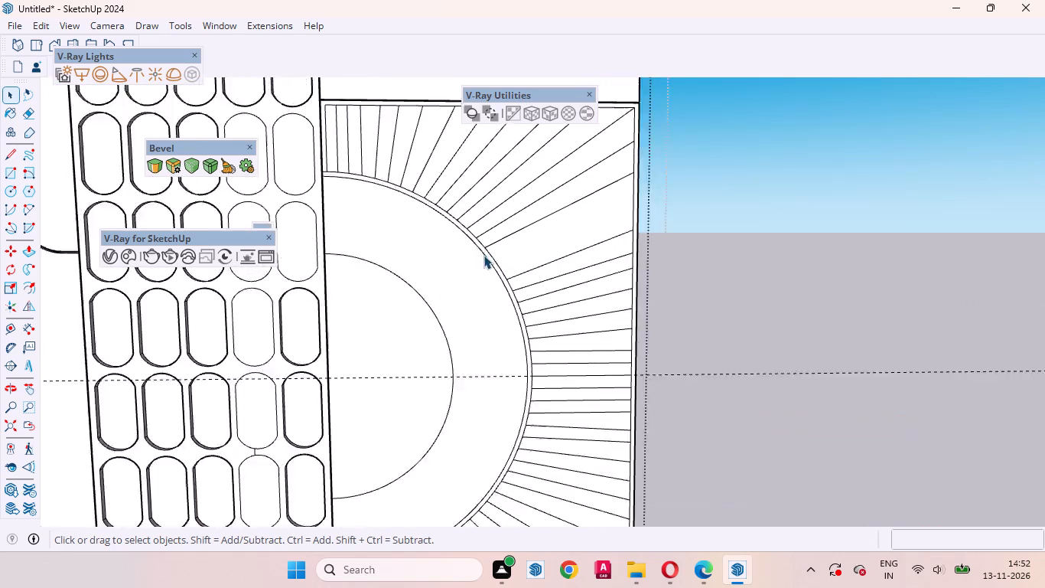
pyautogui.scroll(6, 483, 255)
pyautogui.press('l')
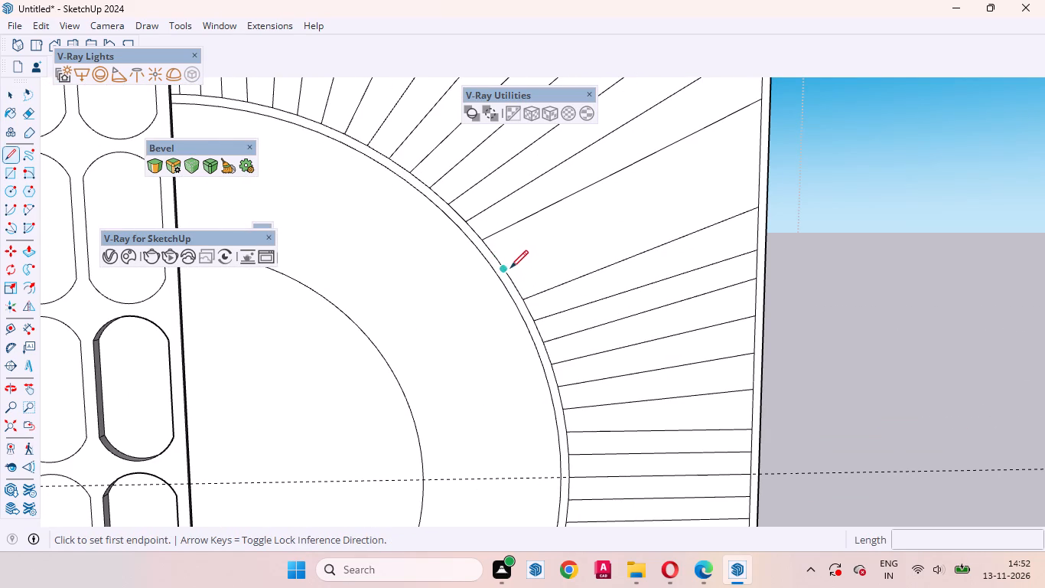
pyautogui.click(497, 253)
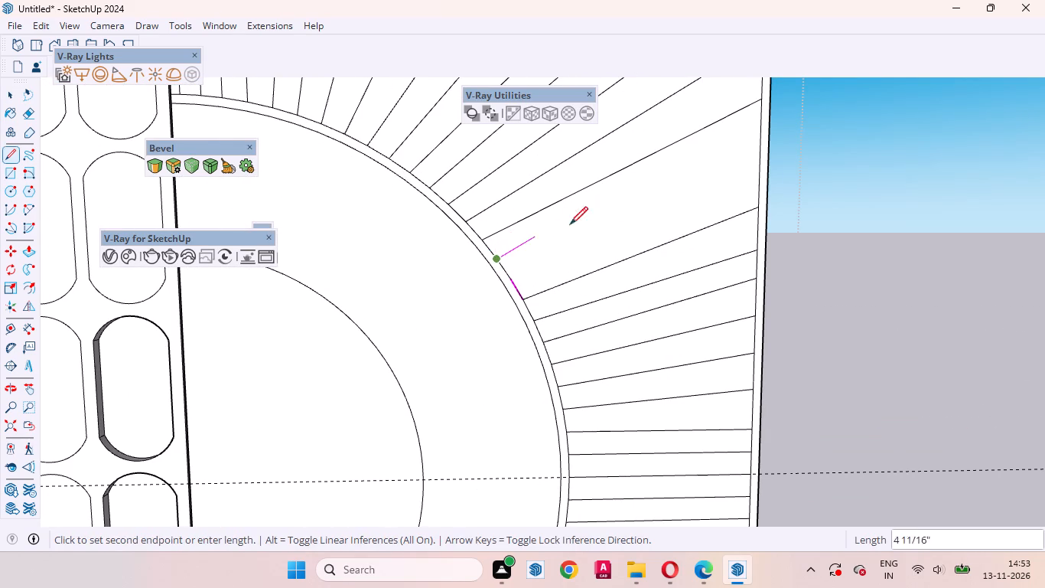
pyautogui.click(760, 144)
pyautogui.click(511, 279)
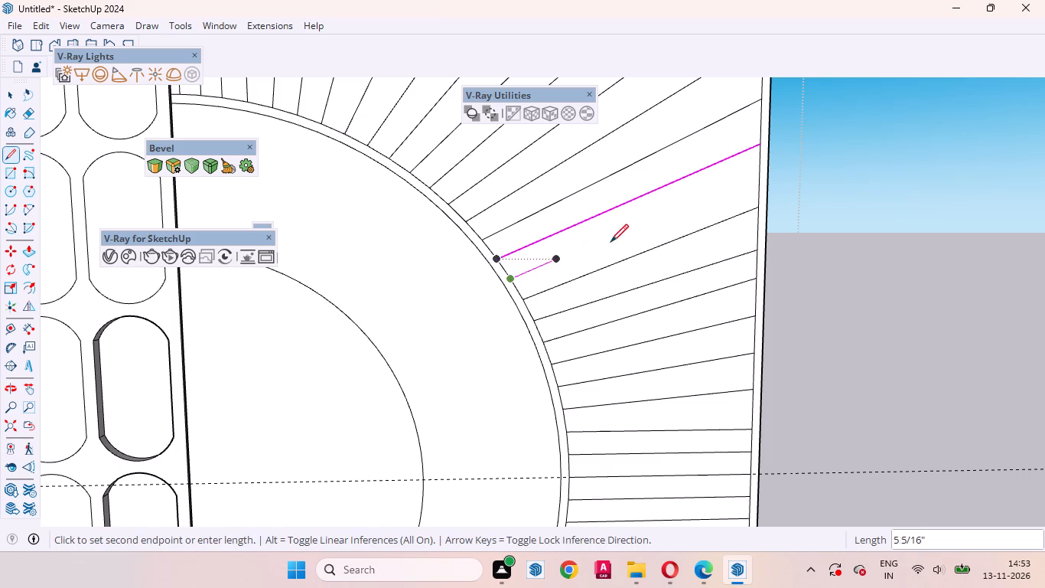
pyautogui.click(757, 178)
pyautogui.press('space')
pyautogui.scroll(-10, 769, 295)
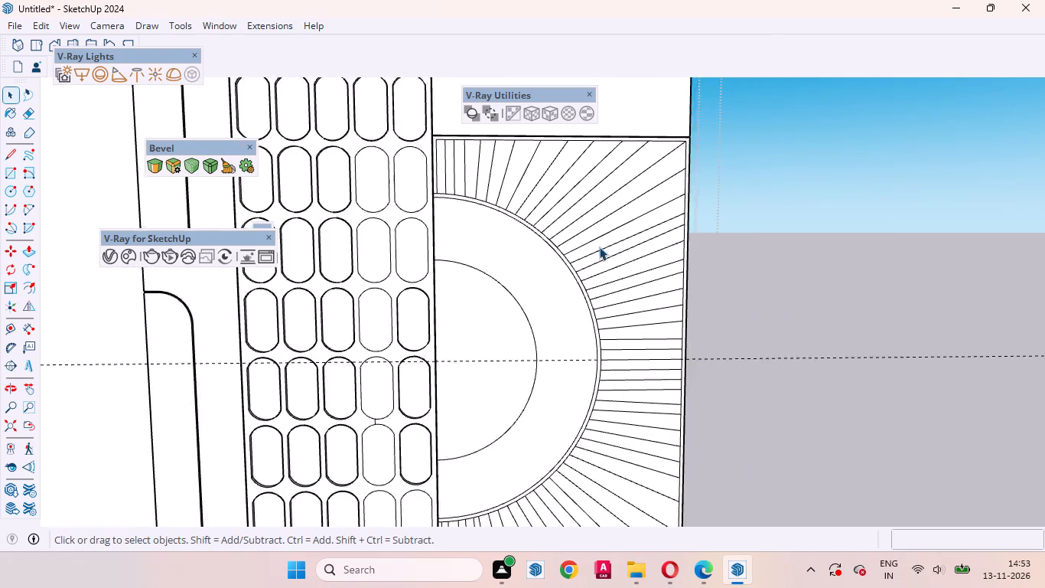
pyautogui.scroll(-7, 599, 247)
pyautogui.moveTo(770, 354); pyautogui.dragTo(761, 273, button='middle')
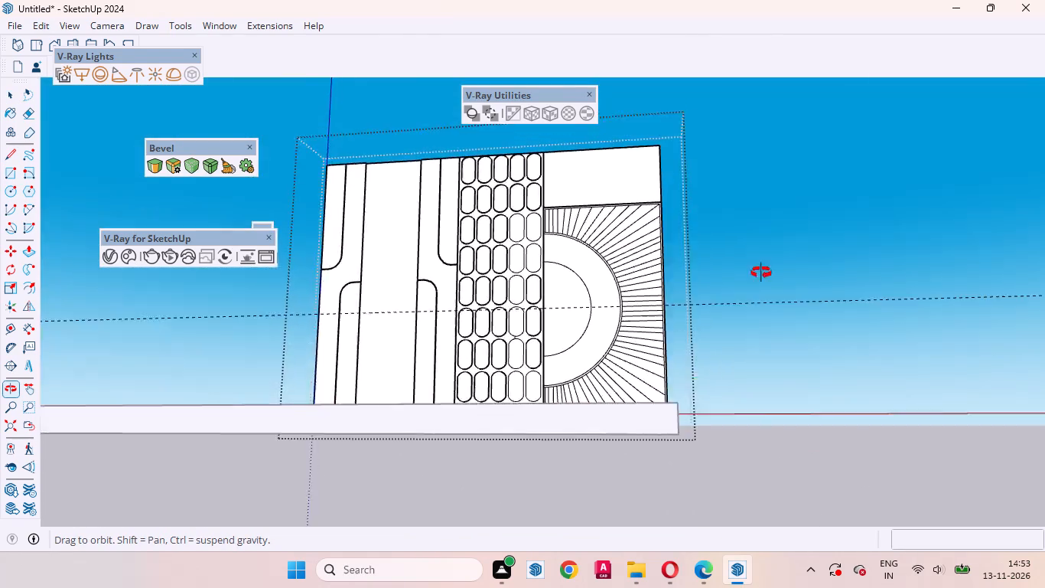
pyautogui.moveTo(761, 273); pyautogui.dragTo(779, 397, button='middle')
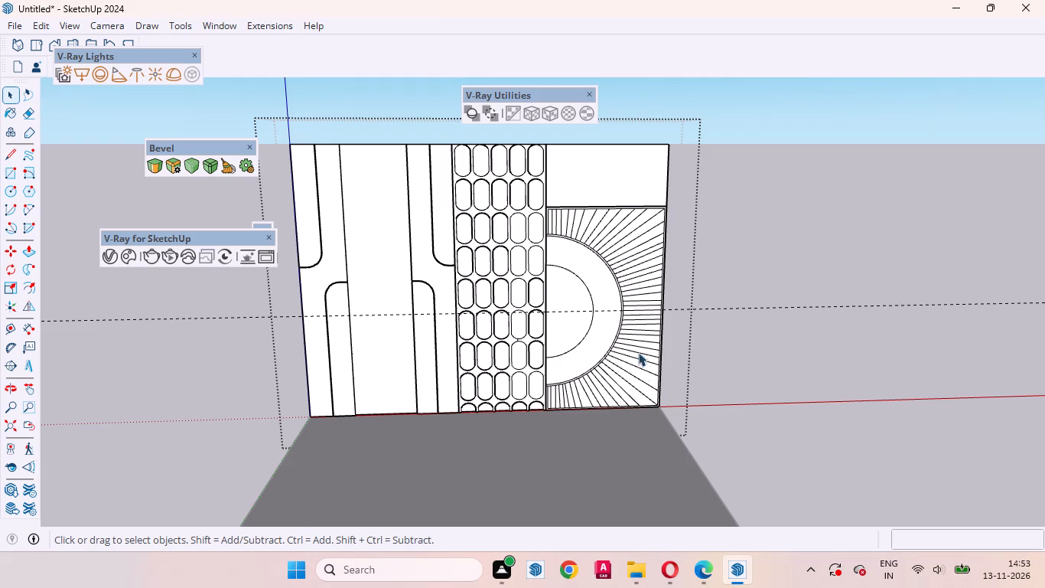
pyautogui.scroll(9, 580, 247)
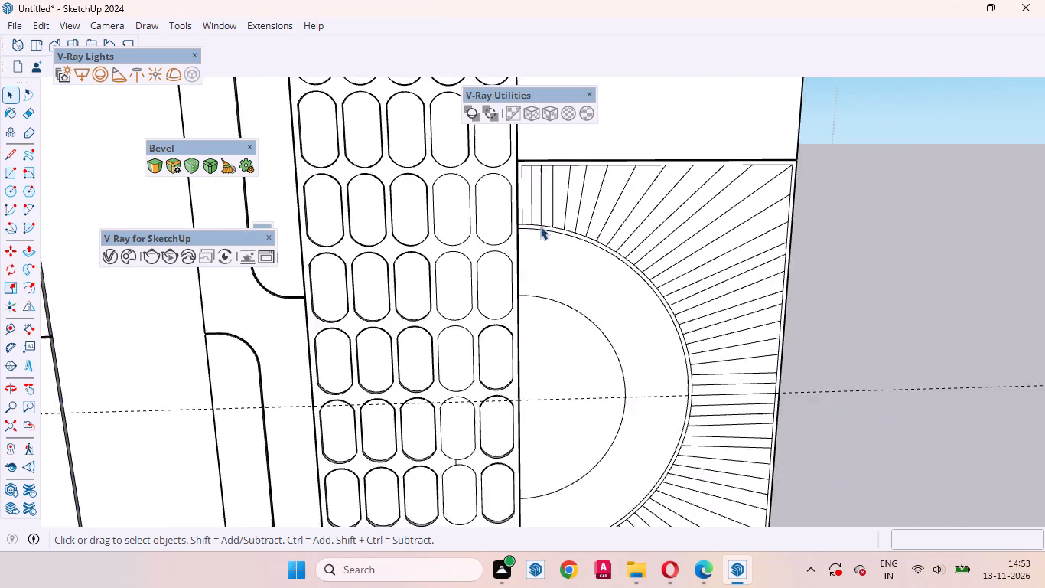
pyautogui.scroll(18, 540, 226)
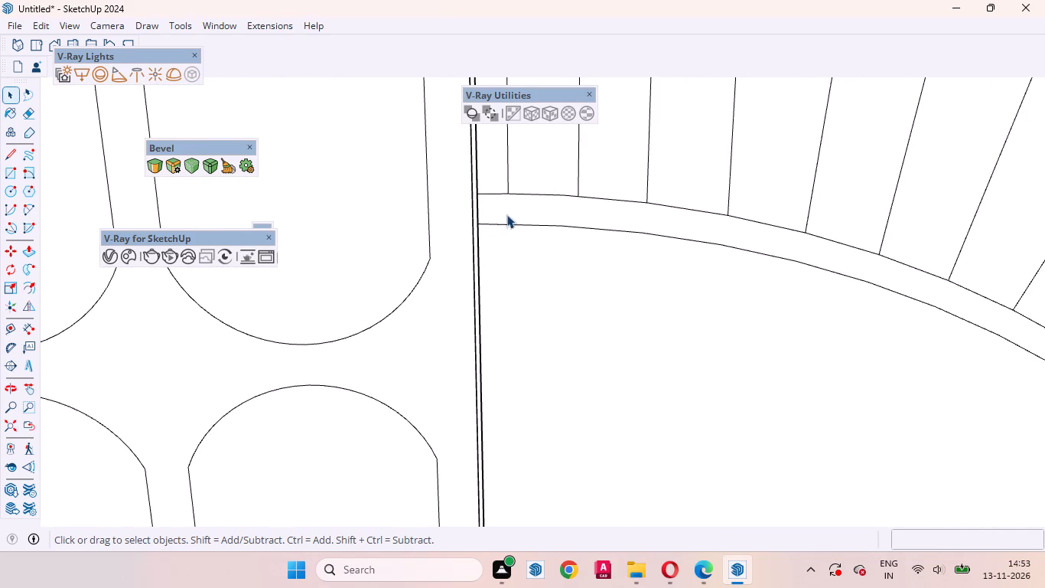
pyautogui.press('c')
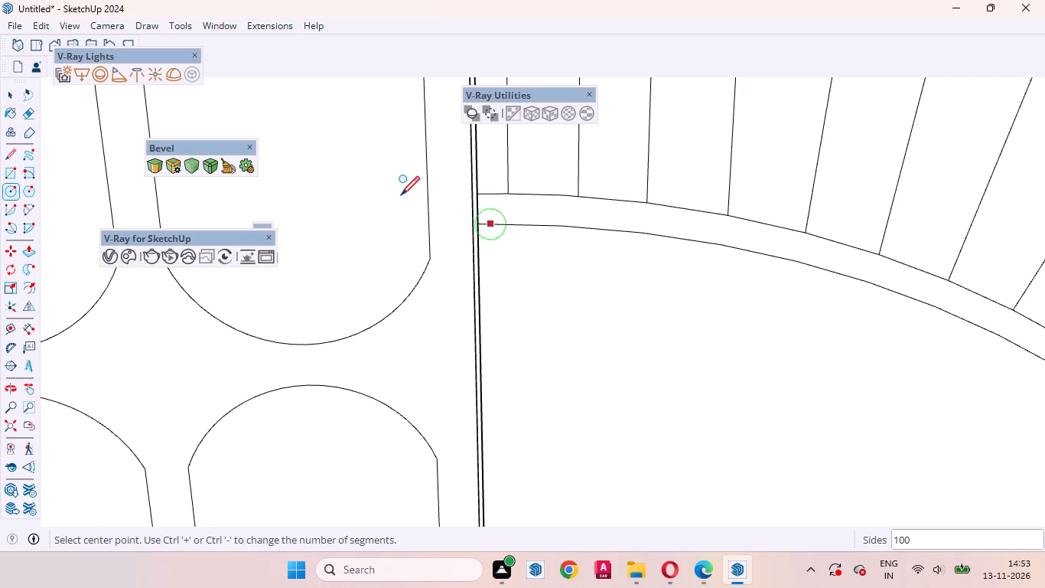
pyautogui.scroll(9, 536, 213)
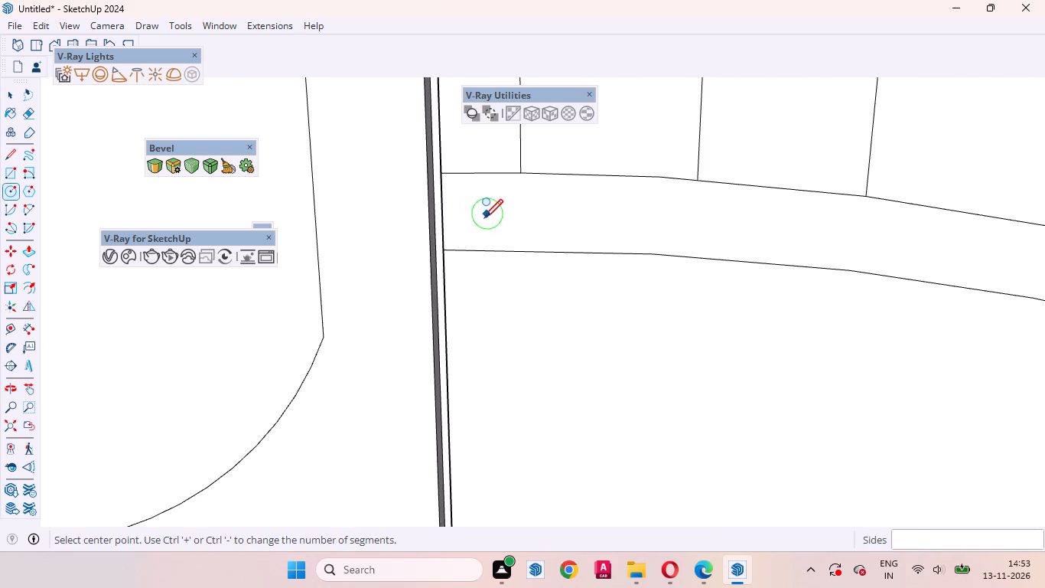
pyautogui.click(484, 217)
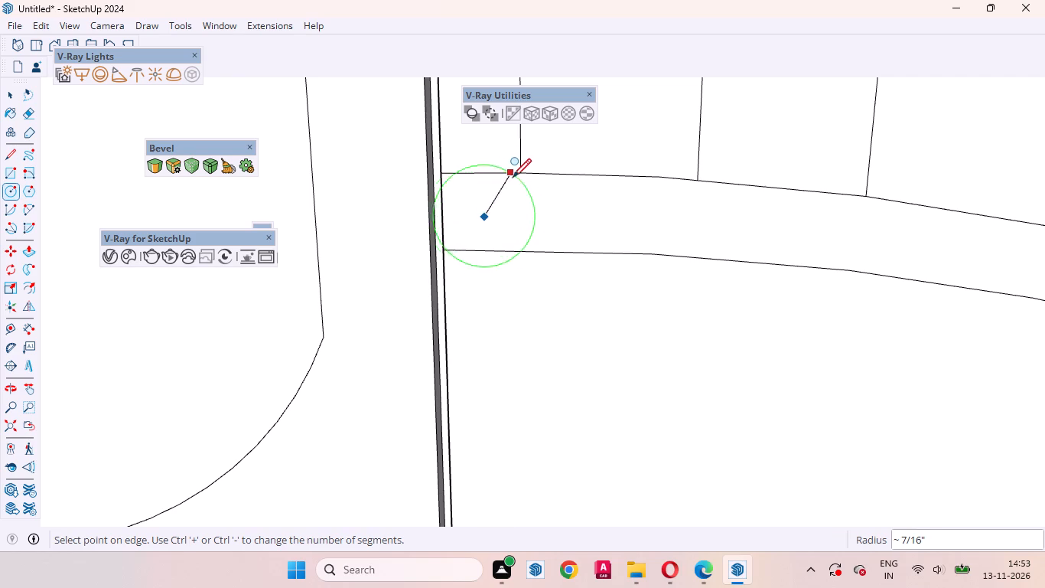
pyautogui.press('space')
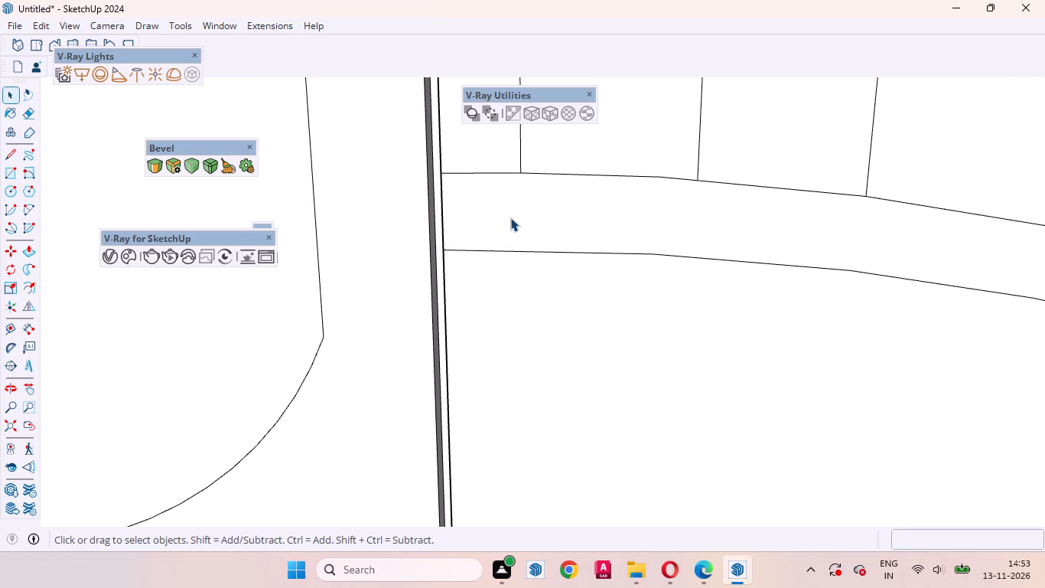
# Place a vertical guide through the foot of the first ray, about 3/4" from the semicircle panel's edge beside the lattice.
pyautogui.press('t')
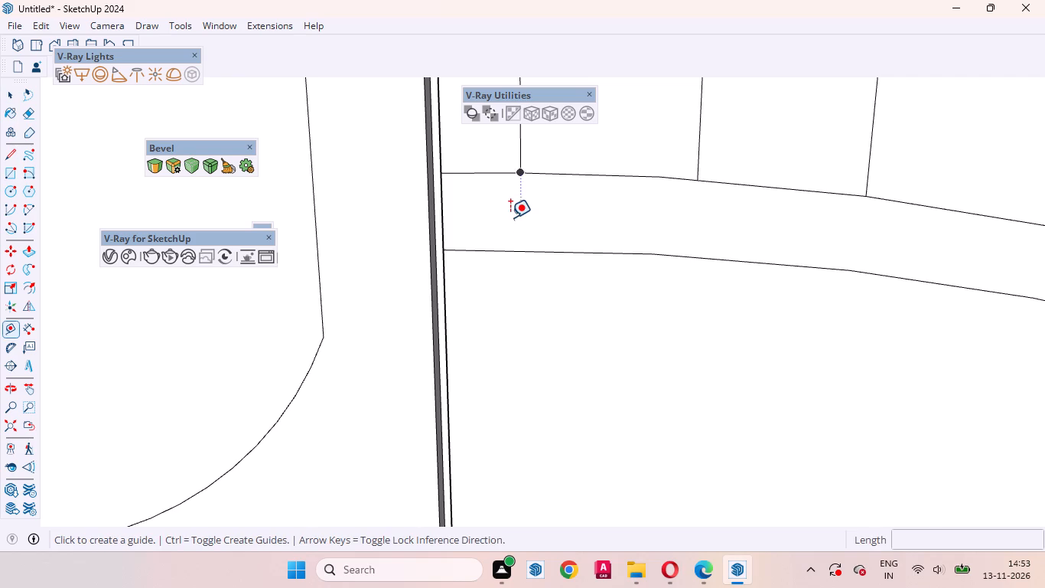
pyautogui.click(441, 209)
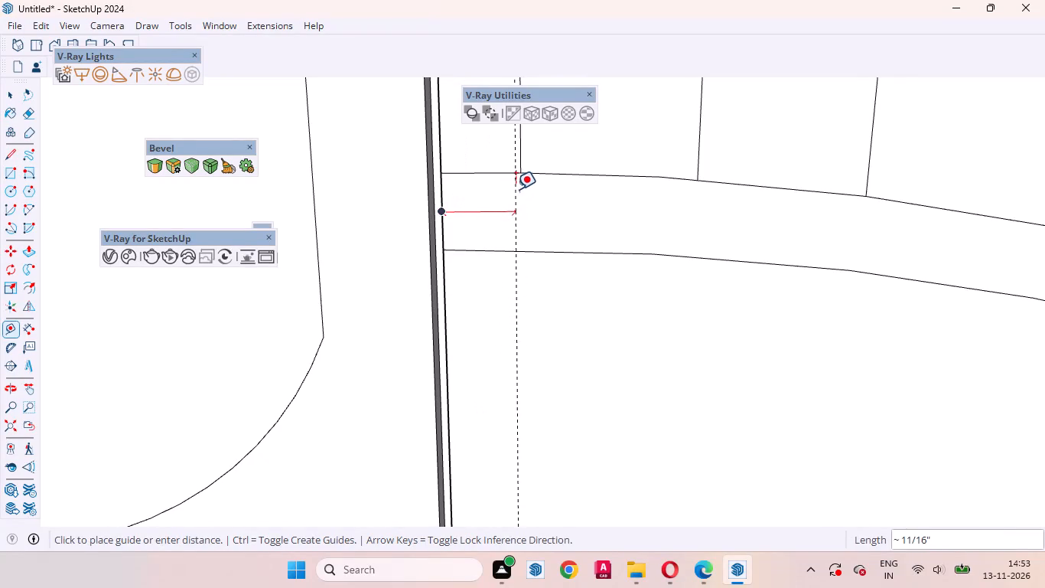
pyautogui.click(519, 174)
pyautogui.press('space')
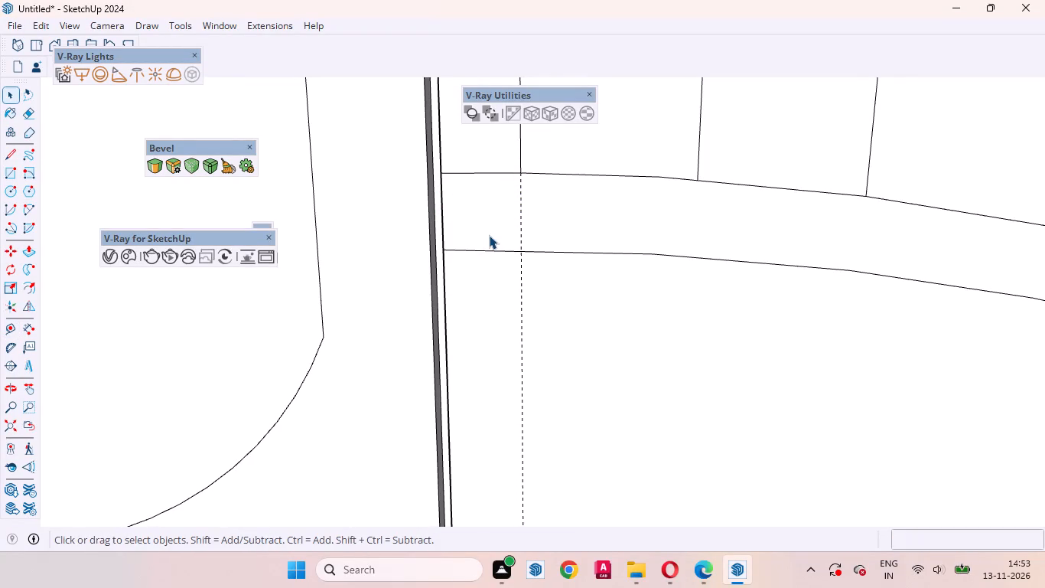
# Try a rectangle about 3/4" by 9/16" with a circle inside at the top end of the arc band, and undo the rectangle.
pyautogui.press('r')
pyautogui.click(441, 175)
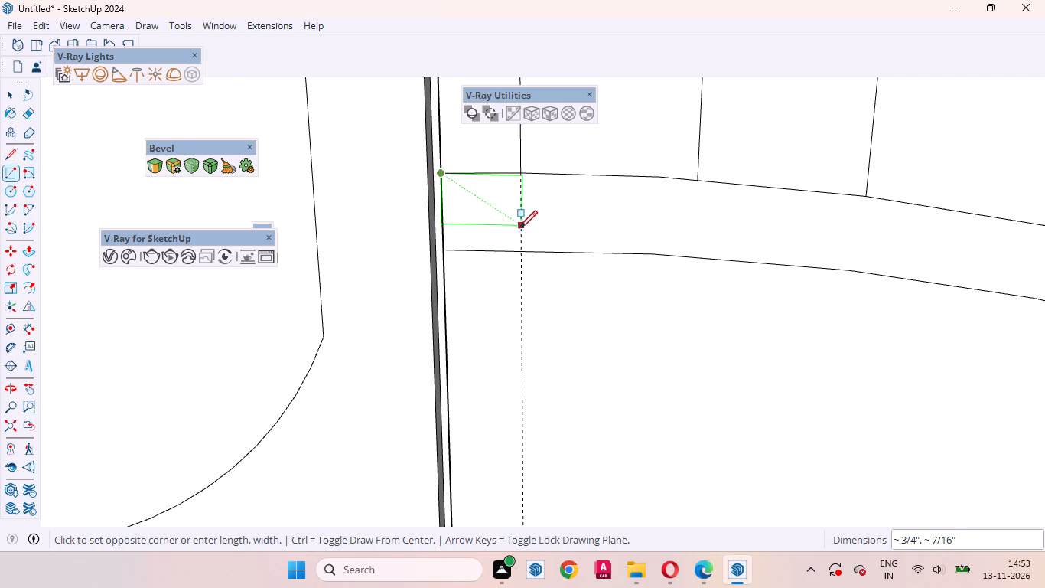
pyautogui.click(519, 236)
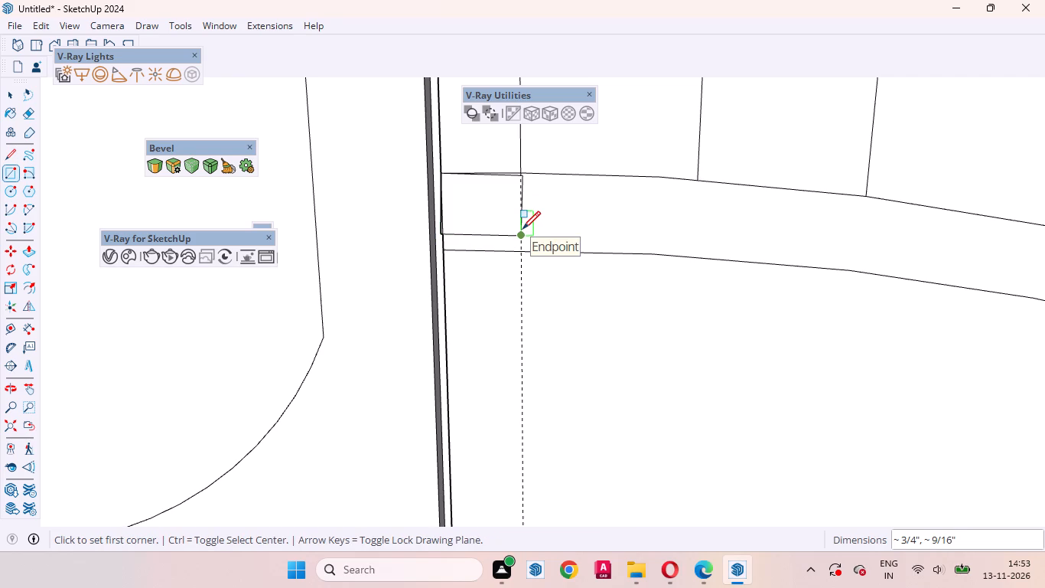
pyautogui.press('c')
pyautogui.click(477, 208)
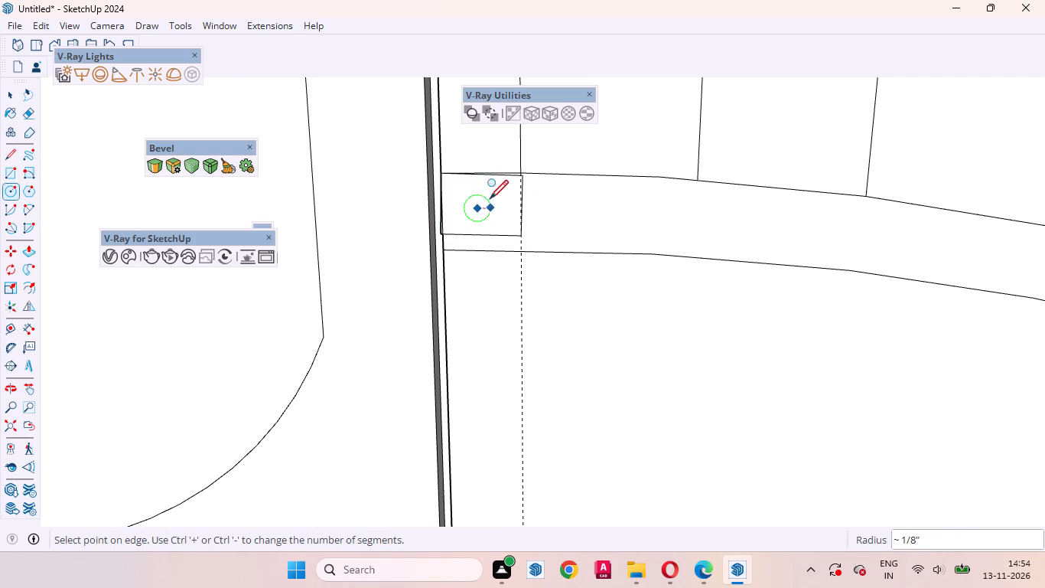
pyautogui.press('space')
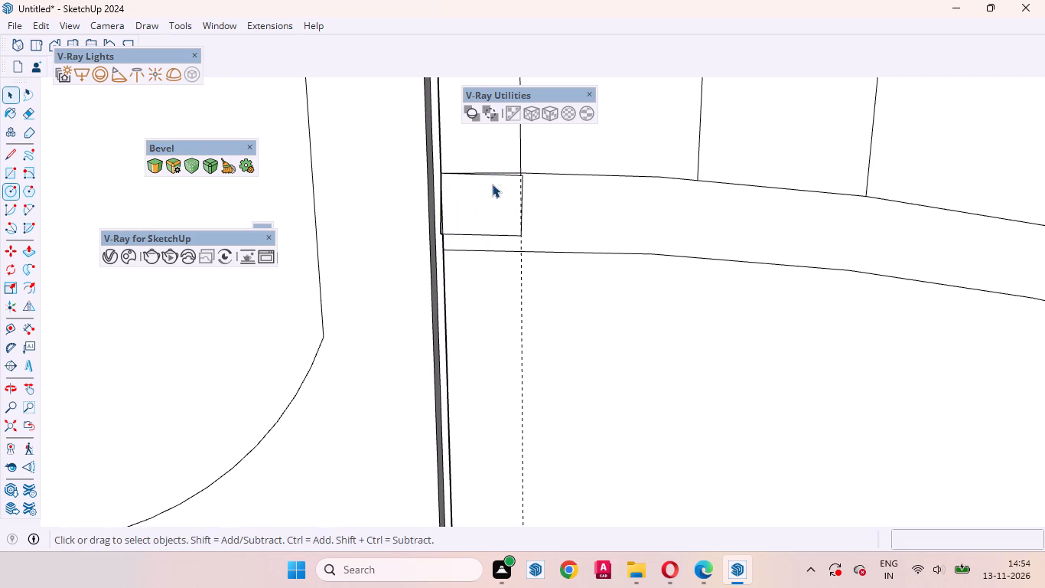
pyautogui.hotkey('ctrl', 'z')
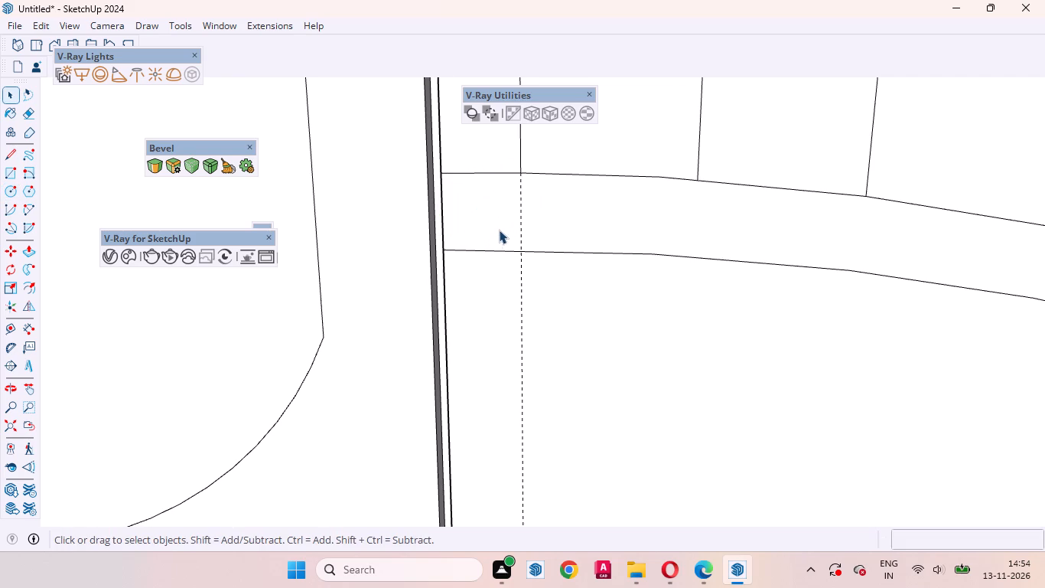
# Draw a triangle across the arc band at its top end, from the panel edge to the guide, with sides about 3/4" and 13/16".
pyautogui.scroll(-20, 494, 234)
pyautogui.scroll(-11, 494, 234)
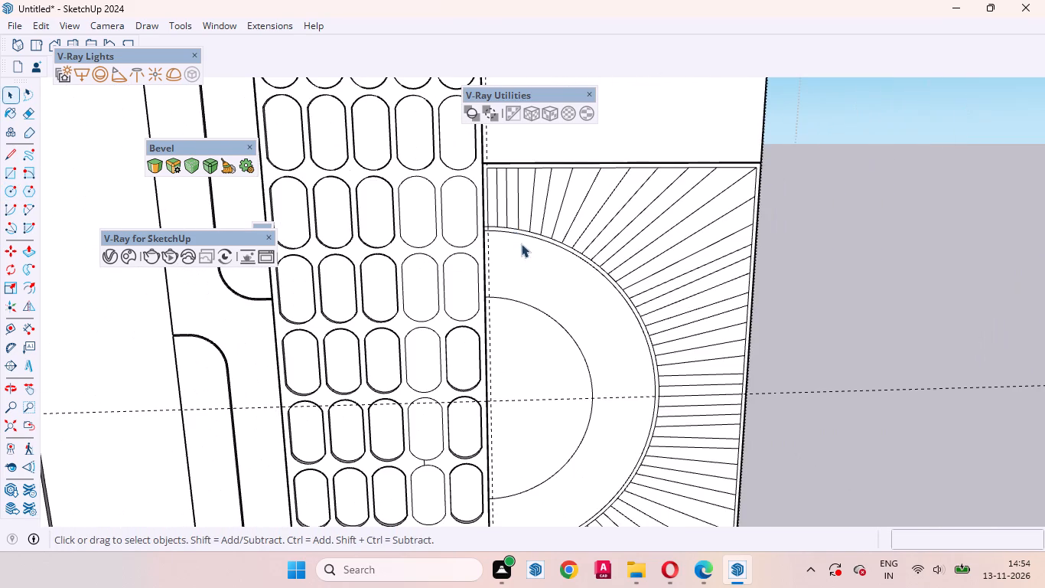
pyautogui.moveTo(514, 246); pyautogui.dragTo(510, 216, button='middle')
pyautogui.scroll(6, 480, 215)
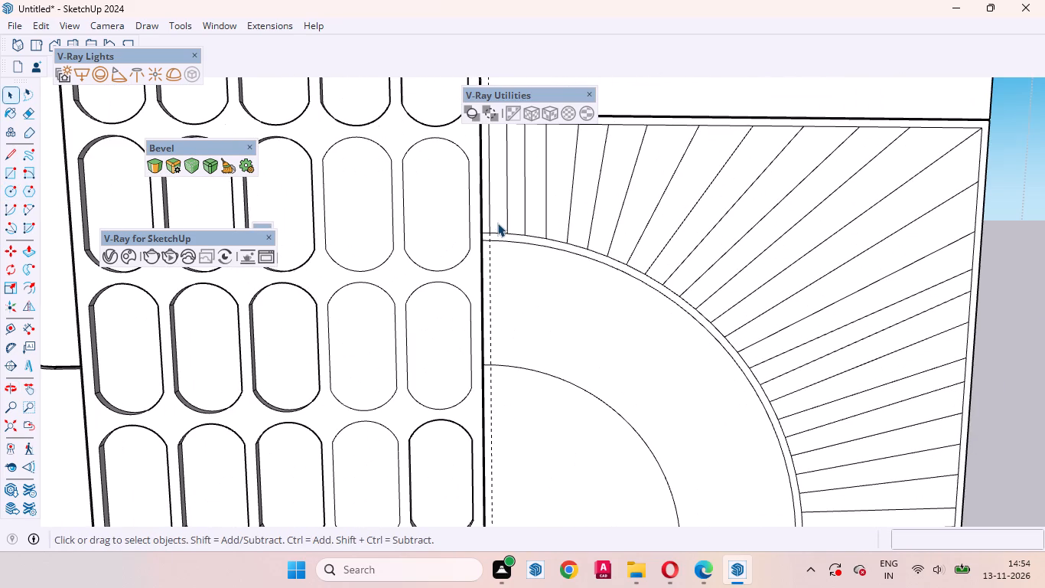
pyautogui.scroll(9, 583, 250)
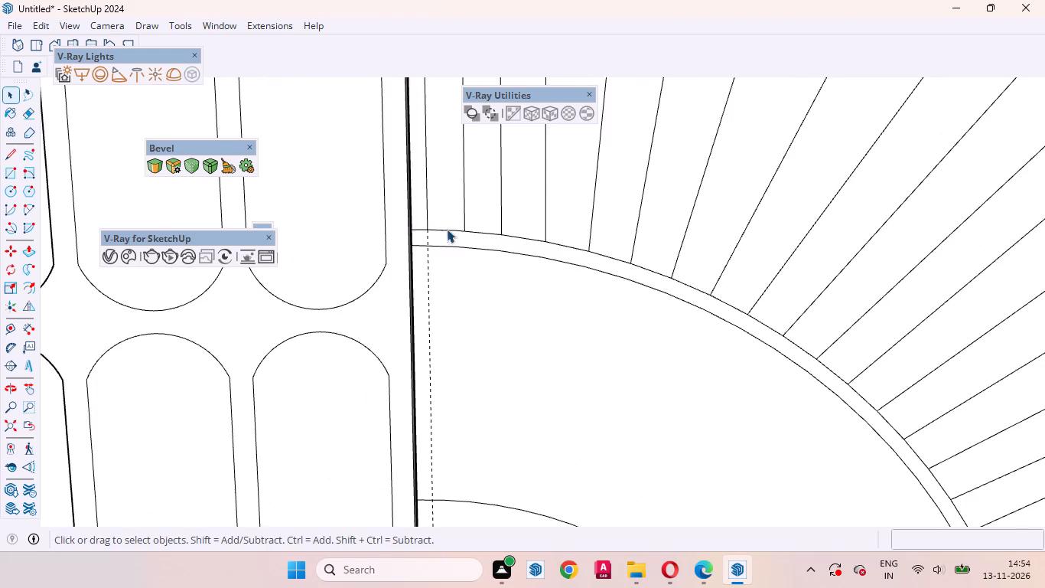
pyautogui.scroll(9, 447, 229)
pyautogui.press('a')
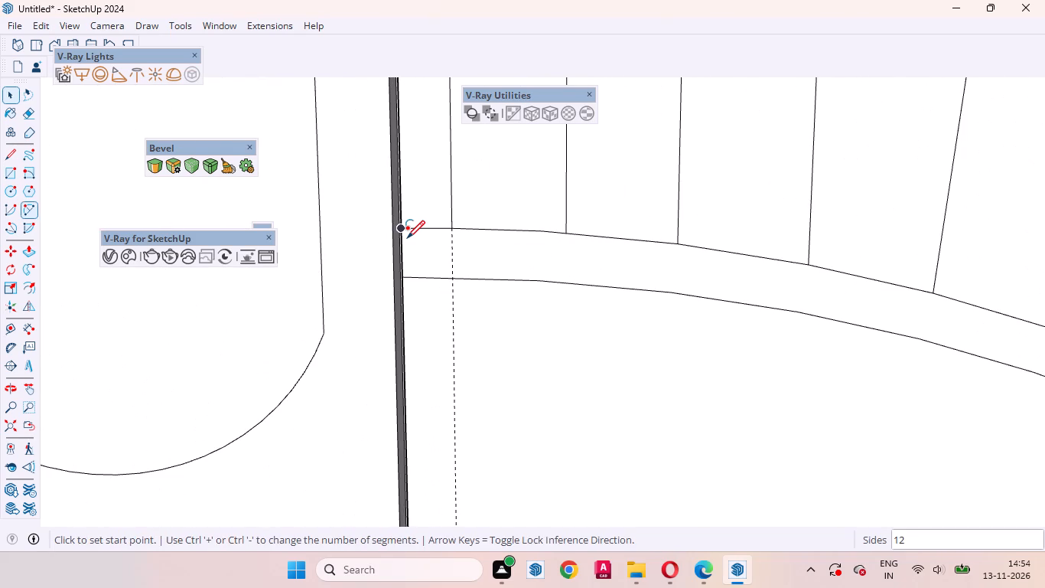
pyautogui.press('space')
pyautogui.write('l')
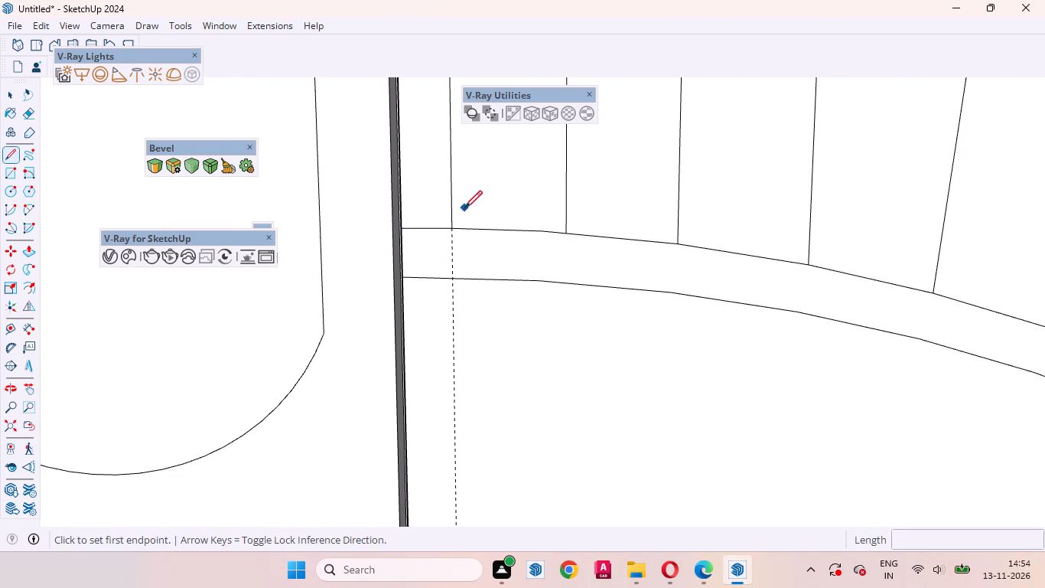
pyautogui.scroll(3, 454, 231)
pyautogui.click(386, 290)
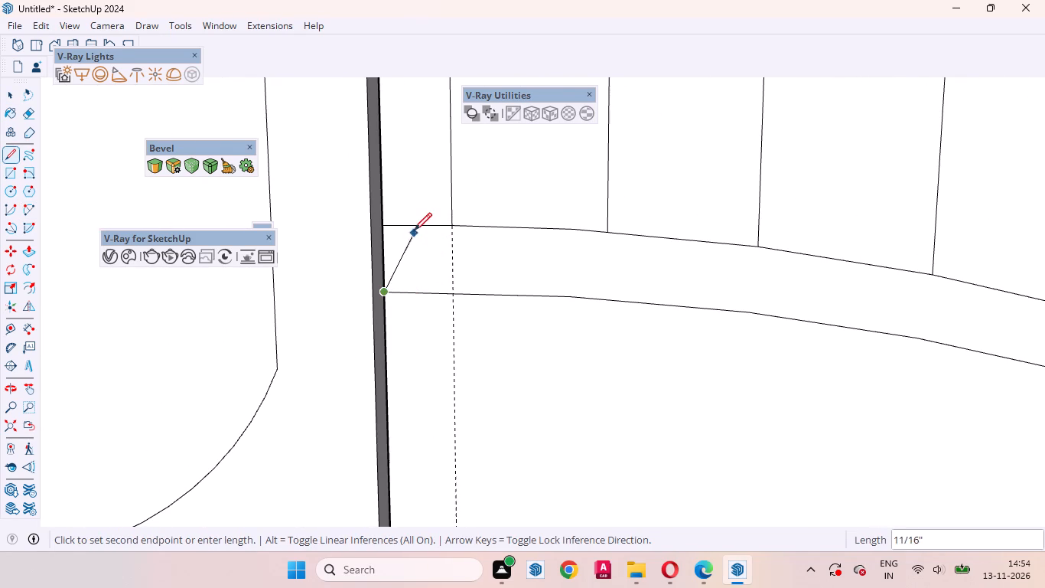
pyautogui.click(415, 225)
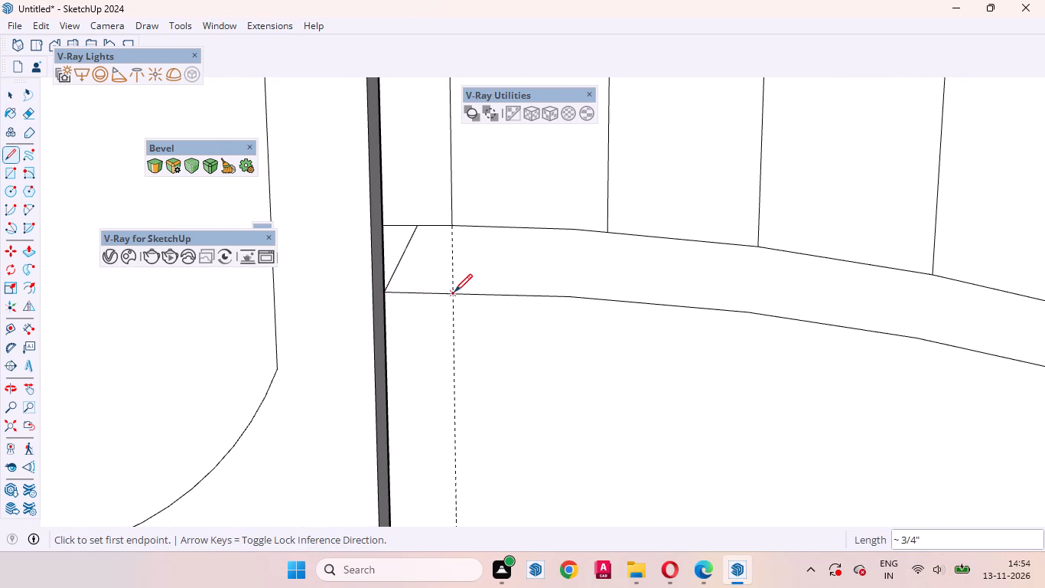
pyautogui.click(454, 292)
pyautogui.click(419, 226)
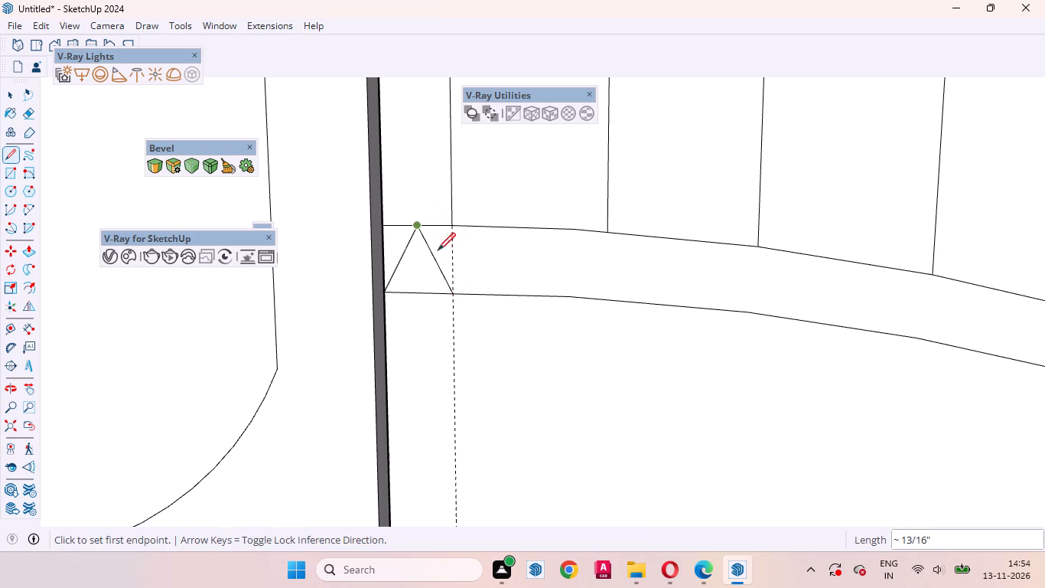
# Continue the zigzag along the arc band past the guide with two more triangles, sides about 15/16" and 13/16".
pyautogui.click(454, 293)
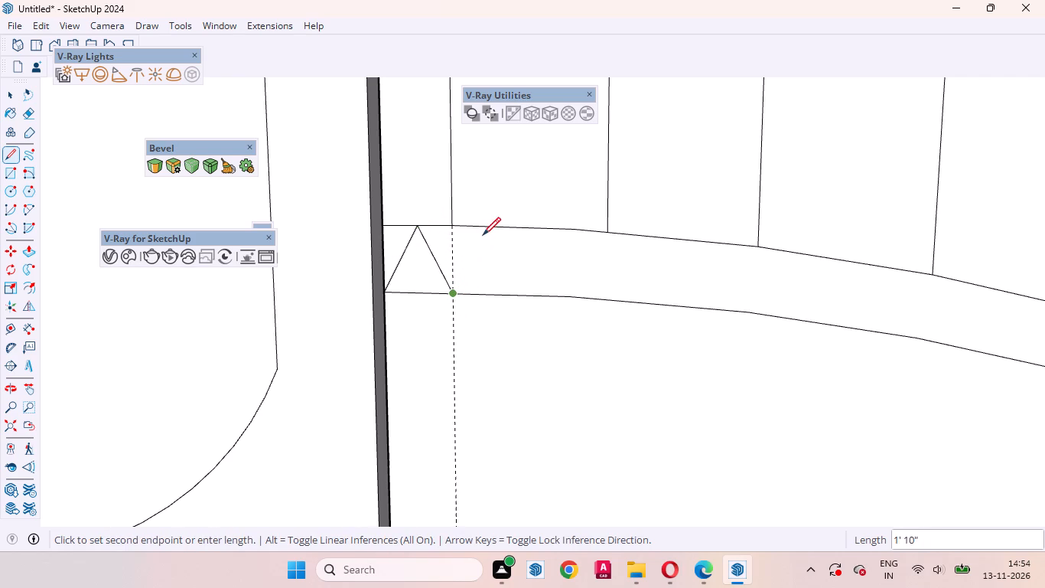
pyautogui.click(517, 228)
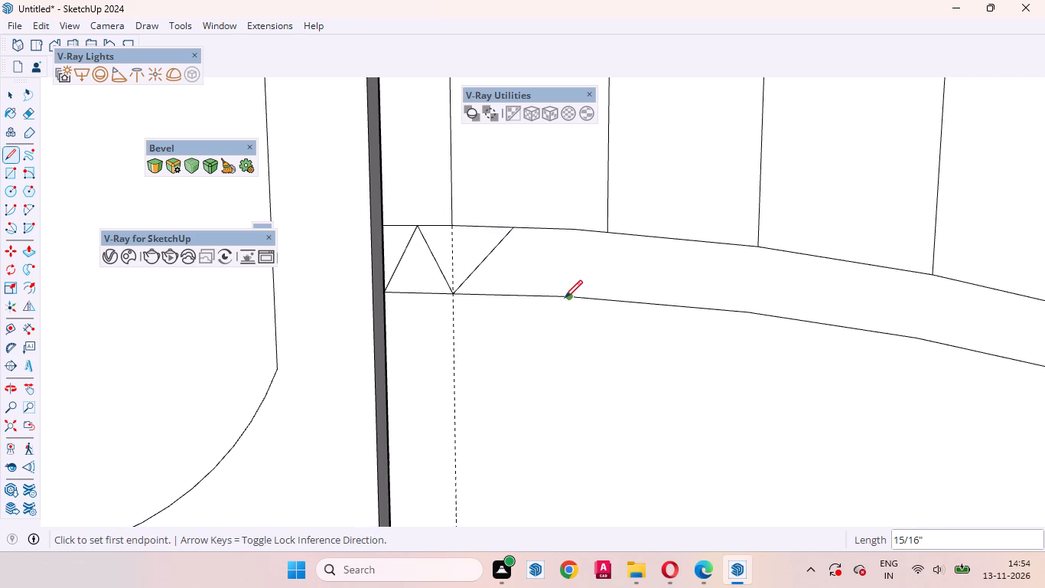
pyautogui.click(565, 298)
pyautogui.click(514, 228)
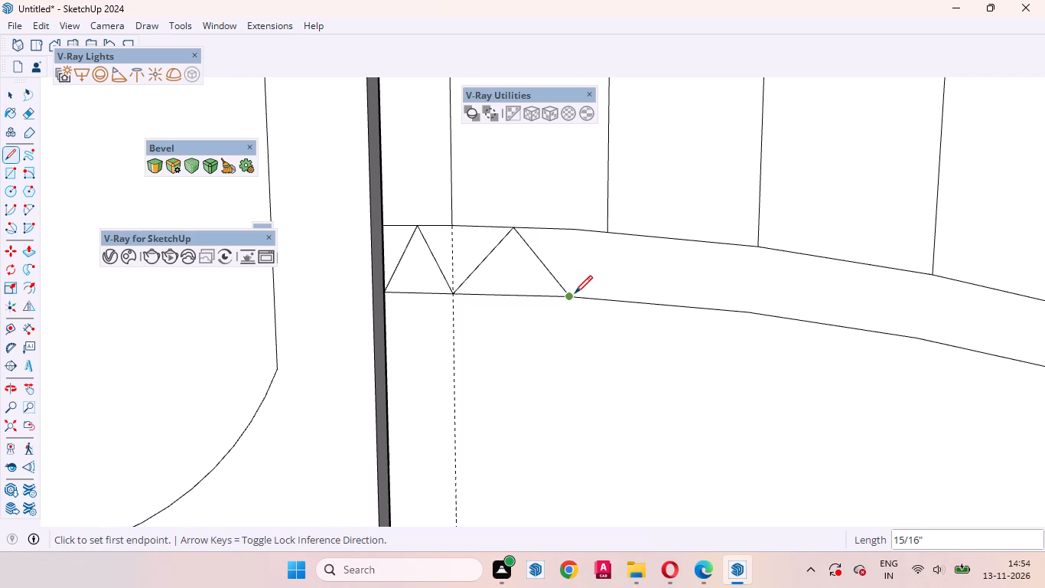
pyautogui.click(574, 295)
pyautogui.click(607, 234)
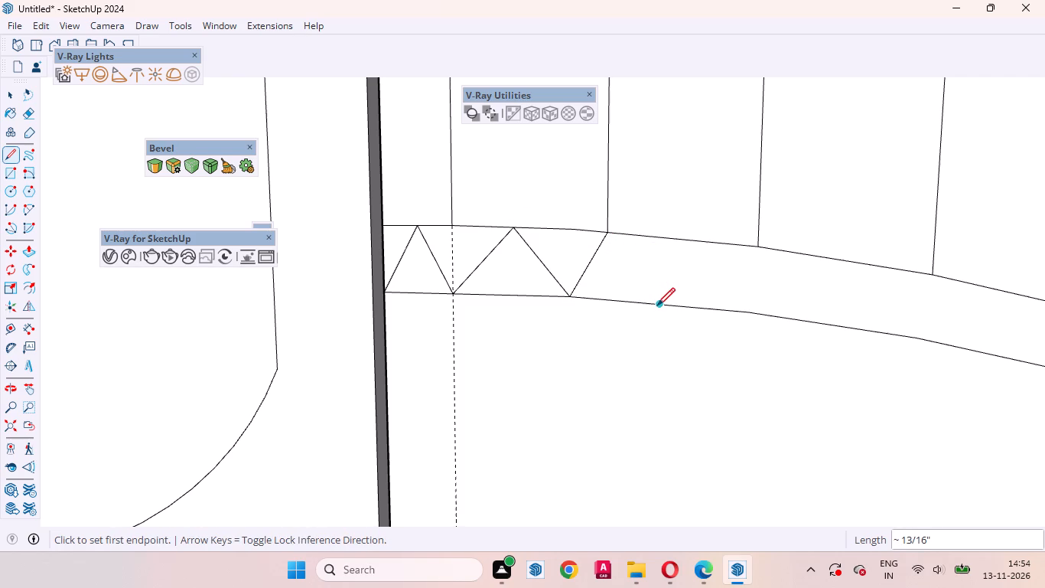
pyautogui.click(658, 305)
pyautogui.click(612, 235)
# Add three more zigzag triangles across the arc band from the last tooth to just past the fourth ray, sides about 13/16" to 15/16".
pyautogui.scroll(-20, 622, 388)
pyautogui.scroll(-5, 622, 388)
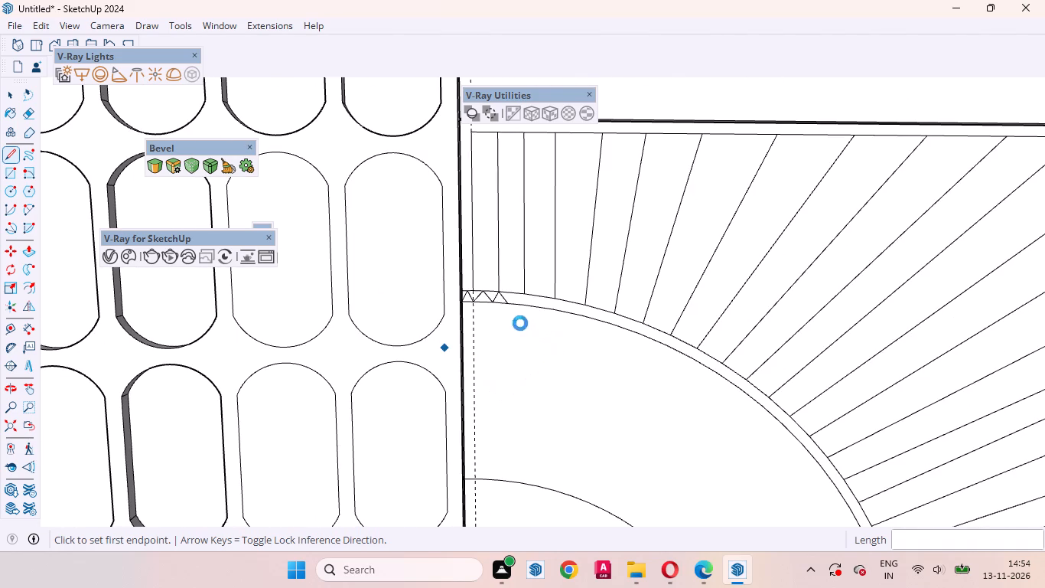
pyautogui.scroll(6, 525, 302)
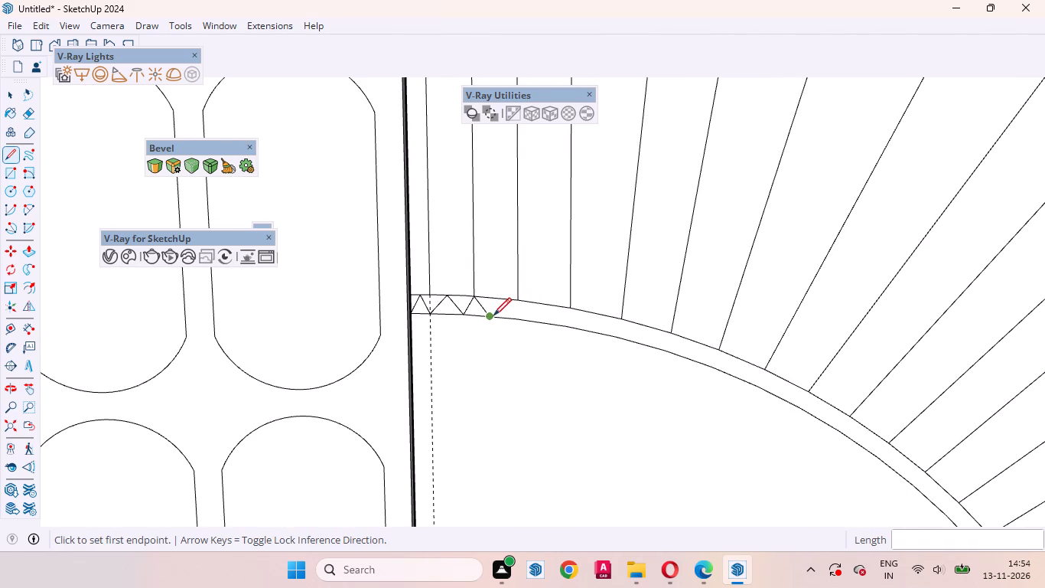
pyautogui.click(493, 315)
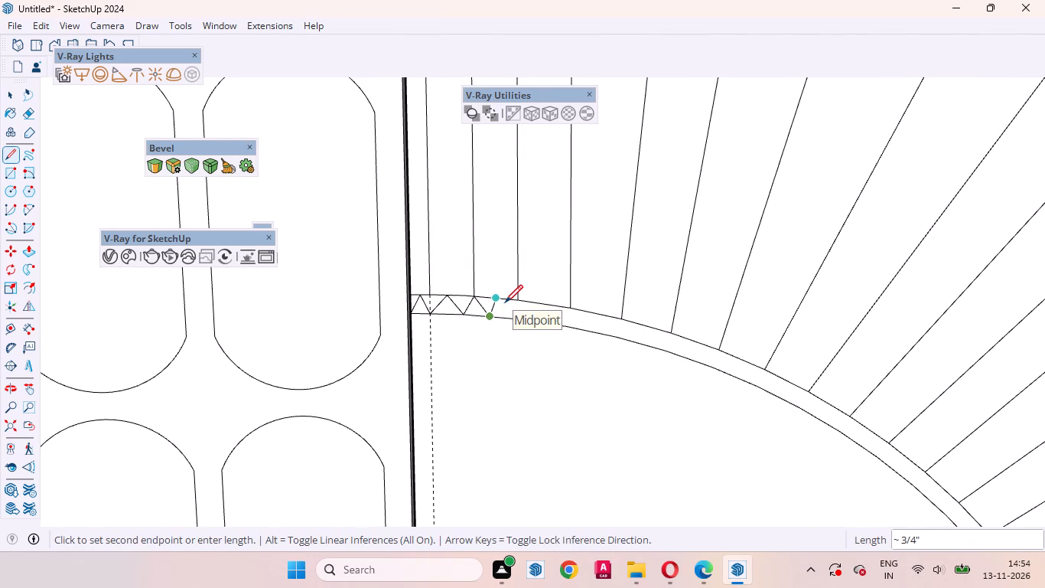
pyautogui.scroll(6, 506, 302)
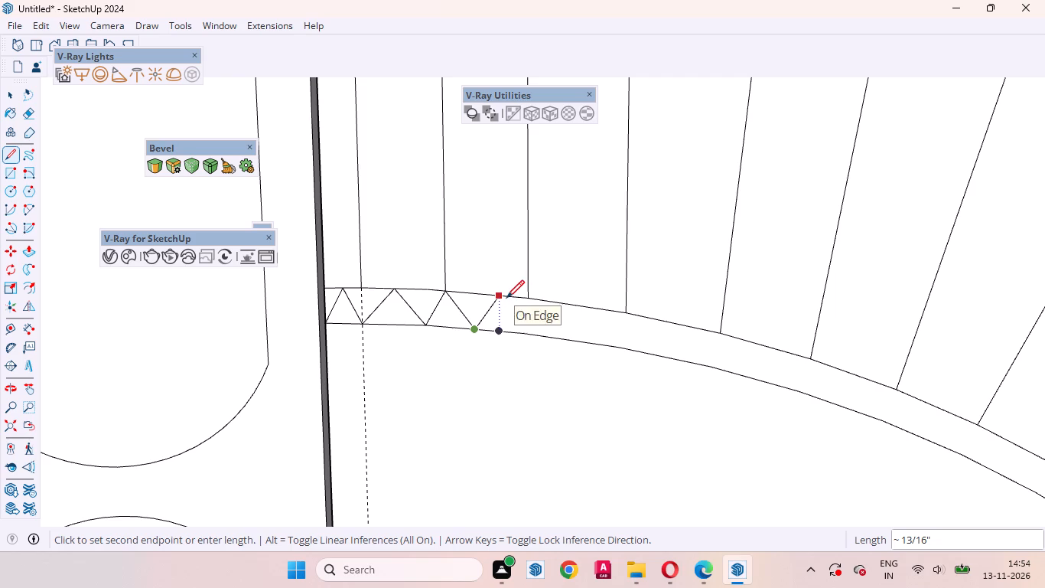
pyautogui.click(506, 298)
pyautogui.click(526, 335)
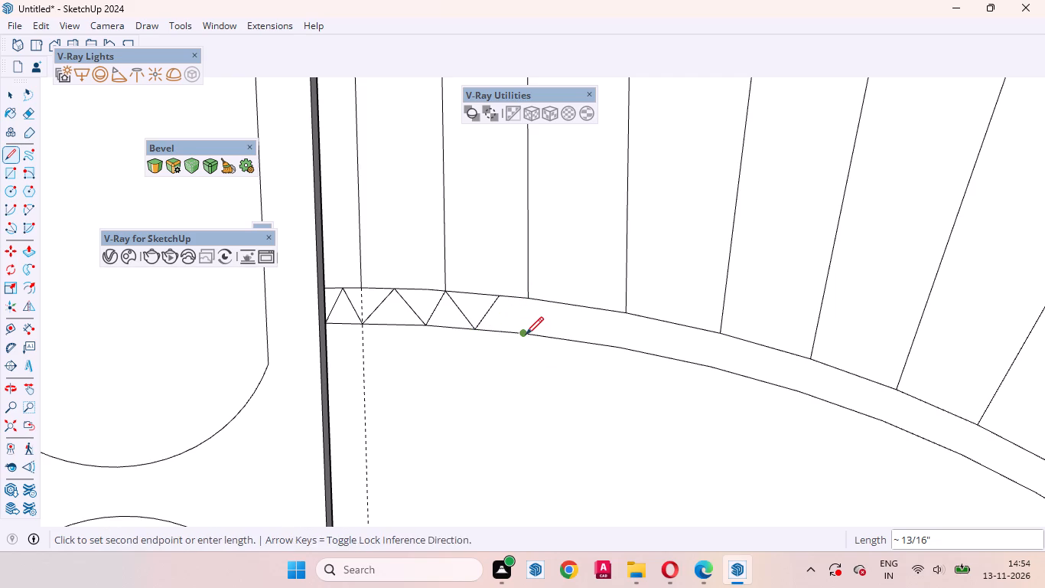
pyautogui.click(502, 296)
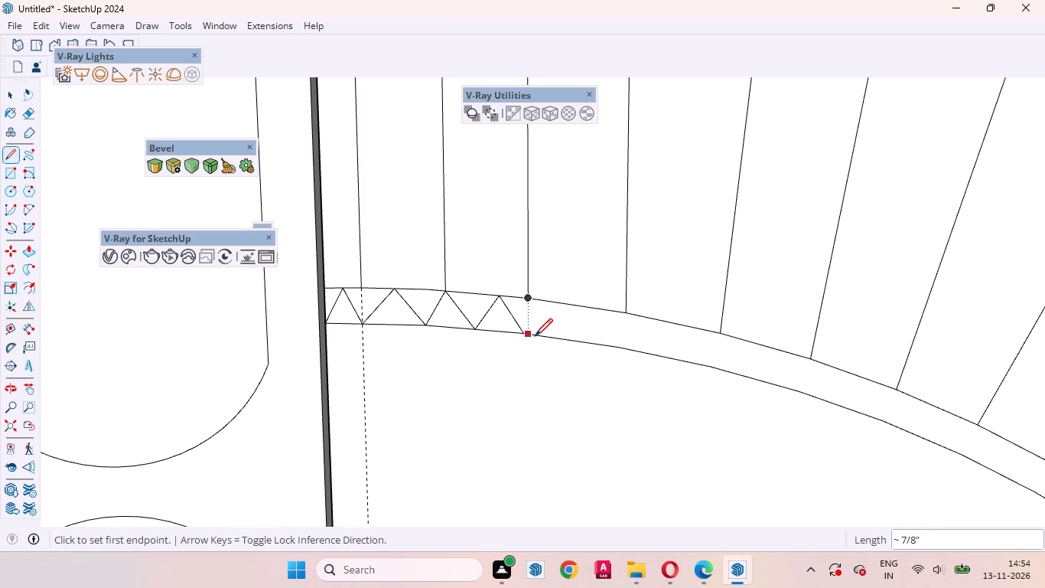
pyautogui.click(526, 333)
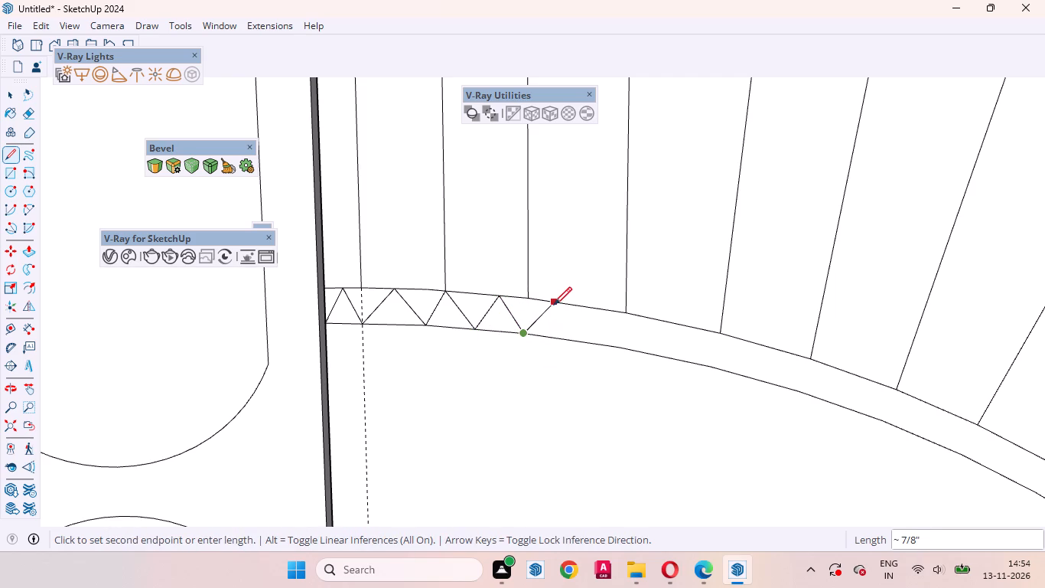
pyautogui.click(554, 304)
pyautogui.click(573, 338)
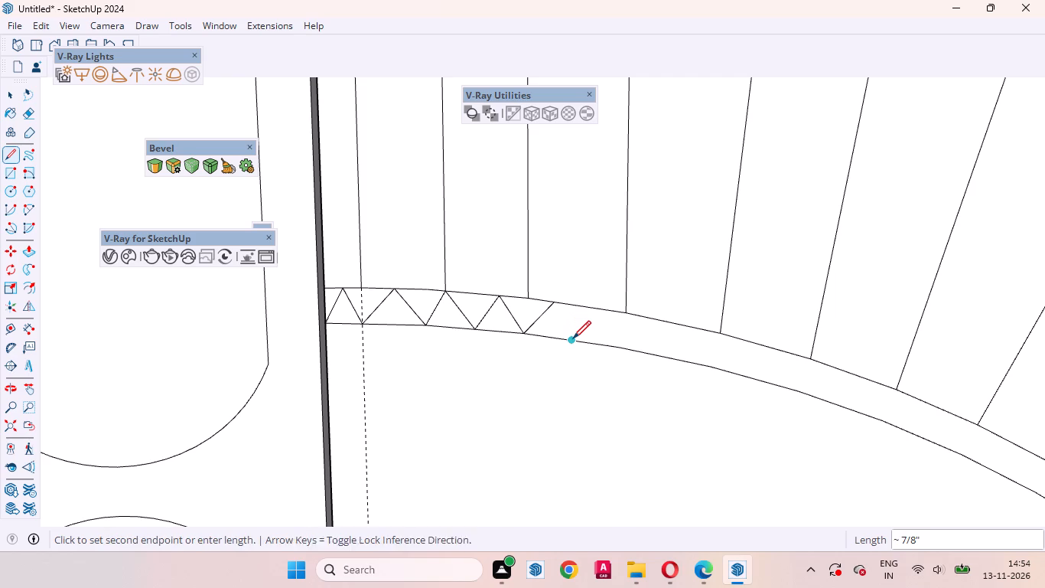
pyautogui.click(556, 305)
pyautogui.click(575, 340)
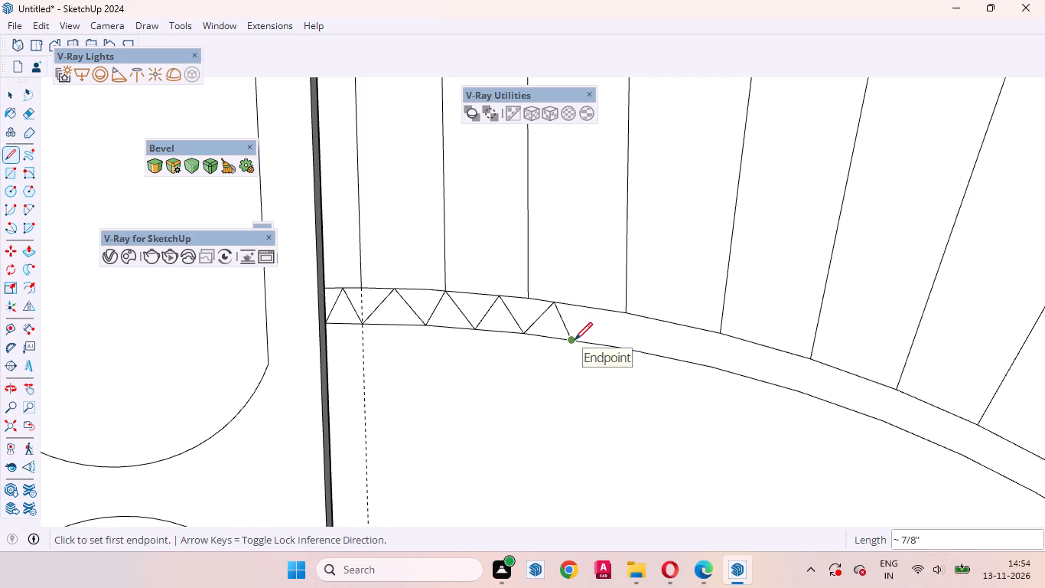
pyautogui.click(609, 312)
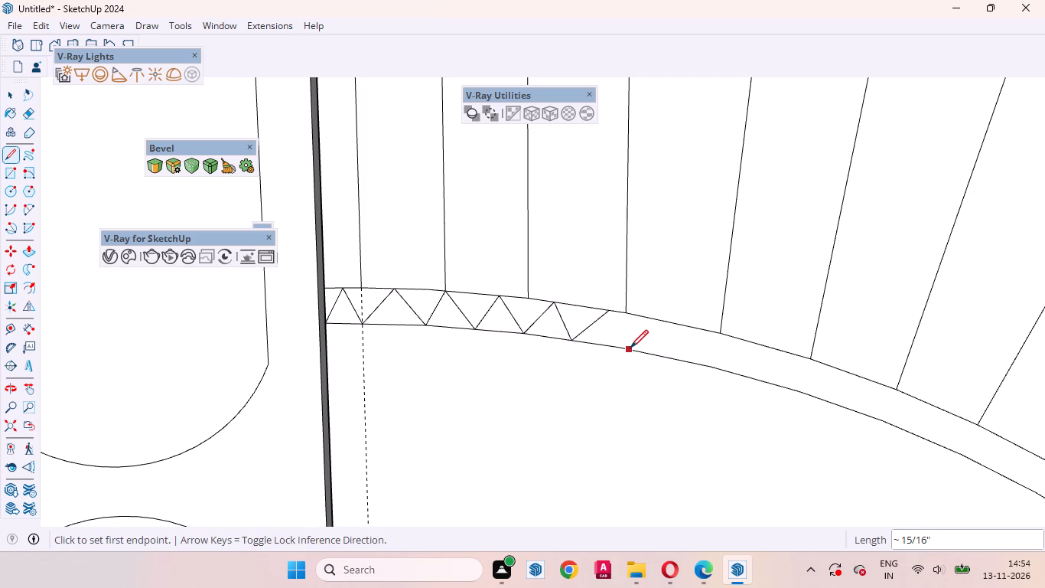
pyautogui.click(630, 348)
pyautogui.click(610, 312)
# Extend the arc band zigzag with two wider triangles from the last tooth's foot, sides about 1 1/16" and 1 1/8".
pyautogui.scroll(-3, 529, 332)
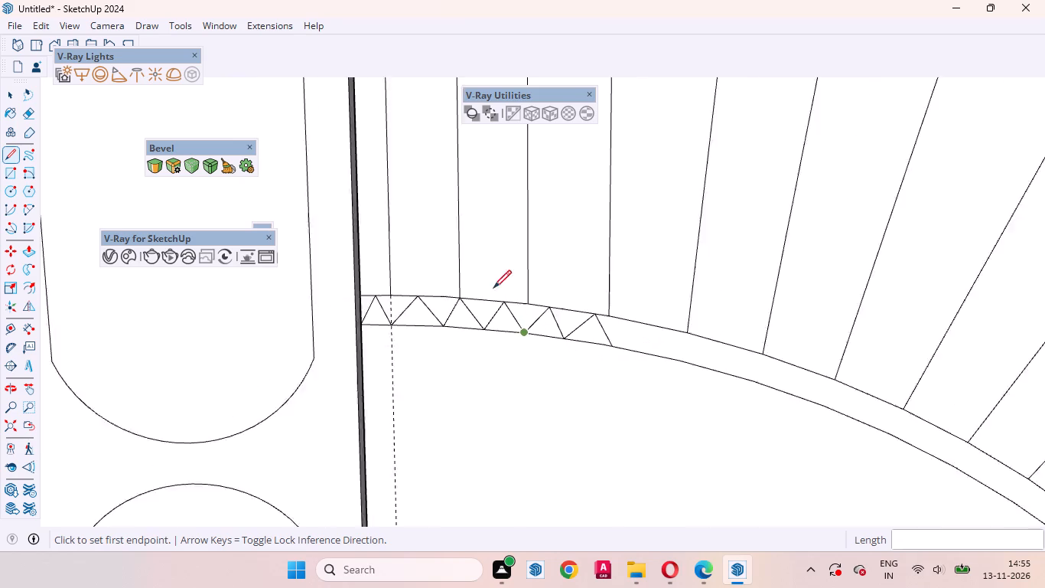
pyautogui.scroll(-8, 493, 288)
pyautogui.scroll(-18, 479, 288)
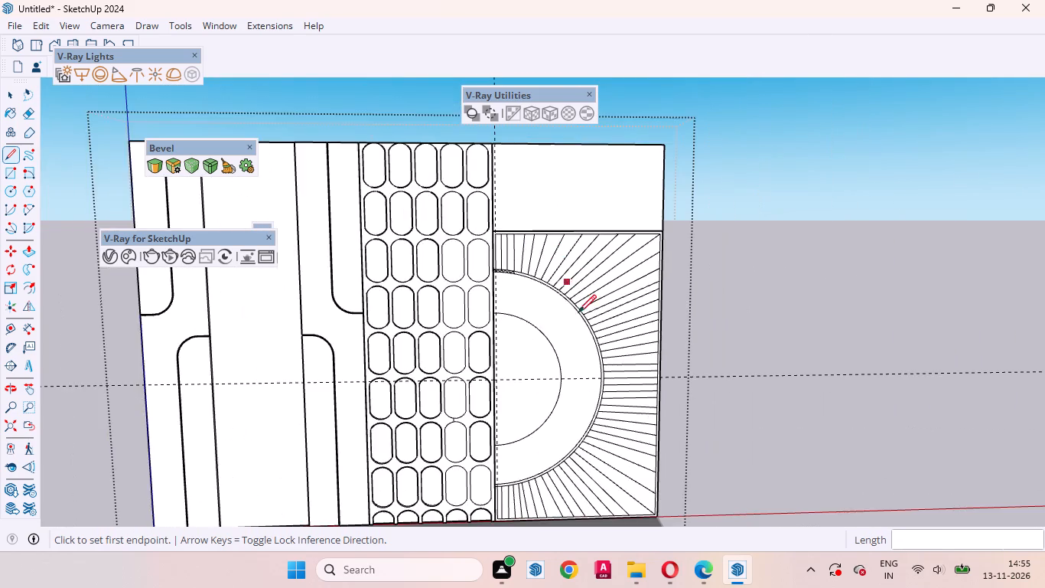
pyautogui.scroll(4, 626, 358)
pyautogui.scroll(5, 437, 247)
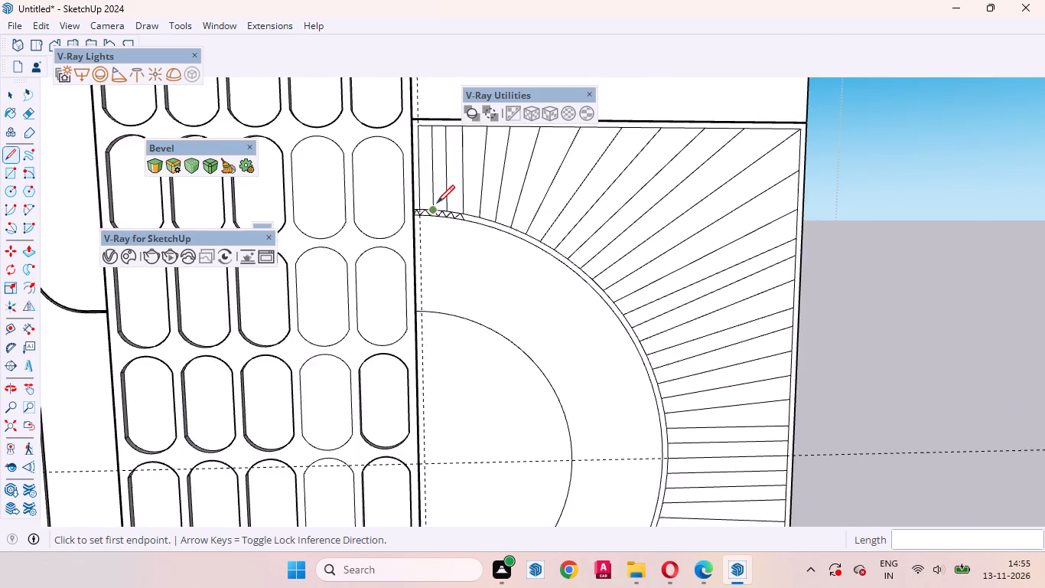
pyautogui.scroll(19, 437, 203)
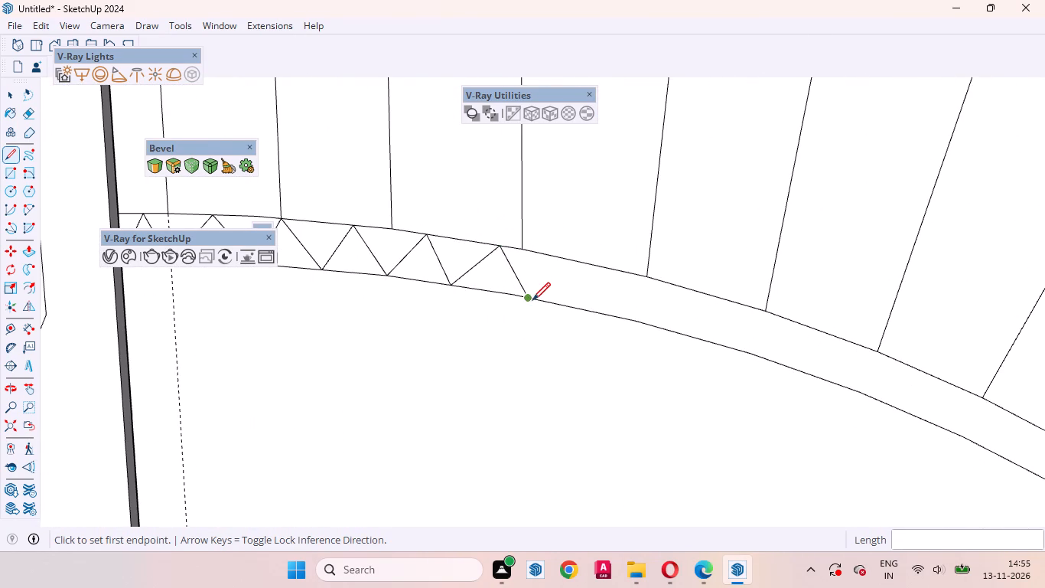
pyautogui.click(532, 300)
pyautogui.click(588, 266)
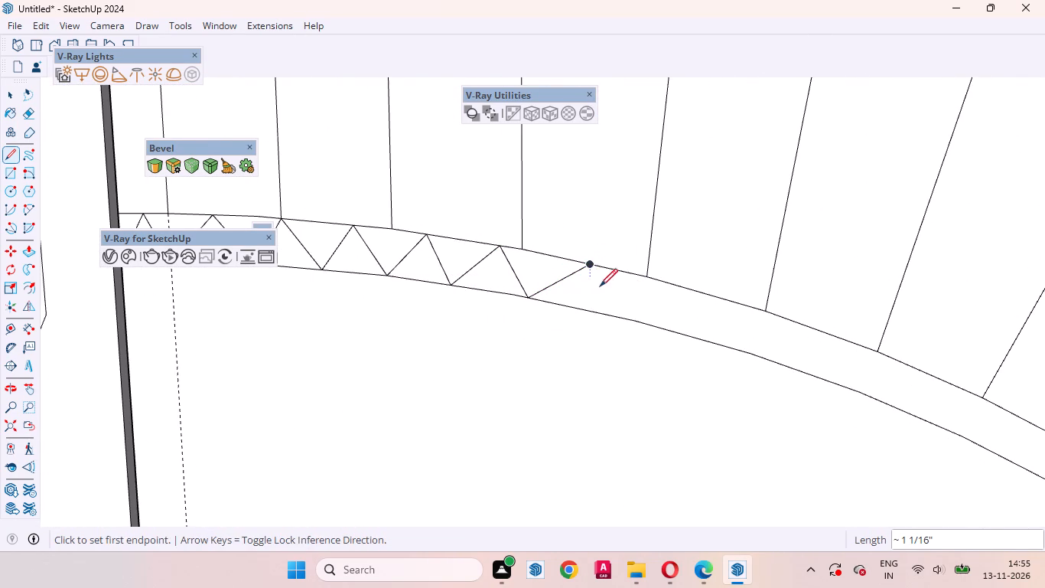
pyautogui.click(636, 324)
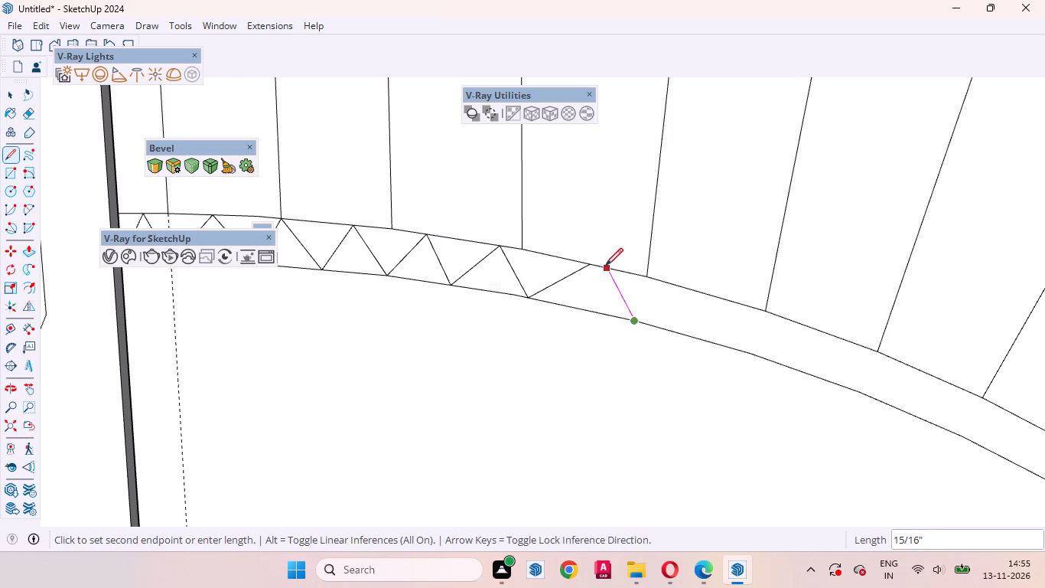
pyautogui.click(595, 263)
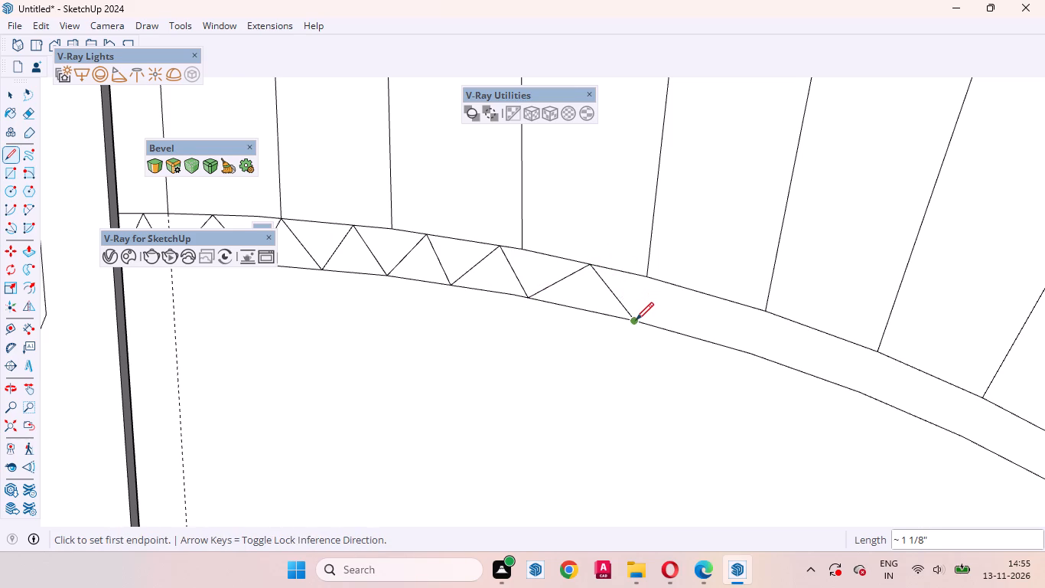
pyautogui.click(636, 320)
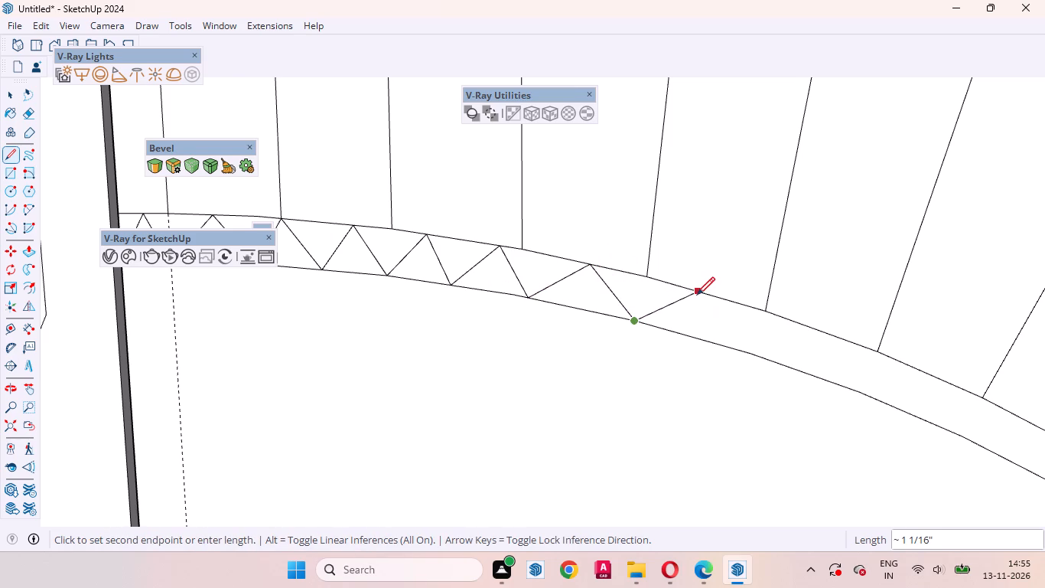
pyautogui.click(697, 295)
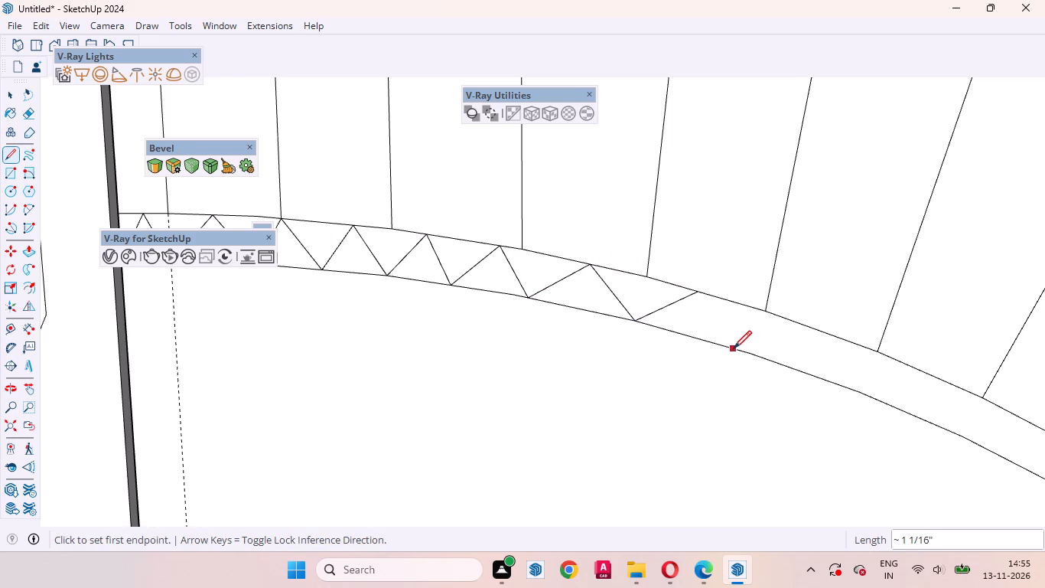
pyautogui.click(734, 348)
pyautogui.click(704, 294)
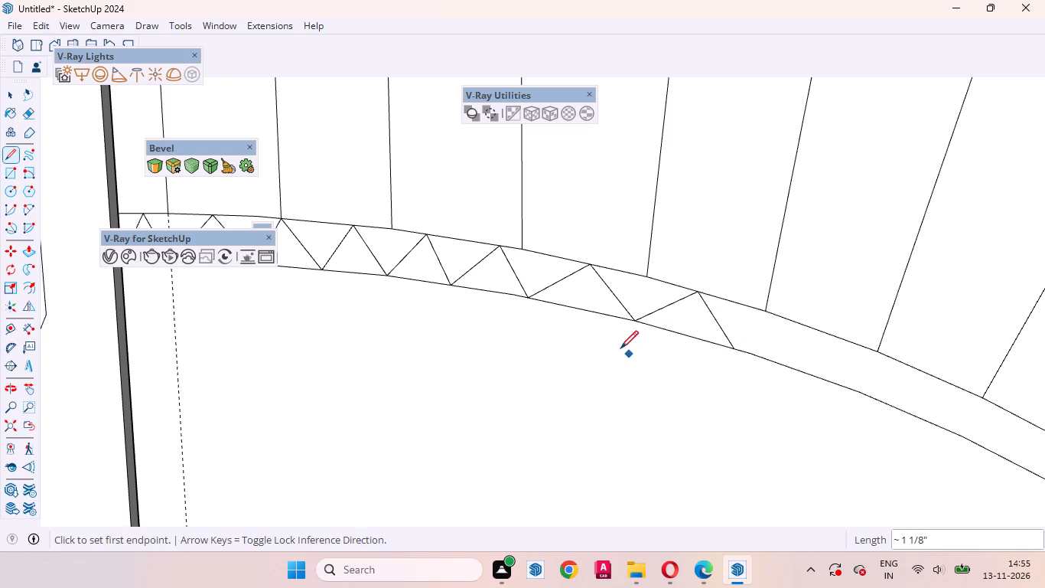
# Draw three more zigzag triangles down the arc band from the last tooth's foot, sides about 1 3/16" to 1 7/16".
pyautogui.scroll(-20, 620, 345)
pyautogui.scroll(-11, 620, 345)
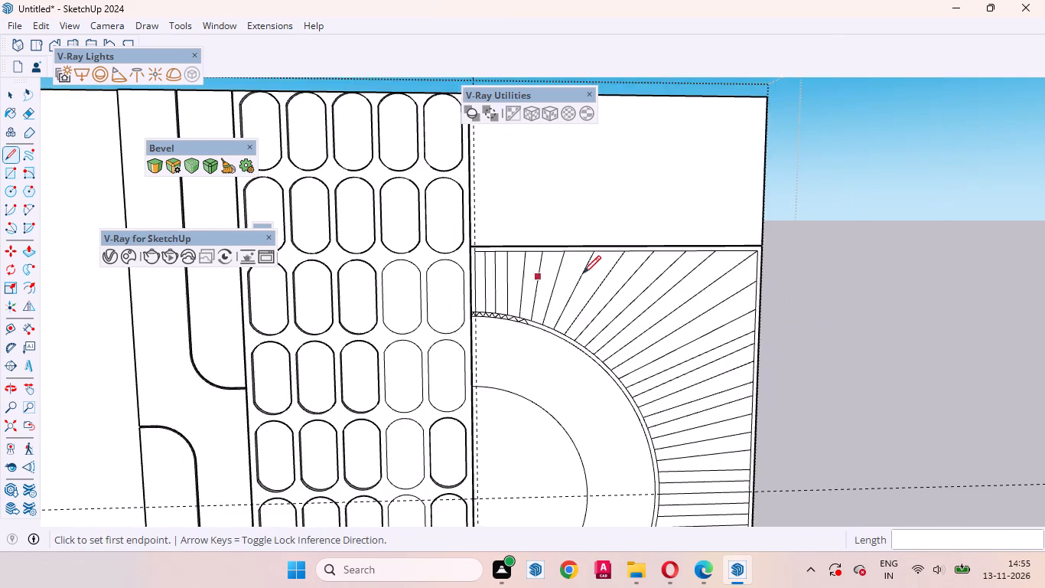
pyautogui.scroll(-3, 590, 273)
pyautogui.scroll(12, 532, 383)
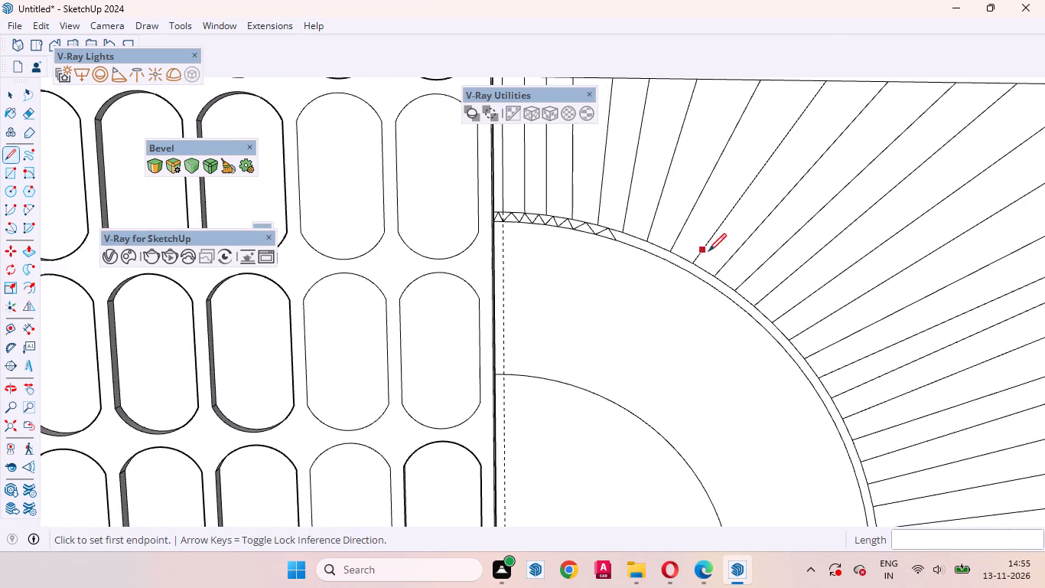
pyautogui.scroll(10, 708, 251)
pyautogui.click(498, 216)
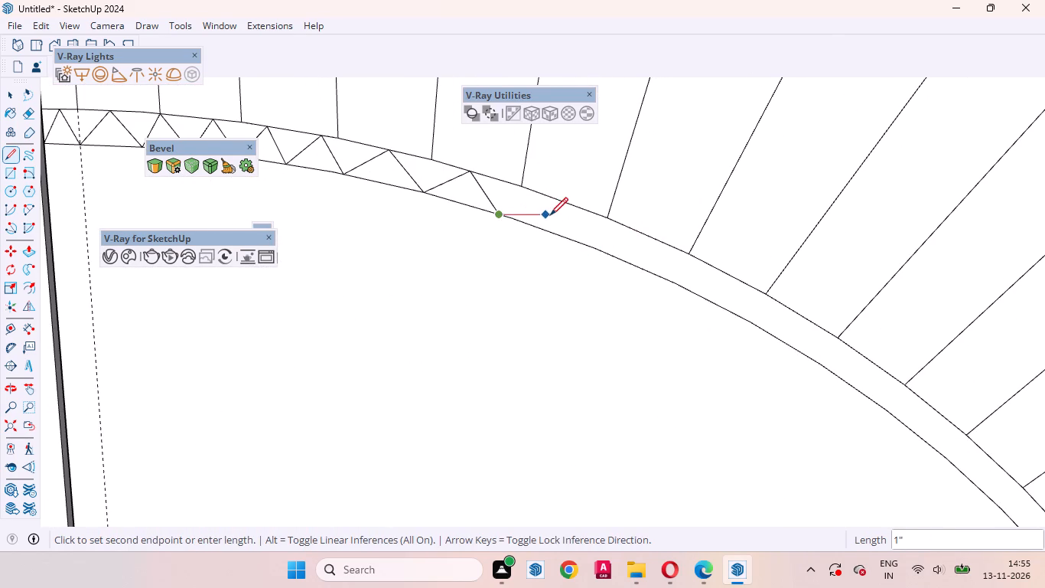
pyautogui.click(565, 204)
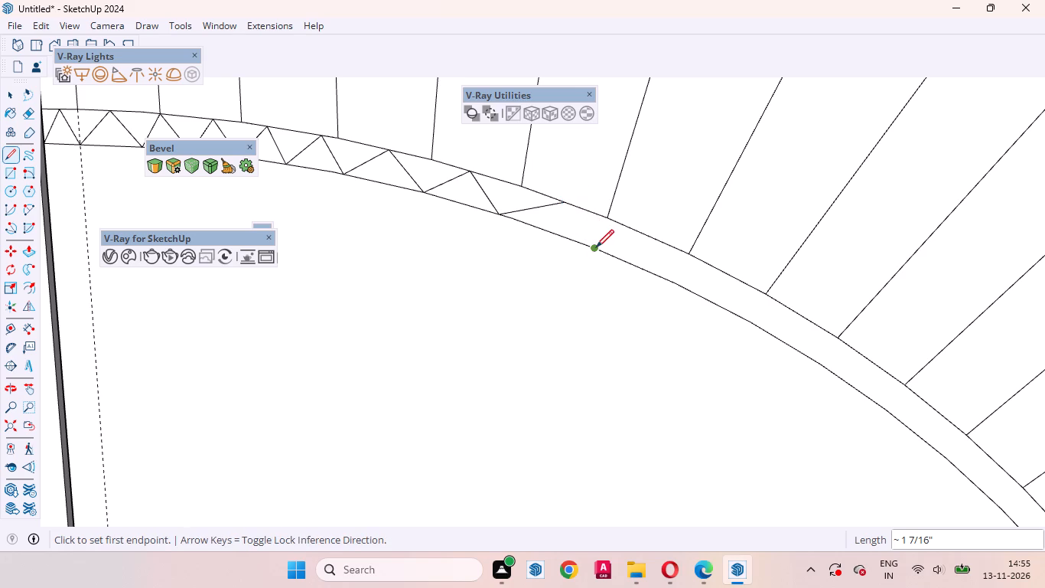
pyautogui.click(596, 247)
pyautogui.click(569, 205)
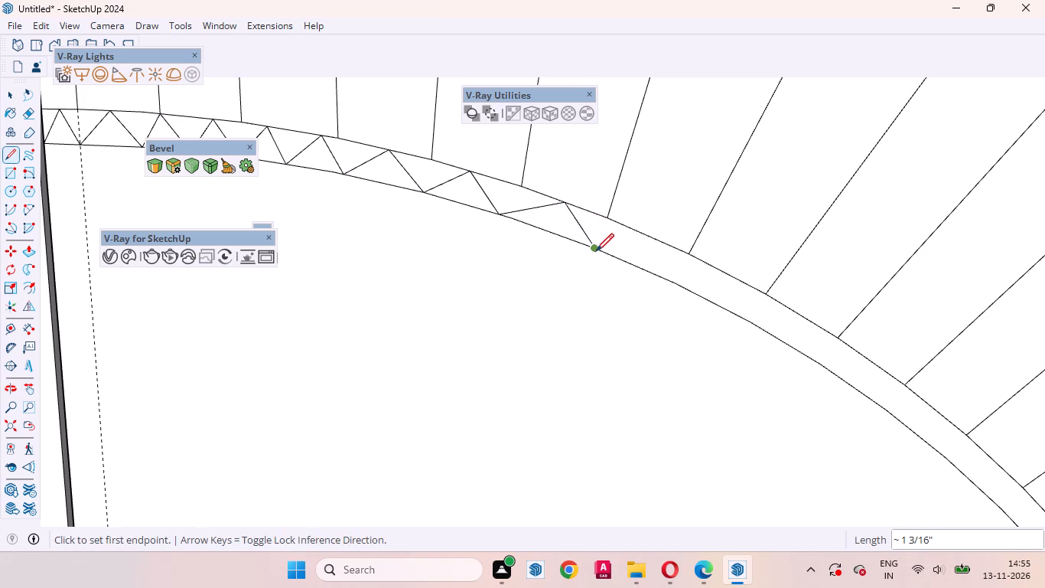
pyautogui.click(595, 250)
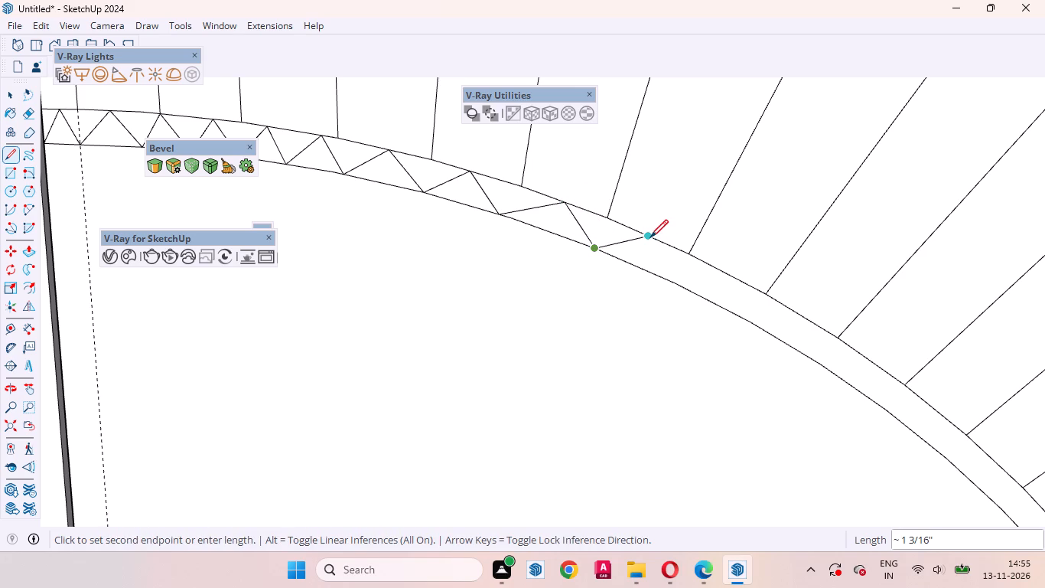
pyautogui.click(650, 237)
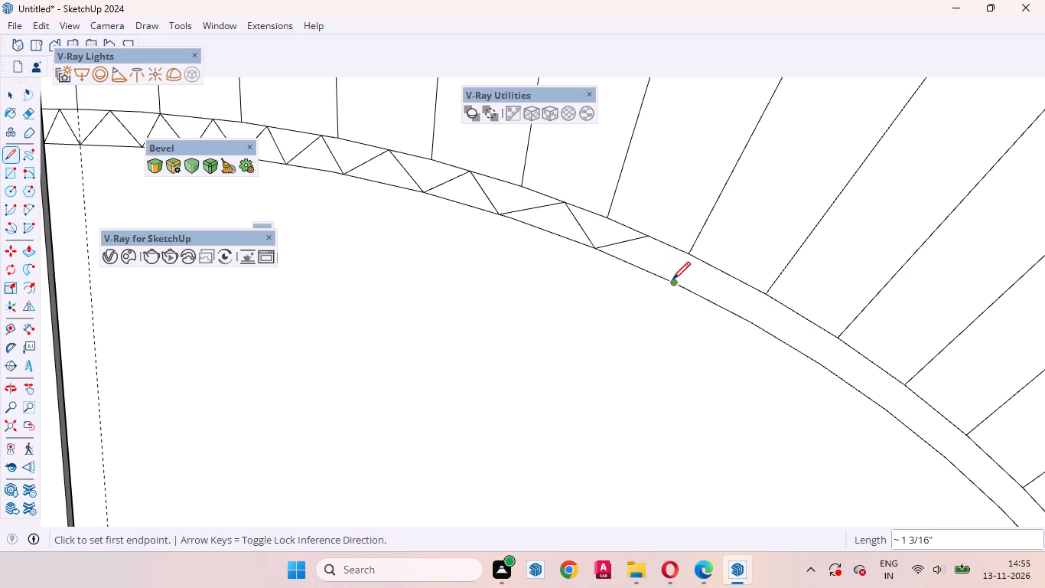
pyautogui.click(675, 281)
pyautogui.click(651, 237)
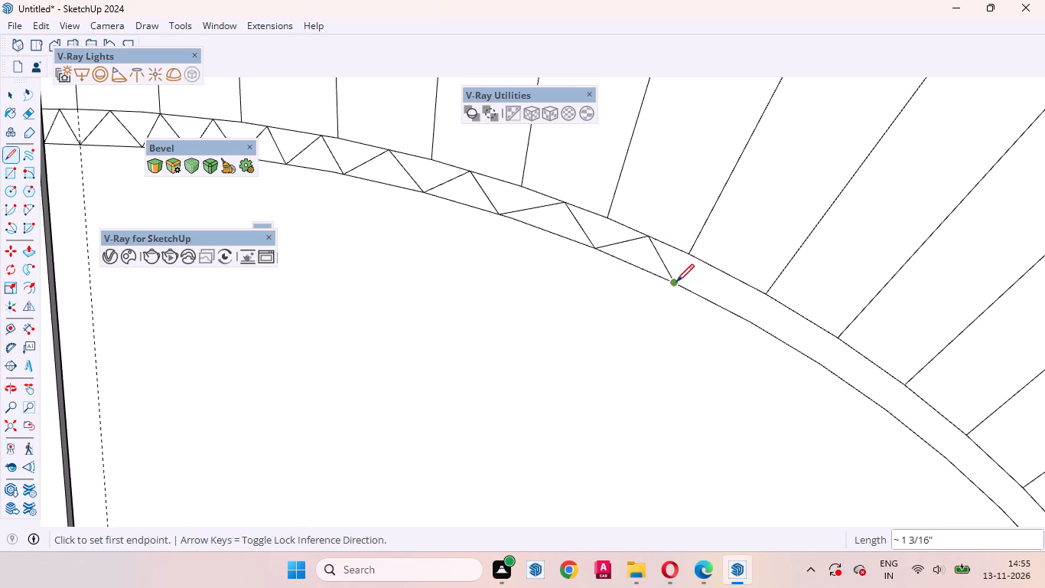
pyautogui.click(676, 282)
pyautogui.click(730, 277)
pyautogui.click(754, 322)
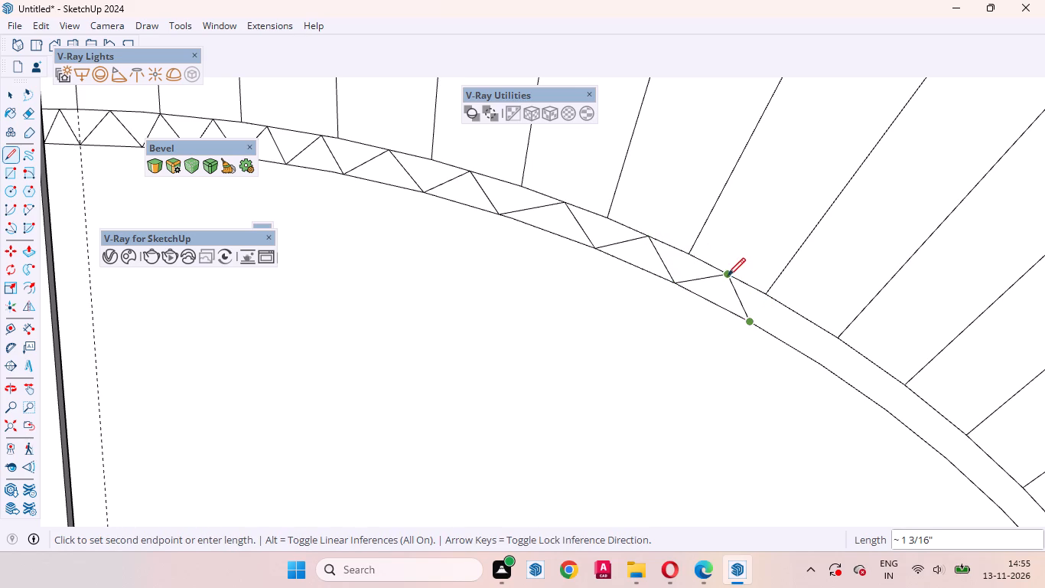
pyautogui.click(728, 276)
pyautogui.scroll(-8, 651, 314)
pyautogui.scroll(-9, 454, 251)
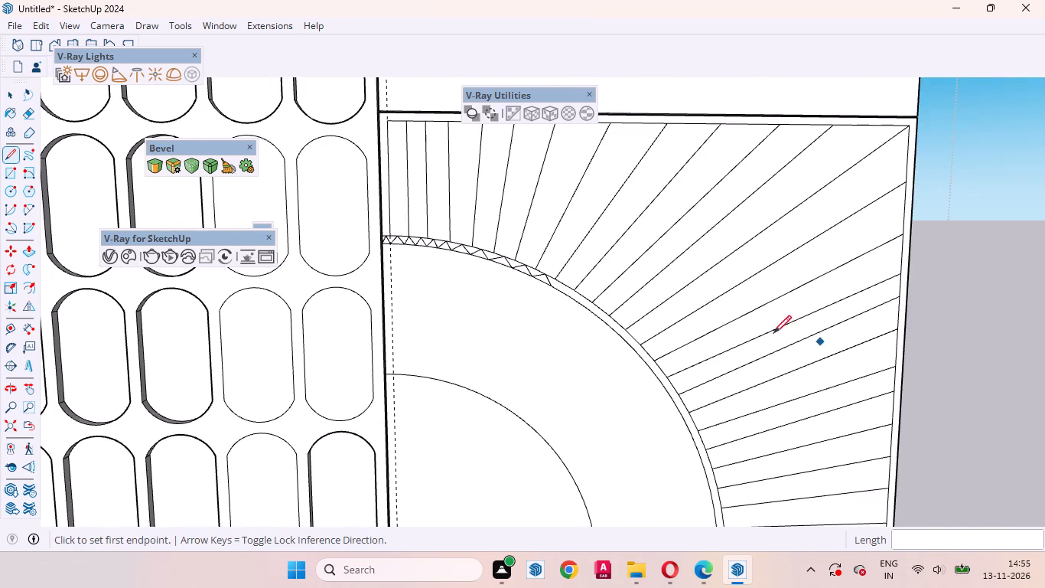
# Continue the zigzag down the arc band with two triangles from the last tooth's foot, sides about 1 3/8" and 1 1/4".
pyautogui.scroll(11, 637, 289)
pyautogui.click(478, 281)
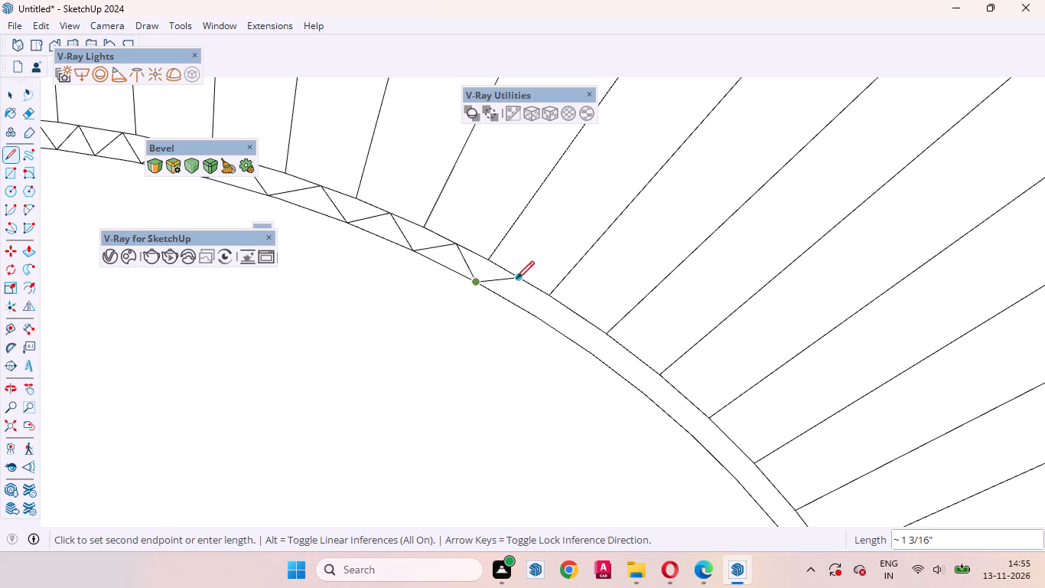
pyautogui.click(517, 277)
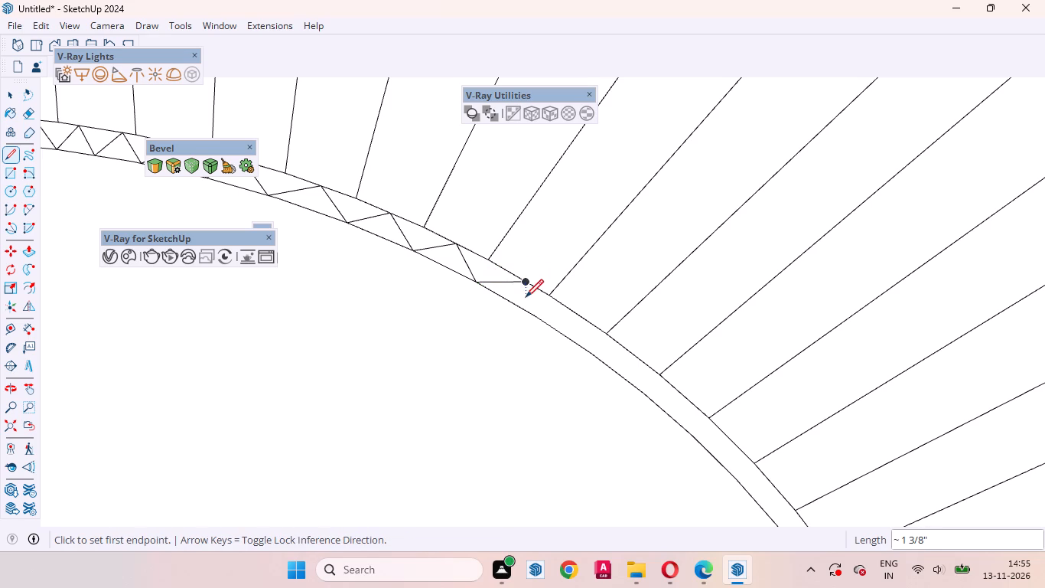
pyautogui.click(537, 317)
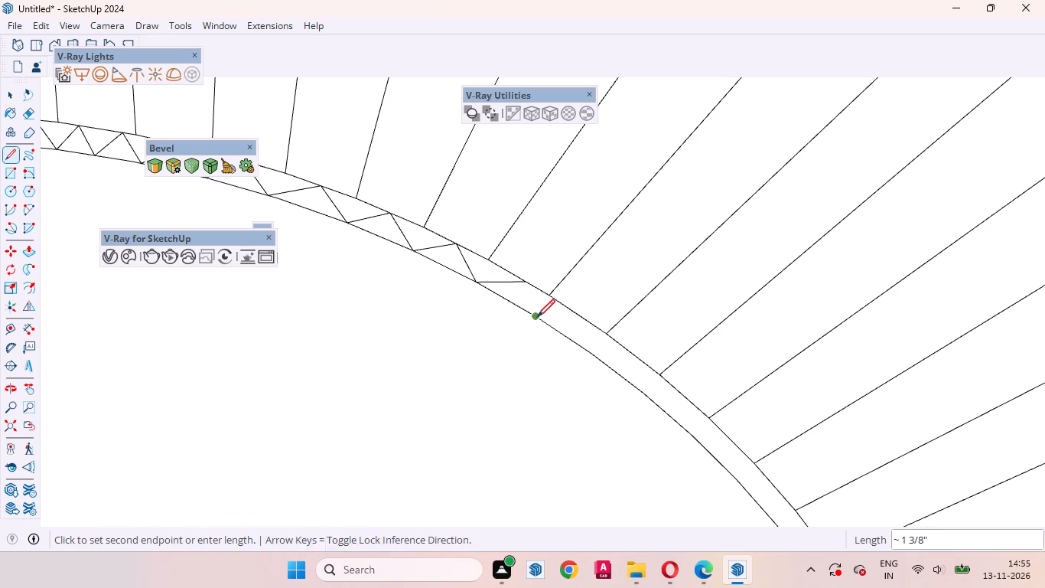
pyautogui.click(528, 283)
pyautogui.click(538, 318)
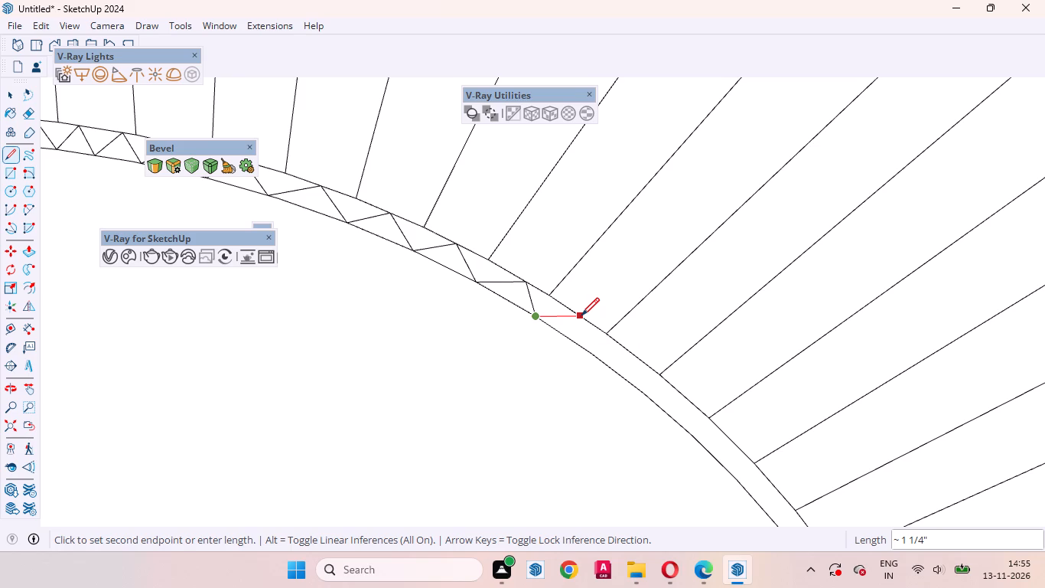
pyautogui.click(581, 315)
pyautogui.click(591, 350)
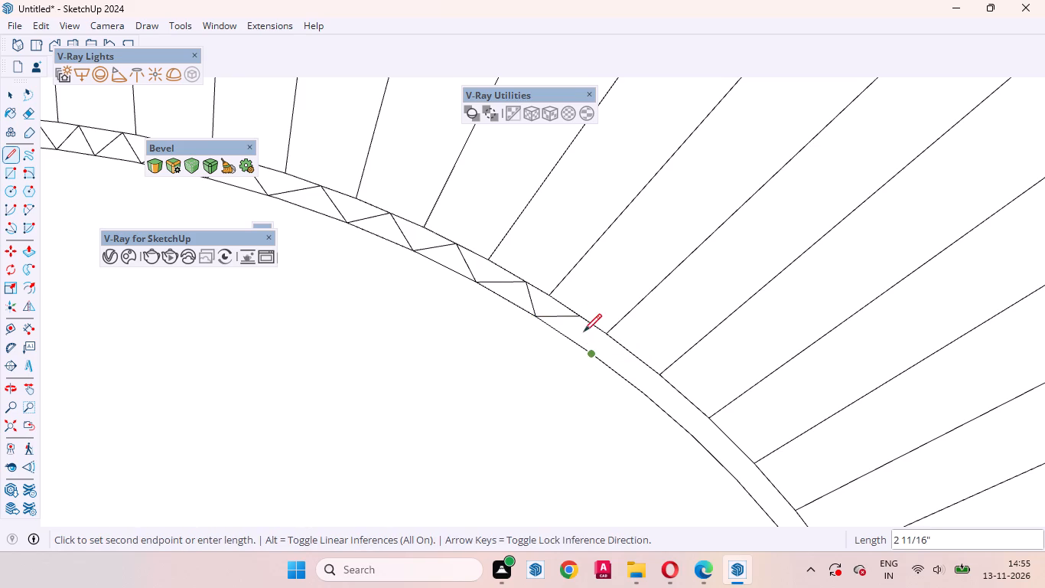
pyautogui.click(581, 318)
pyautogui.scroll(-12, 503, 299)
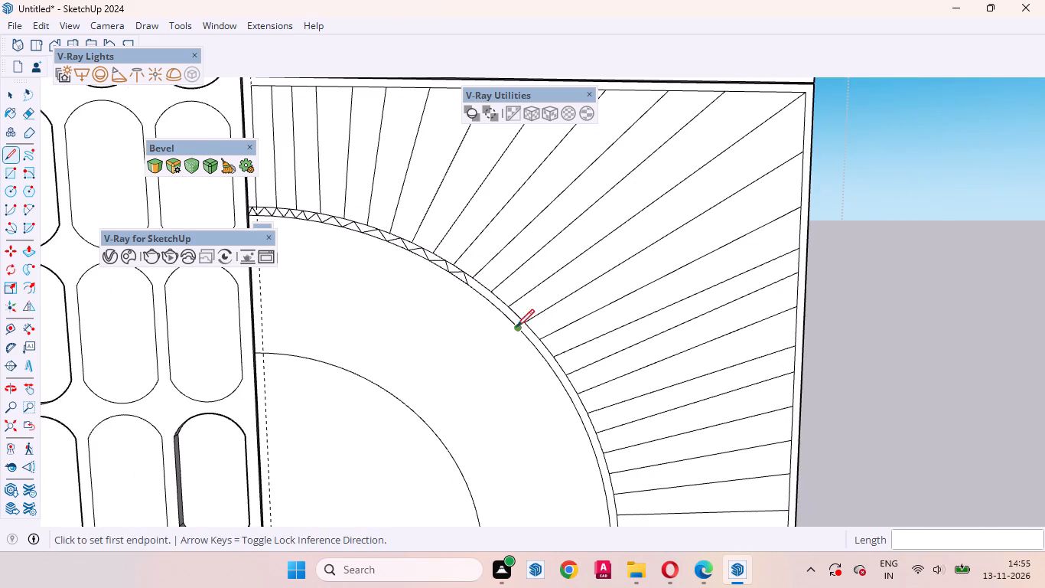
# Add two more zigzag triangles along the arc band from the last tooth's foot, sides about 1 1/16" to 1 1/4".
pyautogui.scroll(9, 477, 288)
pyautogui.click(464, 280)
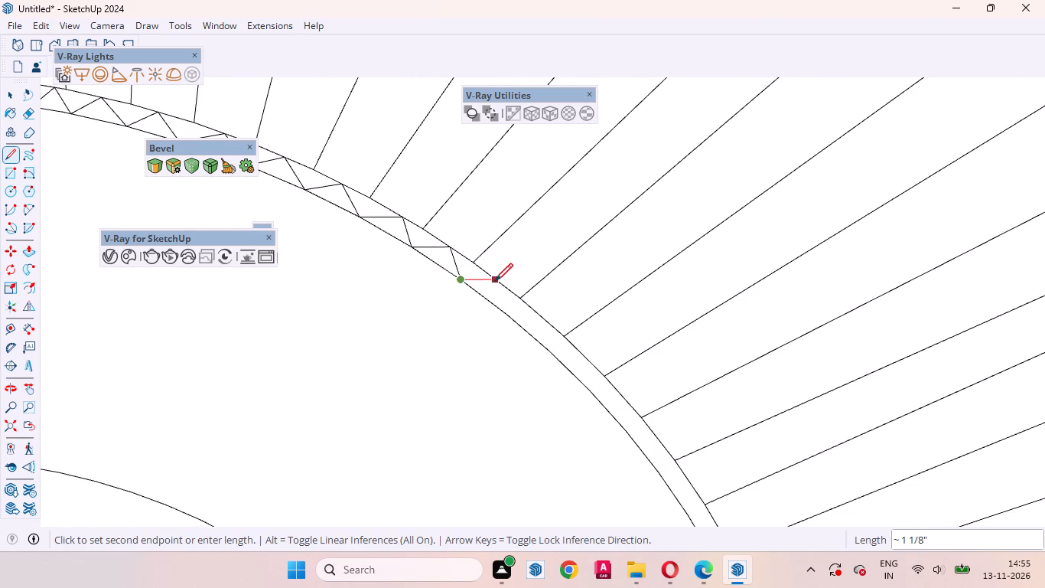
pyautogui.click(498, 282)
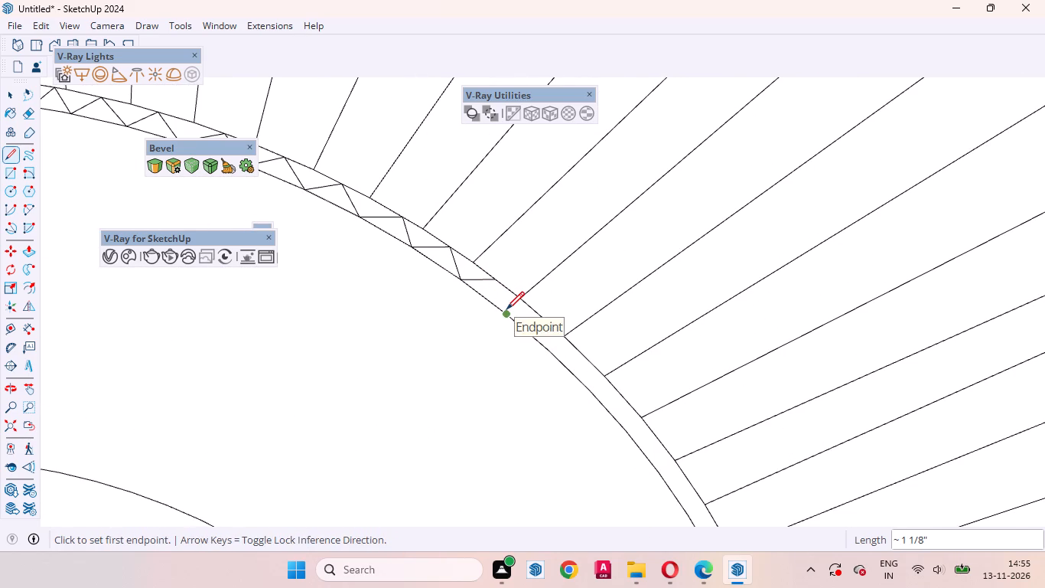
pyautogui.click(506, 309)
pyautogui.click(497, 281)
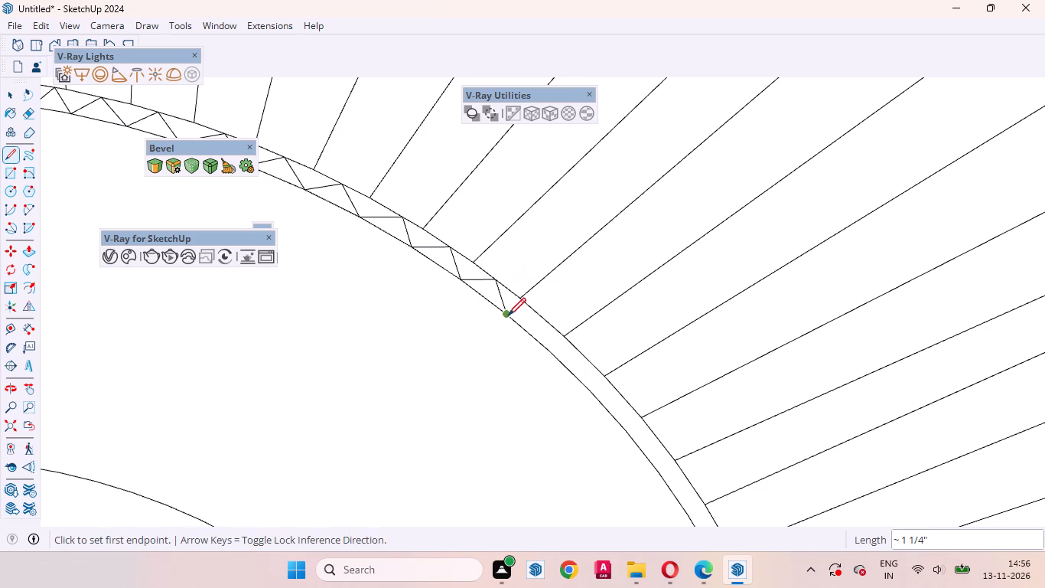
pyautogui.click(507, 315)
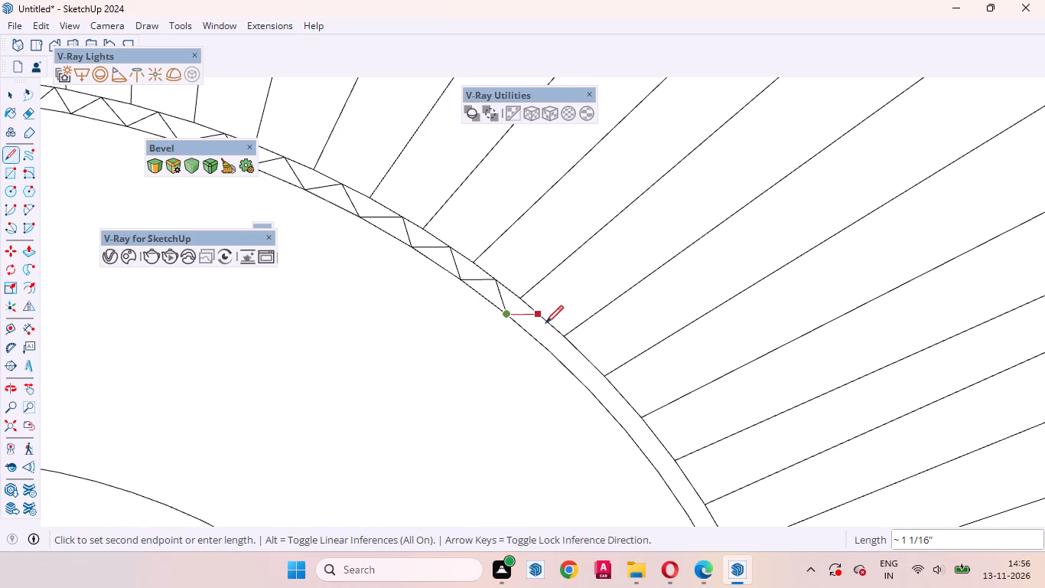
pyautogui.click(546, 325)
pyautogui.click(550, 350)
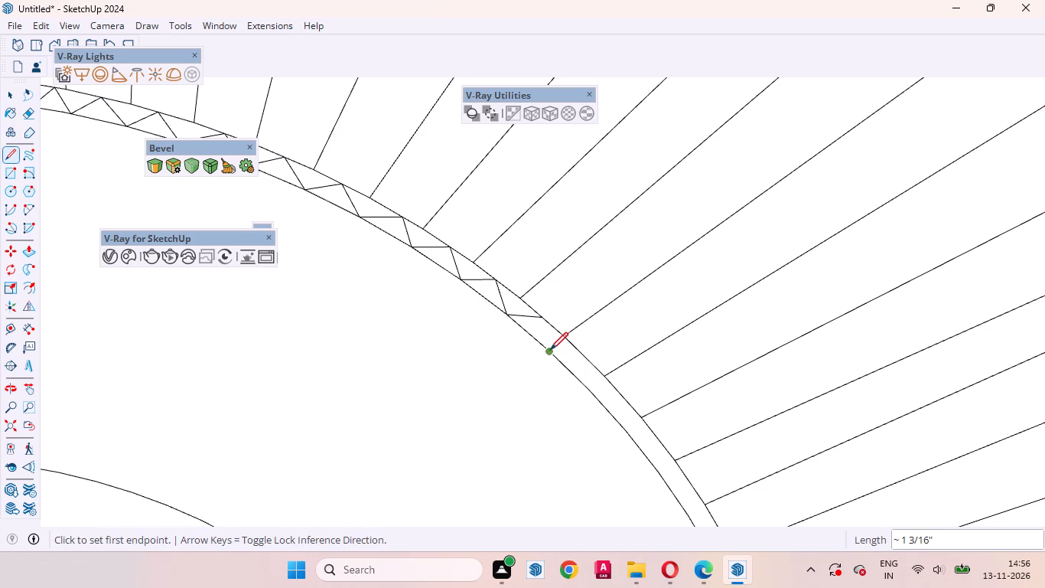
pyautogui.click(544, 321)
pyautogui.scroll(-8, 480, 325)
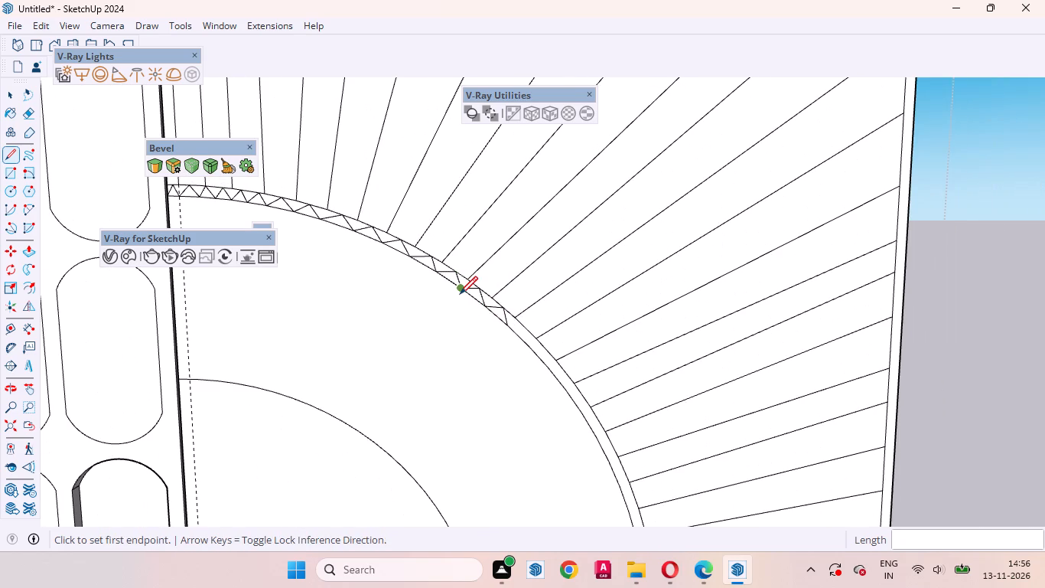
# Draw two further zigzag triangles across the arc band from the last tooth's foot, sides about 1 3/16".
pyautogui.scroll(9, 546, 324)
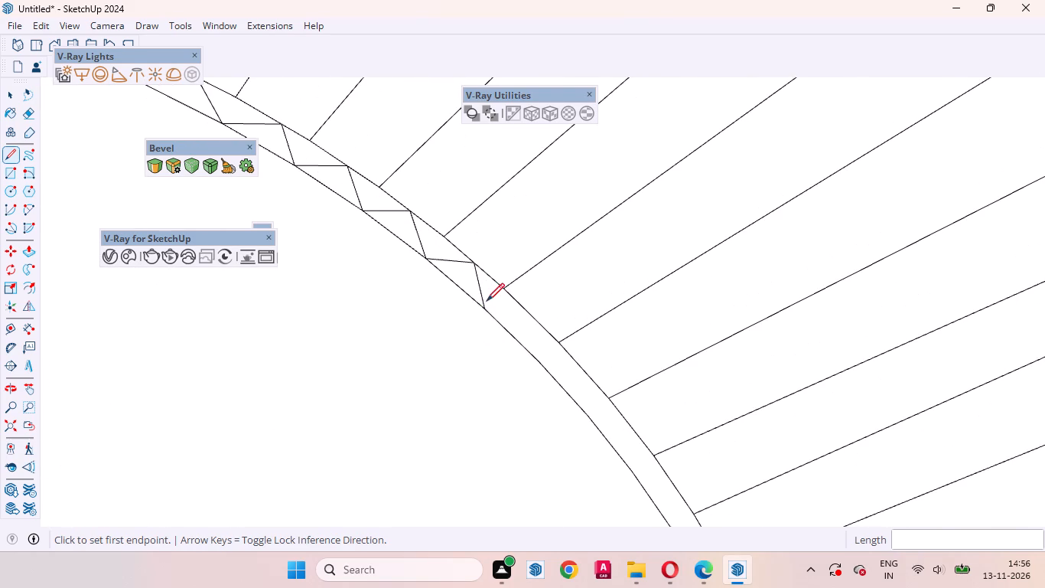
pyautogui.click(485, 309)
pyautogui.click(530, 320)
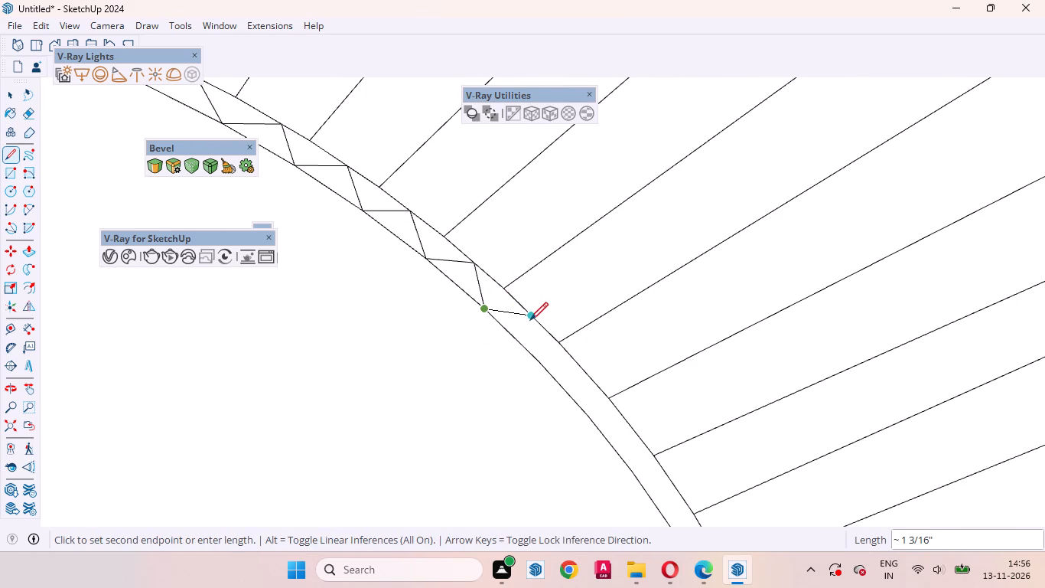
pyautogui.click(539, 362)
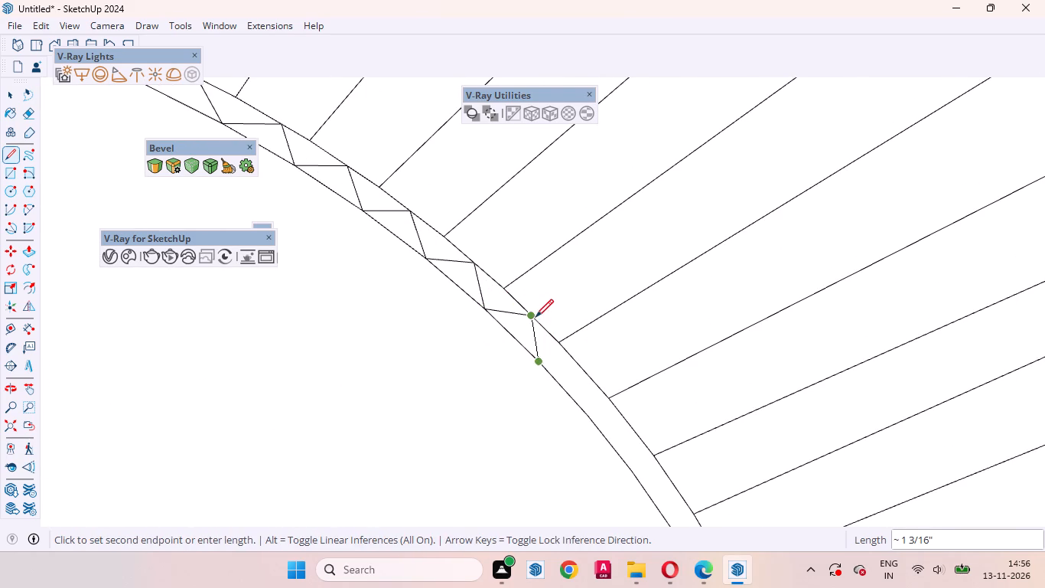
pyautogui.click(532, 315)
pyautogui.click(539, 361)
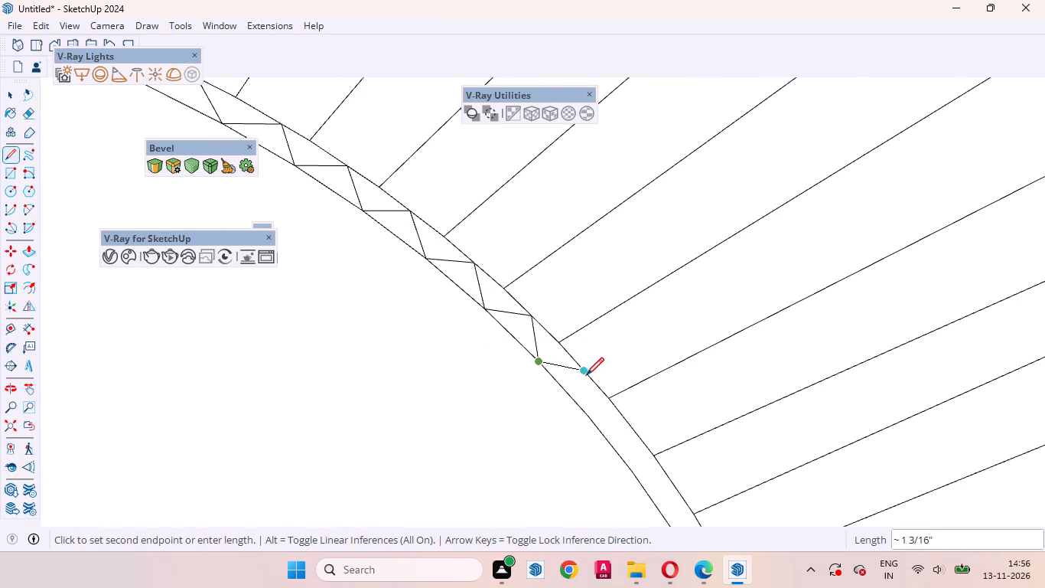
pyautogui.click(586, 375)
pyautogui.click(586, 416)
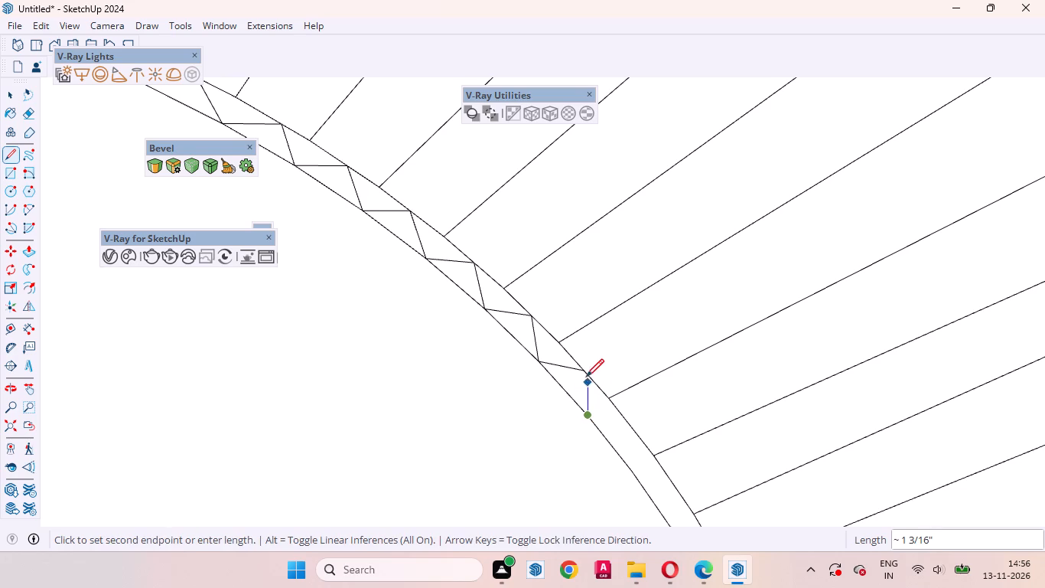
pyautogui.click(586, 374)
pyautogui.scroll(-8, 480, 375)
pyautogui.scroll(-9, 530, 298)
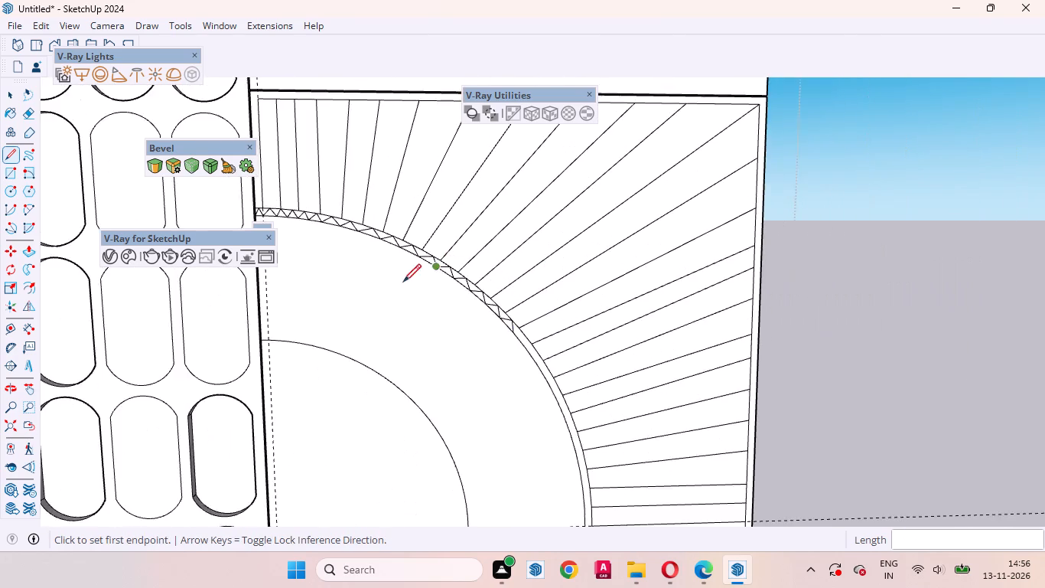
pyautogui.scroll(-3, 403, 282)
pyautogui.scroll(12, 522, 380)
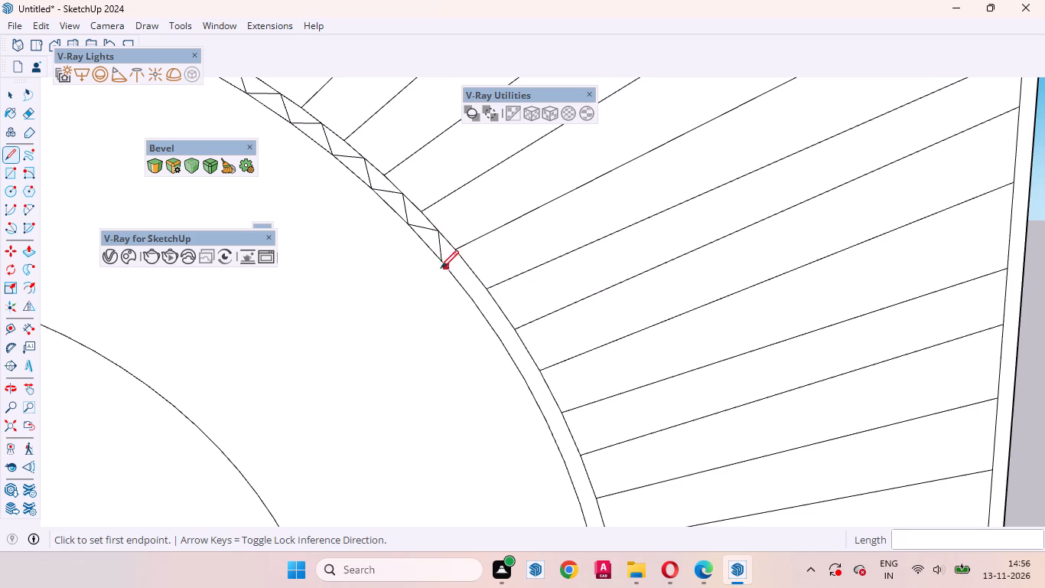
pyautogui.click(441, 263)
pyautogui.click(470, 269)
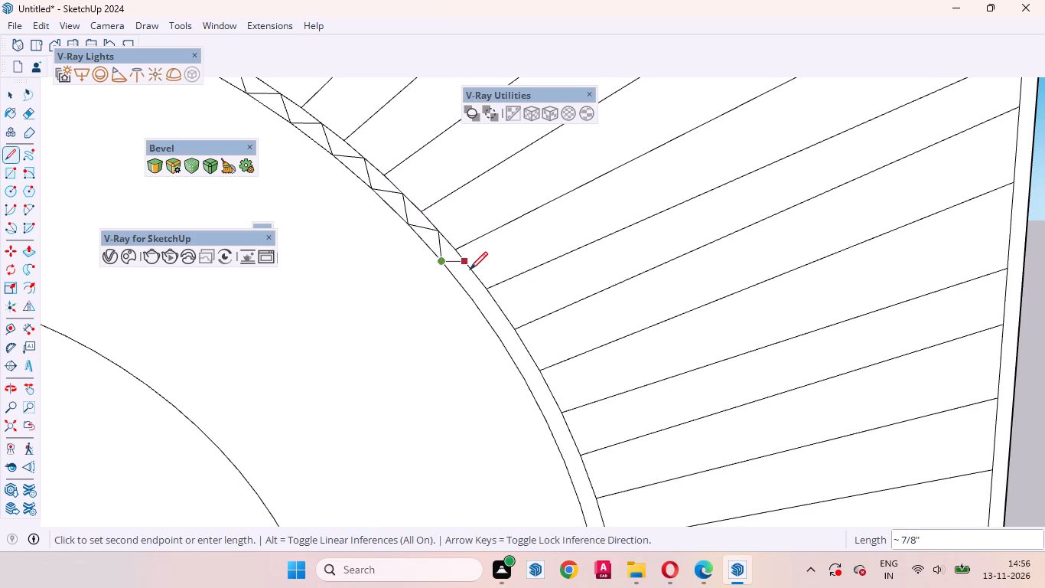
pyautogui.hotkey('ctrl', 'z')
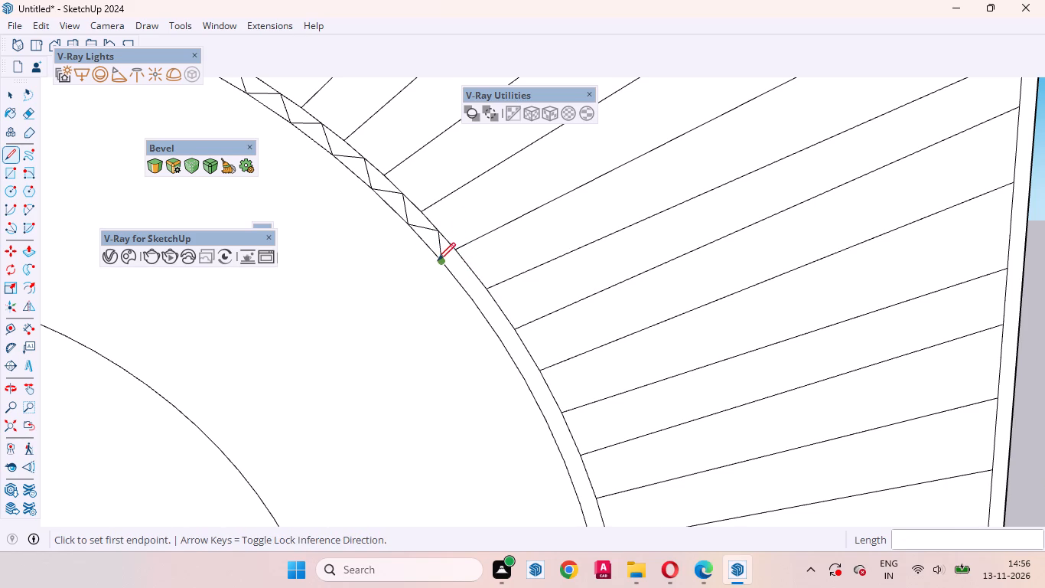
# Extend the arc band zigzag with three triangles from the last tooth's foot between successive rays, sides about 1 3/16".
pyautogui.click(438, 260)
pyautogui.click(474, 271)
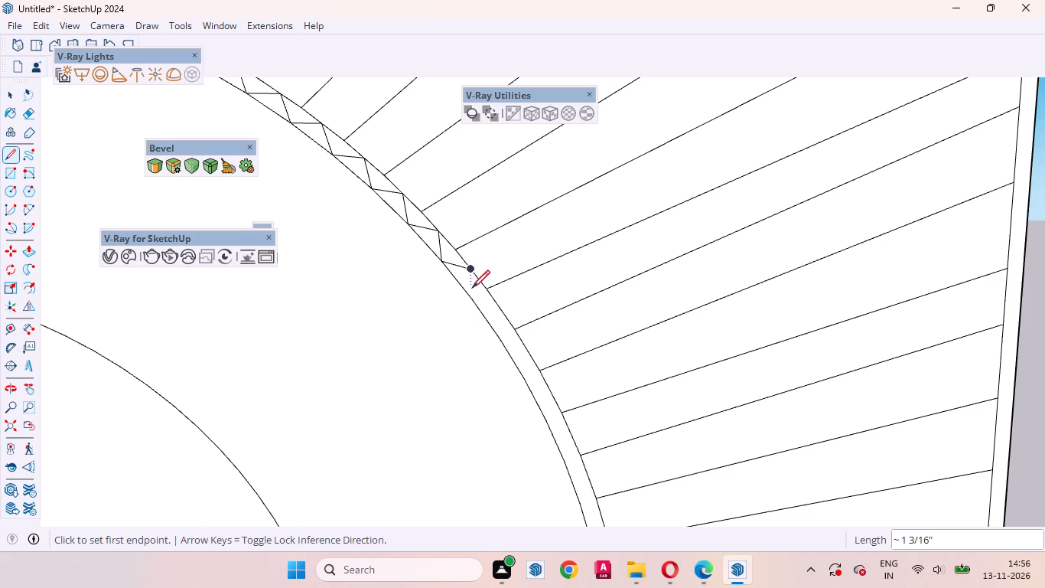
pyautogui.click(475, 299)
pyautogui.click(472, 269)
pyautogui.click(472, 300)
pyautogui.click(500, 312)
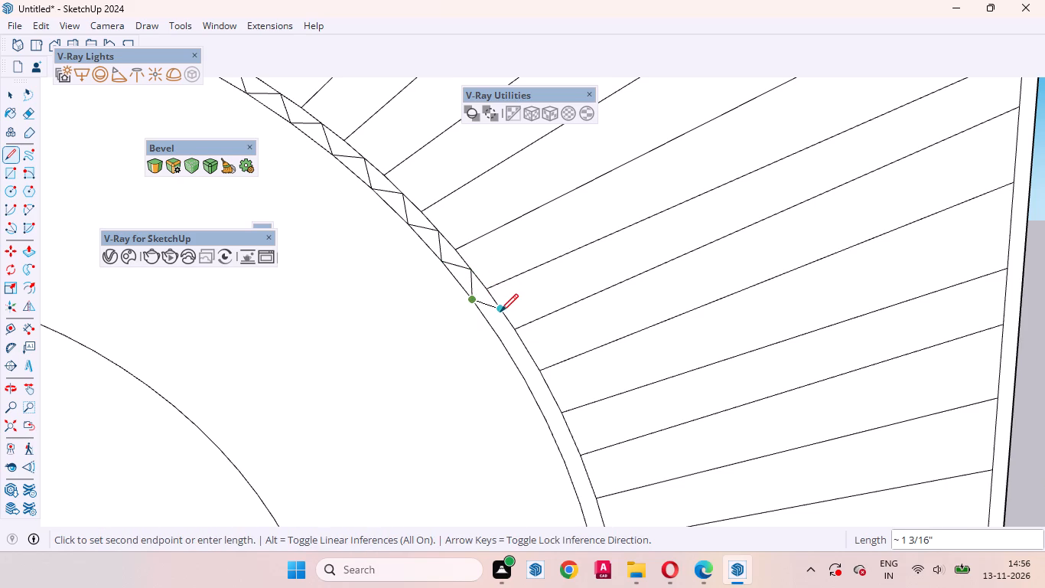
pyautogui.click(502, 339)
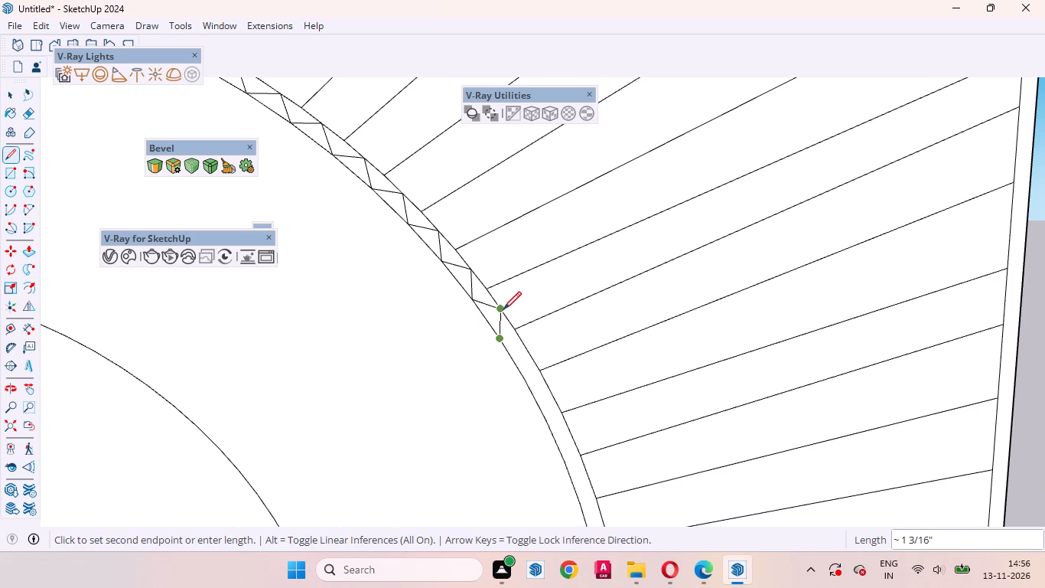
pyautogui.click(500, 309)
pyautogui.click(498, 337)
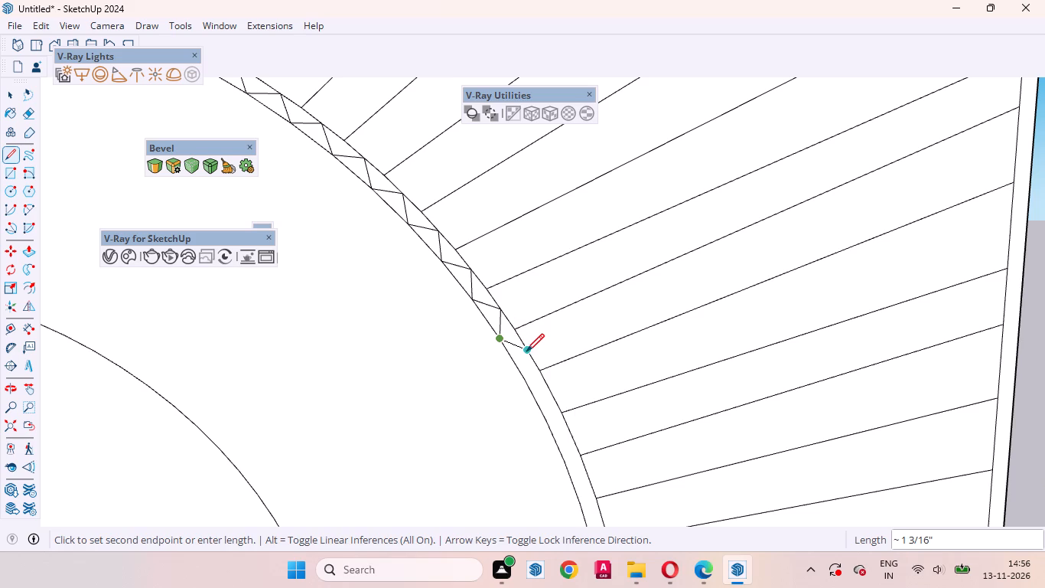
pyautogui.click(526, 351)
pyautogui.click(525, 378)
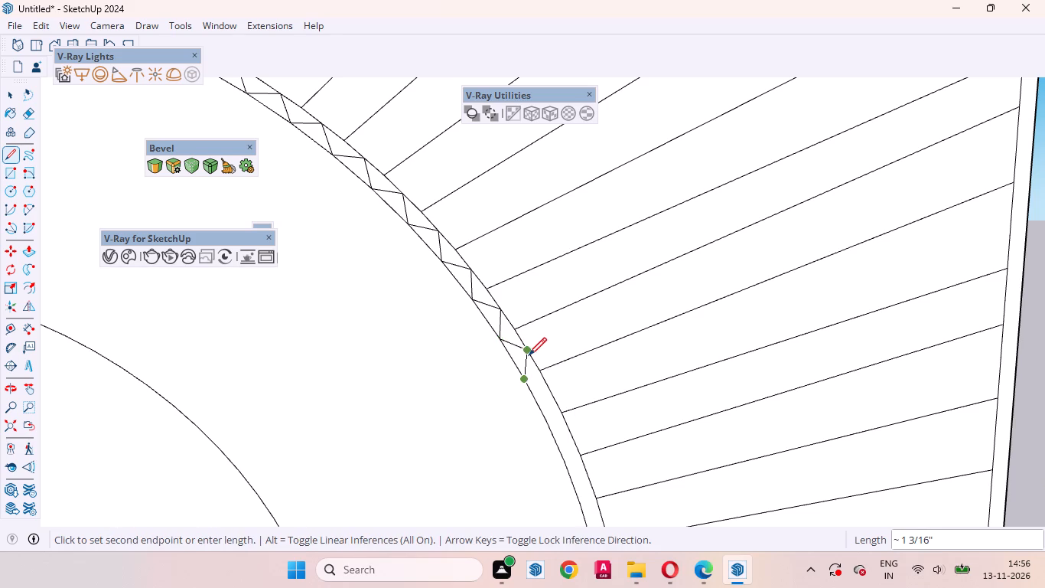
pyautogui.click(529, 355)
pyautogui.scroll(-13, 492, 280)
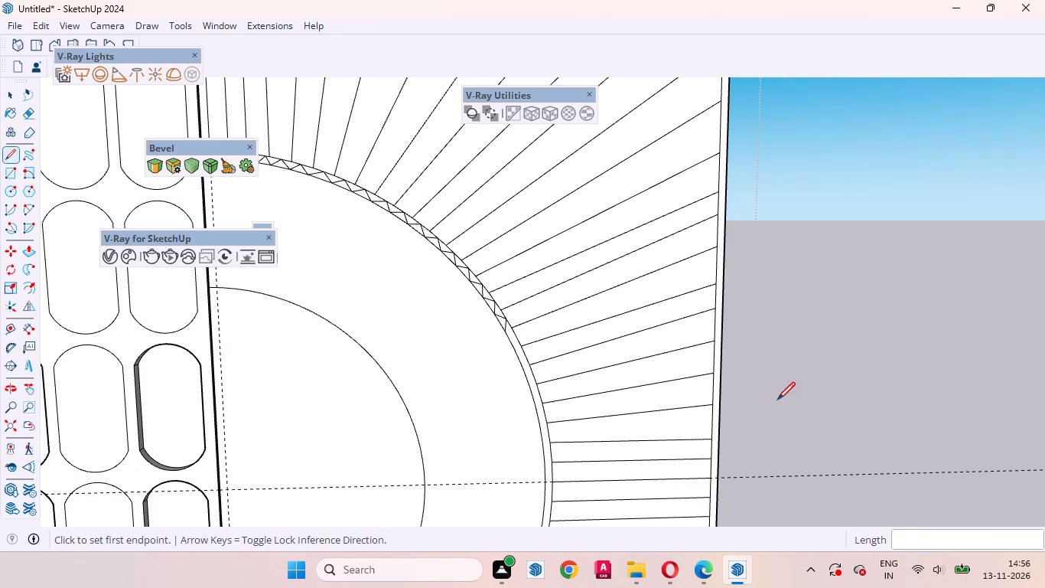
# Draw two more zigzag triangles down the steeper part of the arc band, continuing from the last tooth, sides about 1 3/16".
pyautogui.scroll(10, 500, 355)
pyautogui.click(512, 307)
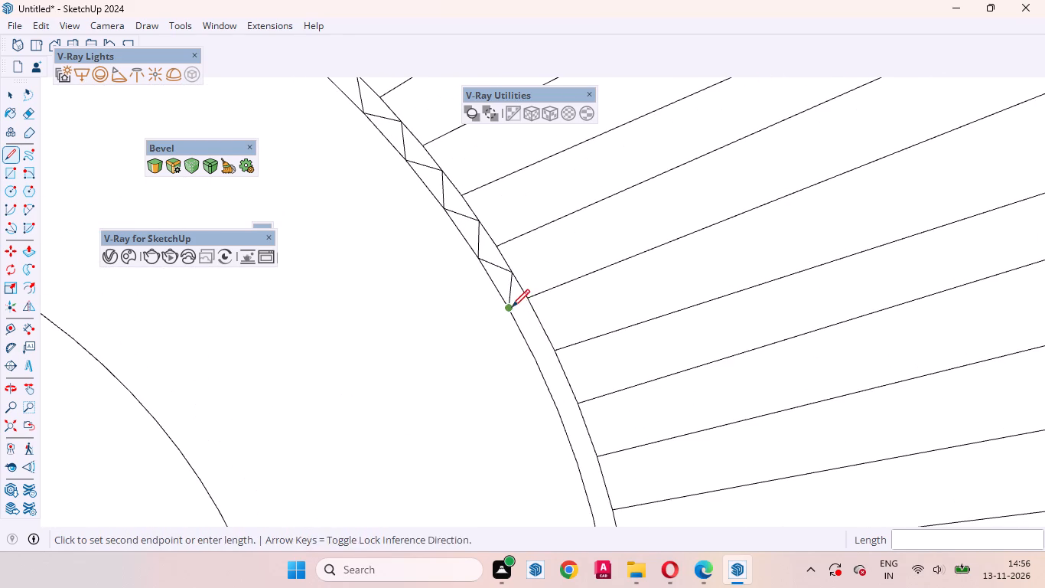
pyautogui.click(542, 329)
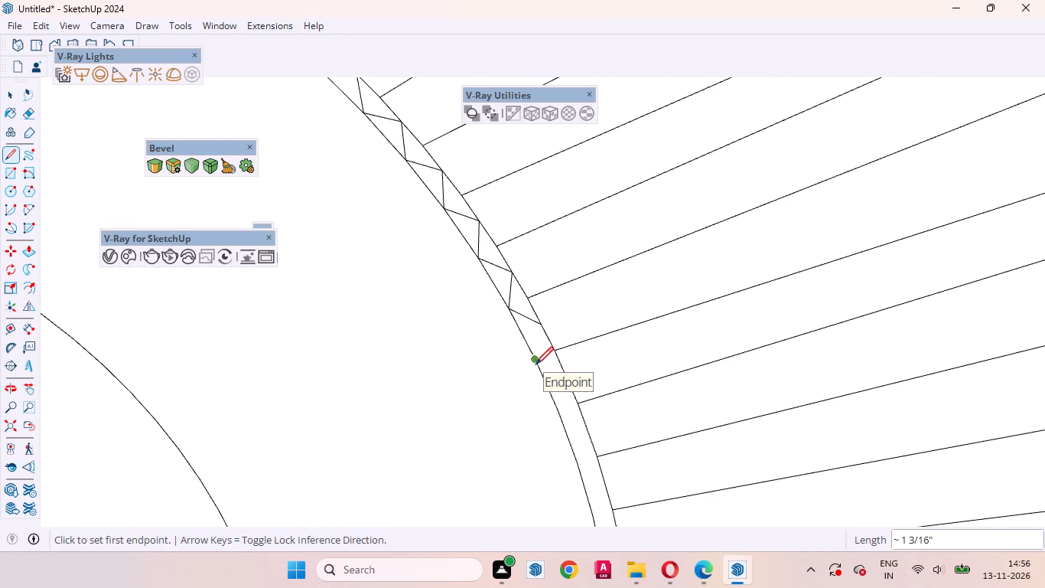
pyautogui.click(536, 364)
pyautogui.click(542, 329)
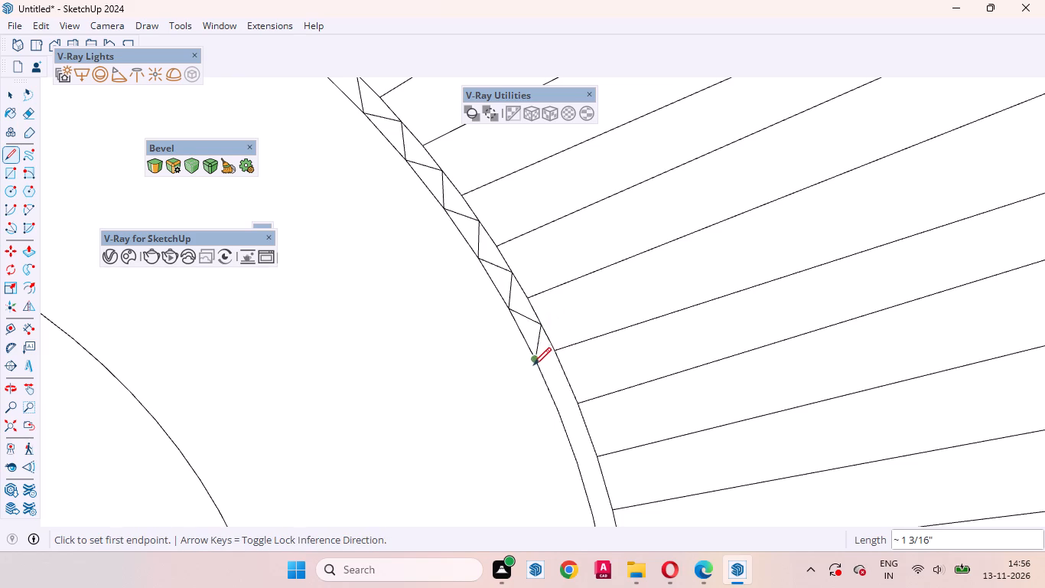
pyautogui.click(534, 360)
pyautogui.click(565, 381)
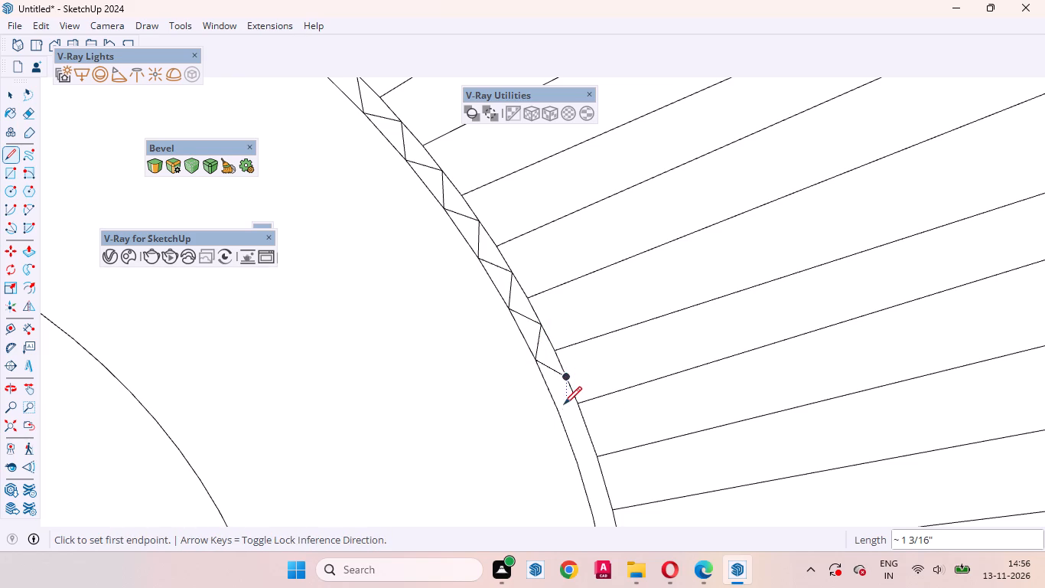
pyautogui.click(558, 411)
pyautogui.click(565, 381)
pyautogui.scroll(-10, 530, 304)
# Add one more zigzag triangle to the arc band from the last tooth's foot, with a first side of about 1 3/16".
pyautogui.scroll(11, 545, 364)
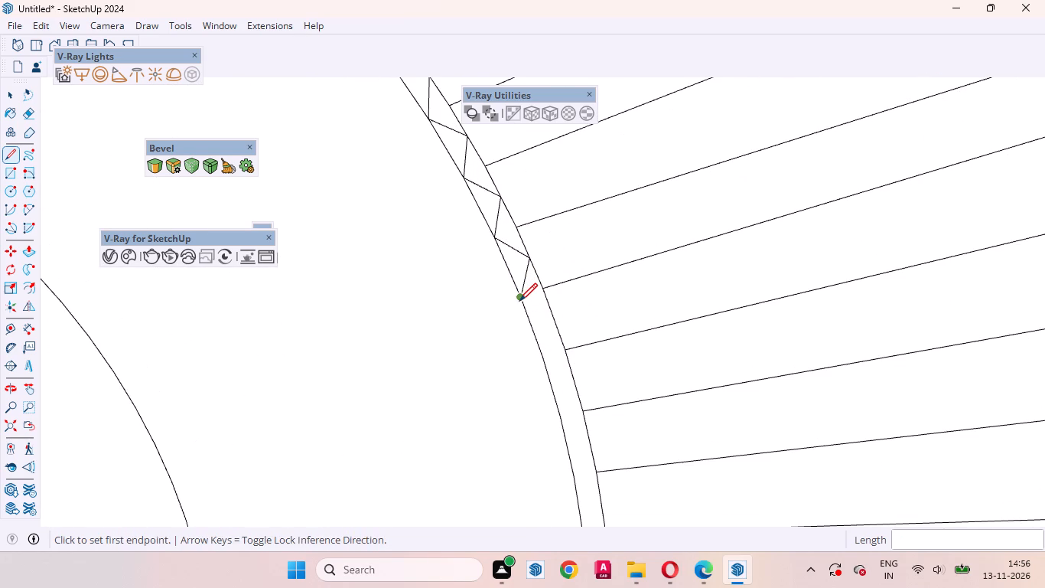
pyautogui.click(519, 301)
pyautogui.click(554, 322)
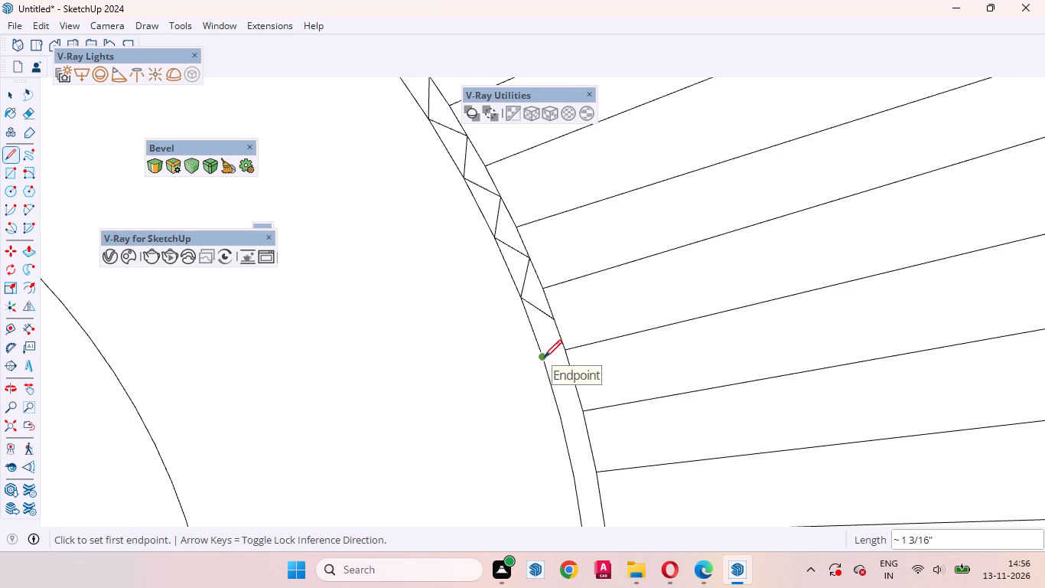
pyautogui.click(544, 358)
pyautogui.click(556, 322)
pyautogui.scroll(-4, 533, 281)
pyautogui.scroll(3, 558, 352)
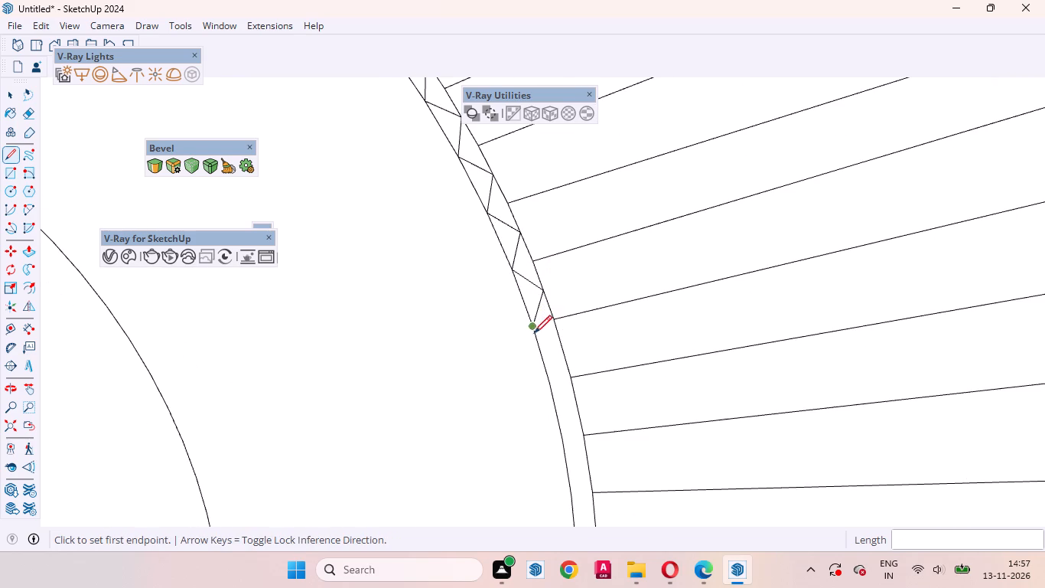
# Draw two more zigzag triangles down the arc band from the last tooth's foot, with sides of about 1 3/16".
pyautogui.click(533, 322)
pyautogui.click(562, 351)
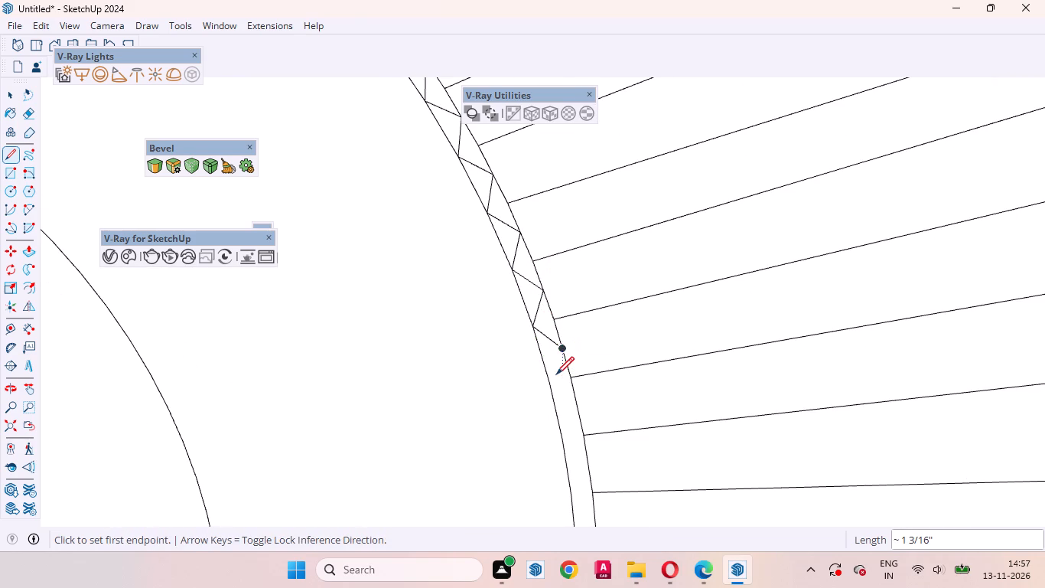
pyautogui.click(552, 380)
pyautogui.click(563, 354)
pyautogui.scroll(-2, 525, 305)
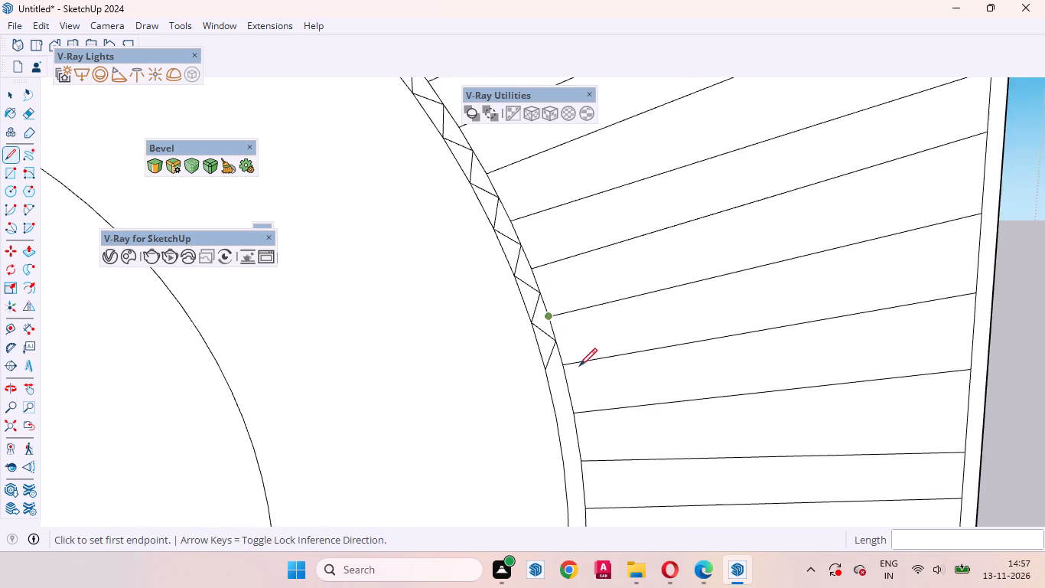
pyautogui.scroll(3, 568, 375)
pyautogui.click(538, 365)
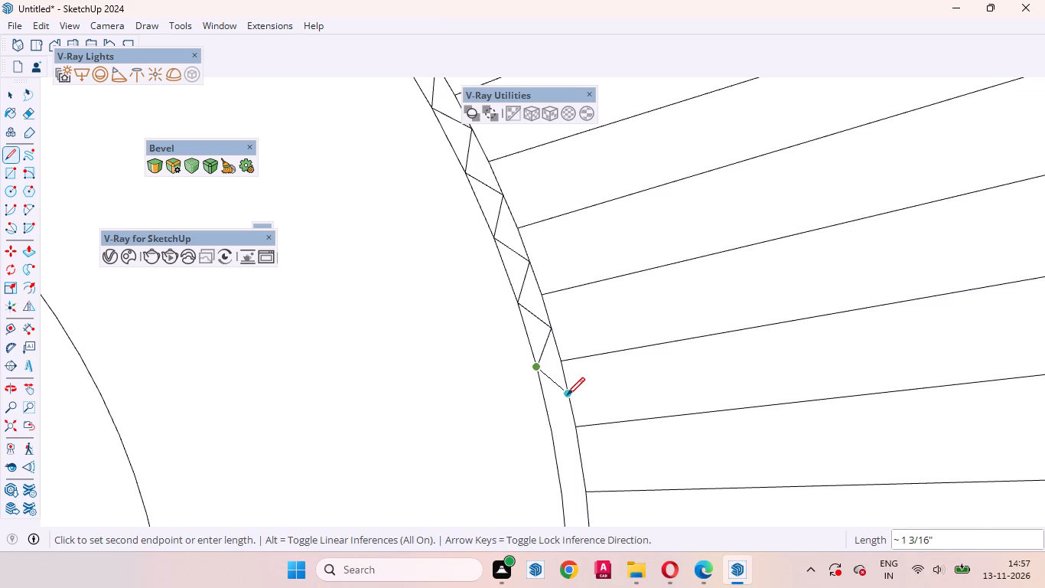
pyautogui.click(567, 395)
pyautogui.moveTo(550, 429); pyautogui.dragTo(557, 424)
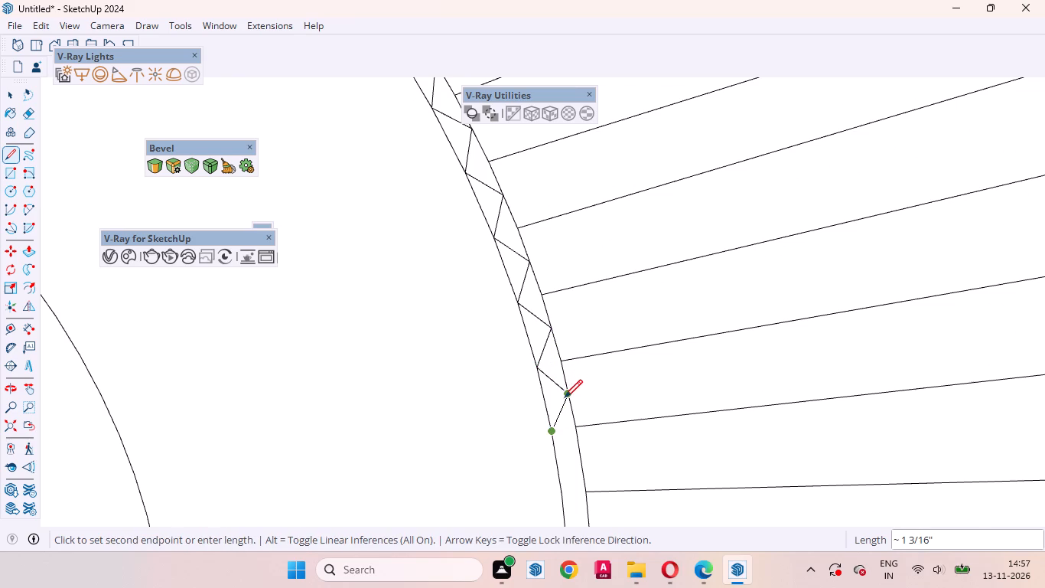
pyautogui.click(565, 396)
# Add one zigzag triangle to the arc band from the last tooth's foot on the inner arc, sides about 1 3/16".
pyautogui.scroll(-7, 462, 297)
pyautogui.scroll(9, 540, 402)
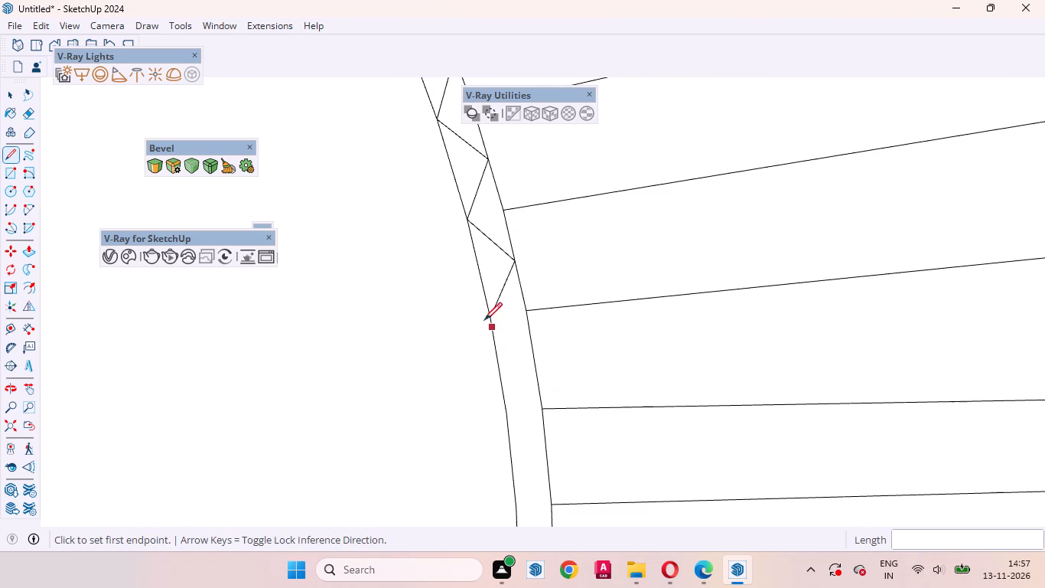
pyautogui.click(490, 319)
pyautogui.click(534, 364)
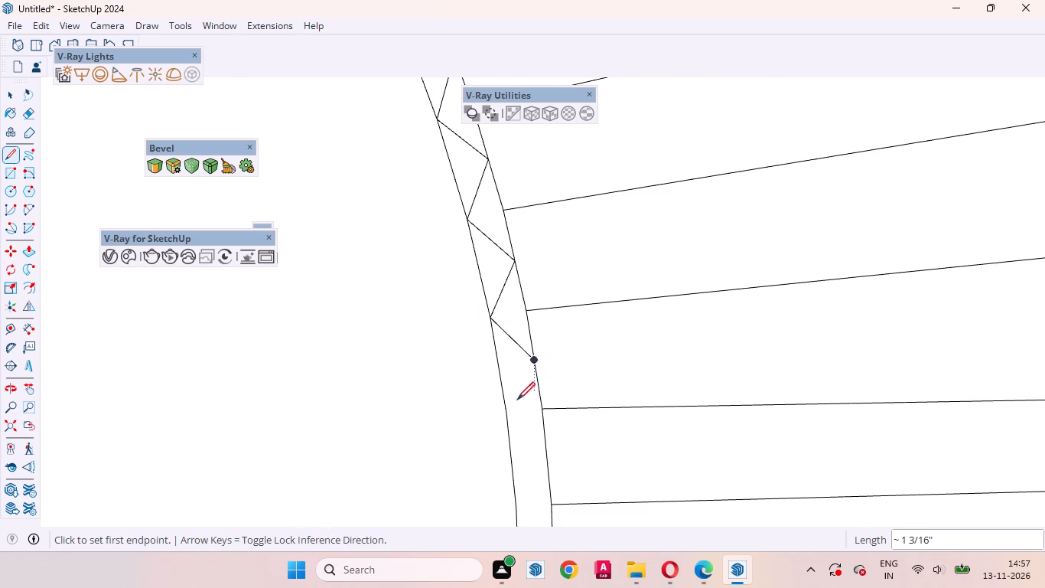
pyautogui.click(504, 417)
pyautogui.click(536, 360)
# Draw two zigzag triangles in the arc band that bring the pattern down to the horizontal guide line, sides about 1 3/16".
pyautogui.scroll(-20, 472, 332)
pyautogui.scroll(-7, 472, 332)
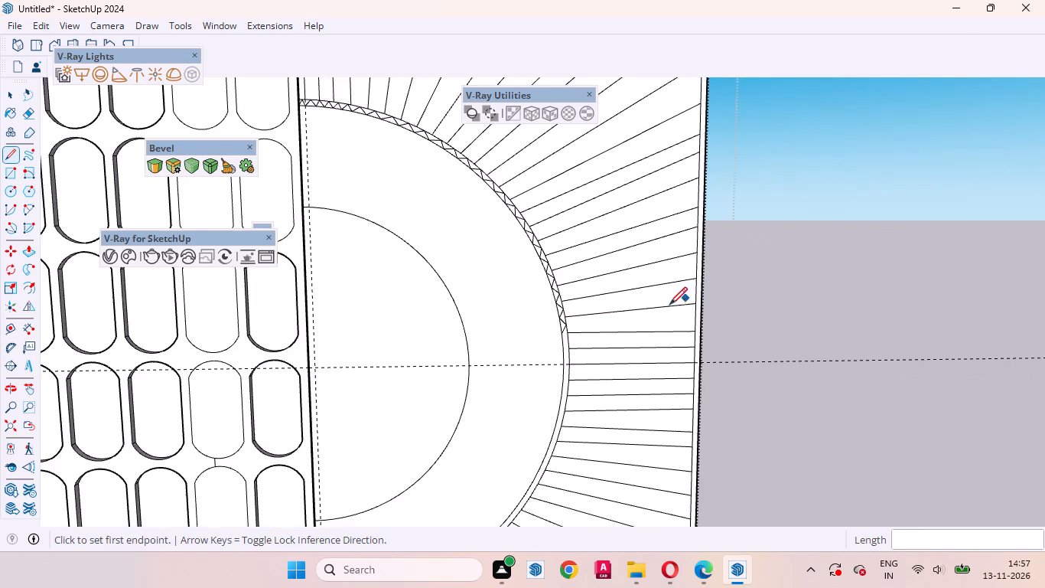
pyautogui.scroll(-1, 669, 305)
pyautogui.moveTo(736, 391); pyautogui.dragTo(605, 355, button='middle')
pyautogui.scroll(-5, 766, 230)
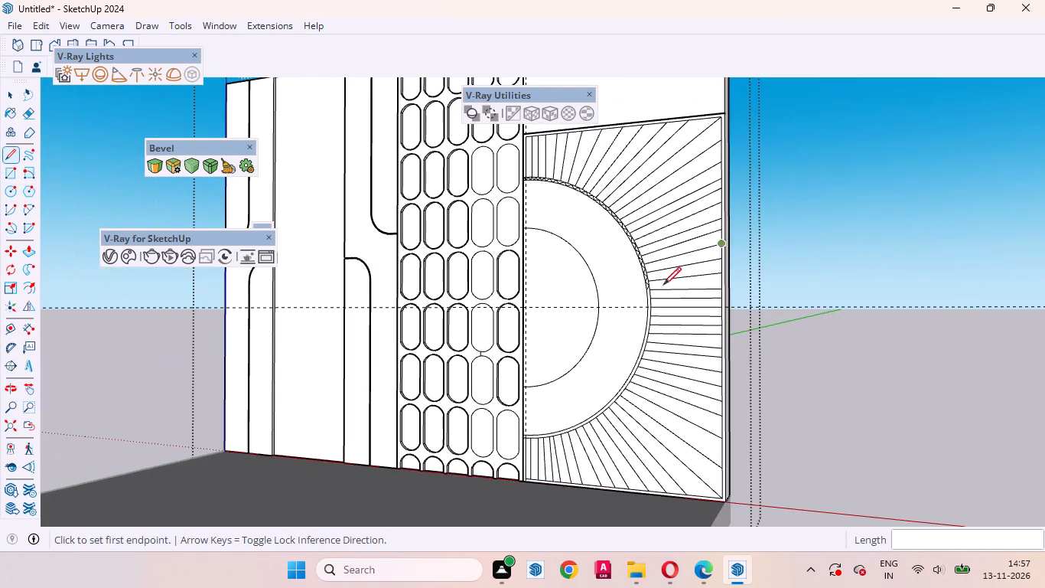
pyautogui.scroll(18, 661, 292)
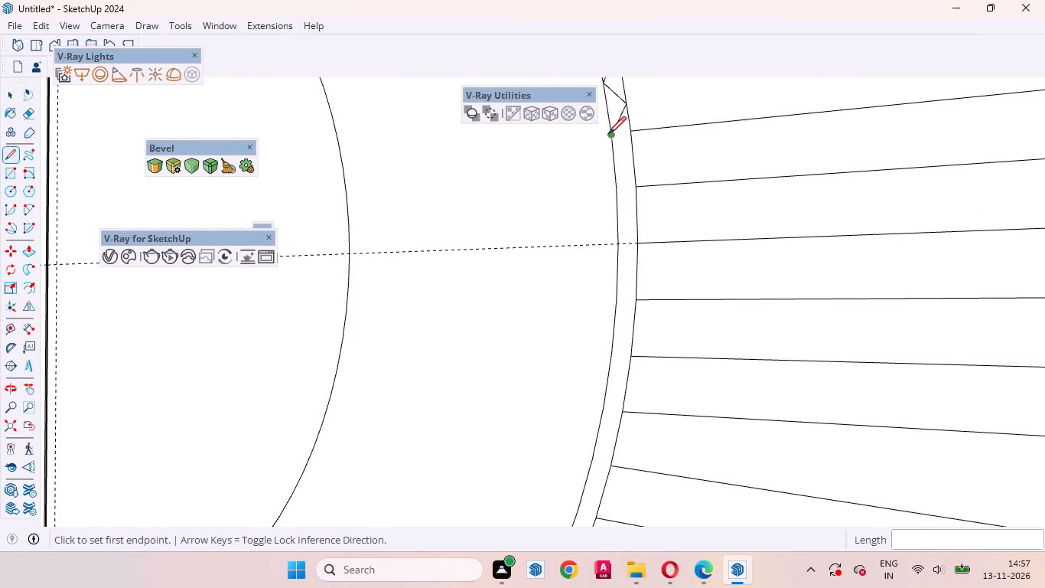
pyautogui.click(608, 134)
pyautogui.click(630, 160)
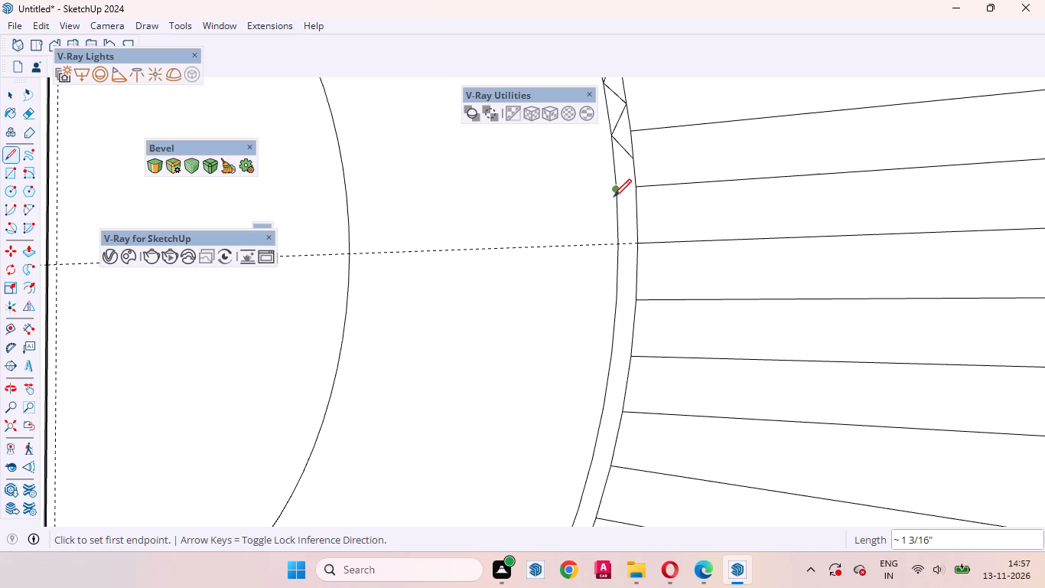
pyautogui.click(614, 191)
pyautogui.click(630, 162)
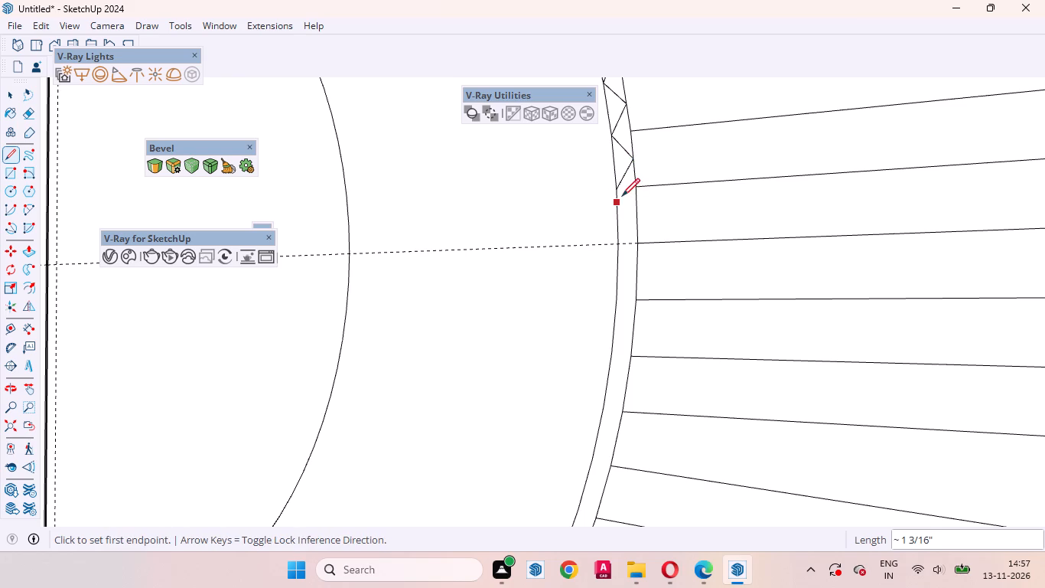
pyautogui.click(620, 190)
pyautogui.click(636, 217)
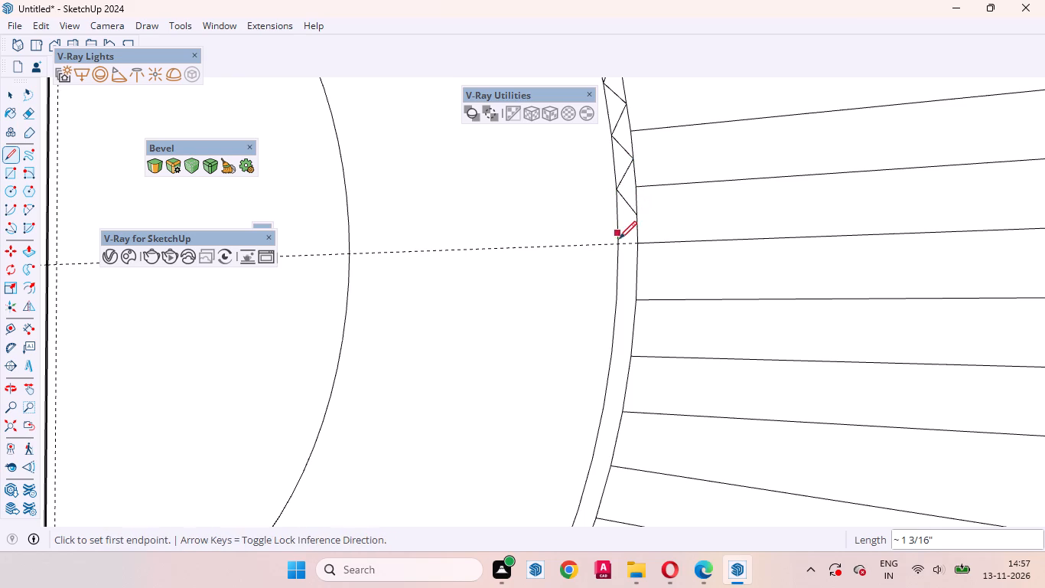
pyautogui.click(617, 245)
pyautogui.click(636, 218)
# Draw the first two zigzag triangles below the horizontal guide line in the arc band, sides about 1 3/16".
pyautogui.click(617, 246)
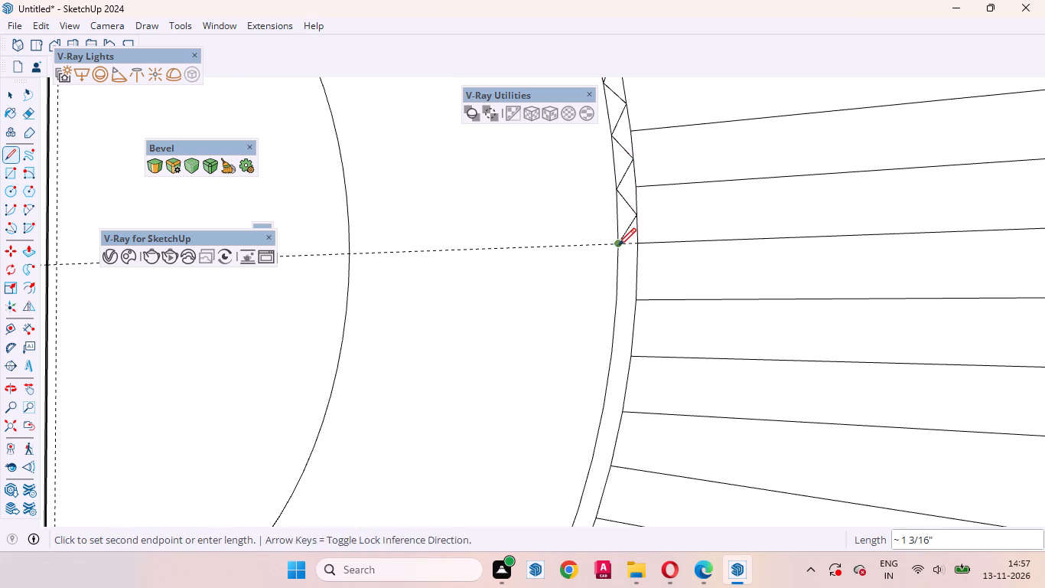
pyautogui.click(635, 270)
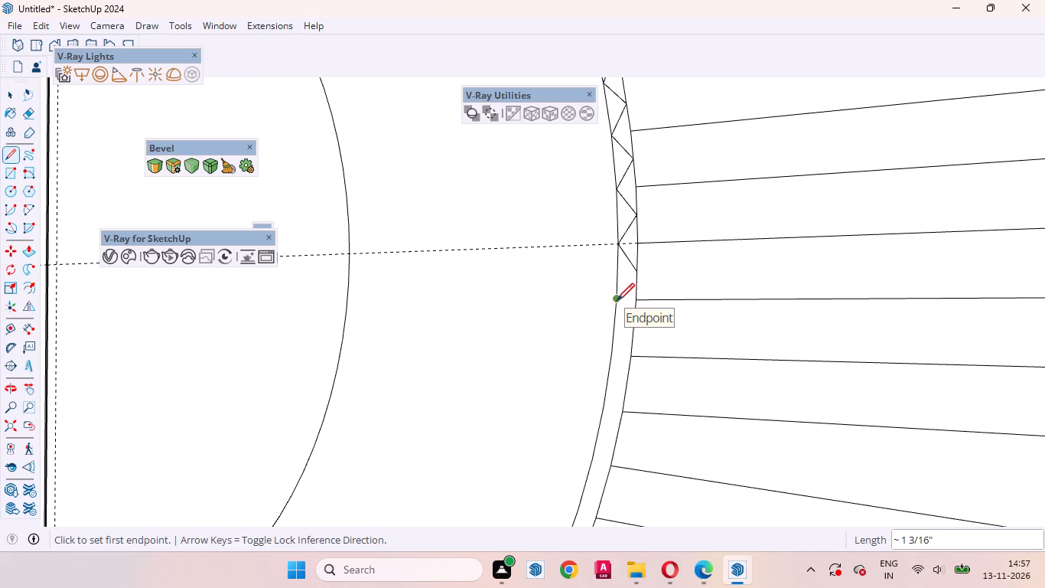
pyautogui.click(617, 302)
pyautogui.click(633, 278)
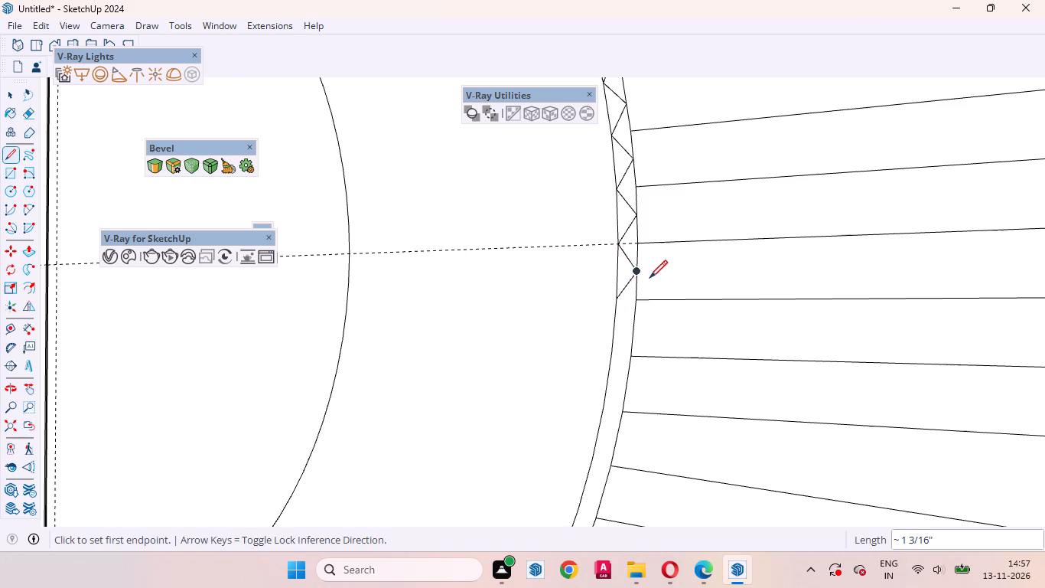
pyautogui.scroll(-7, 638, 261)
pyautogui.scroll(4, 625, 324)
pyautogui.click(642, 230)
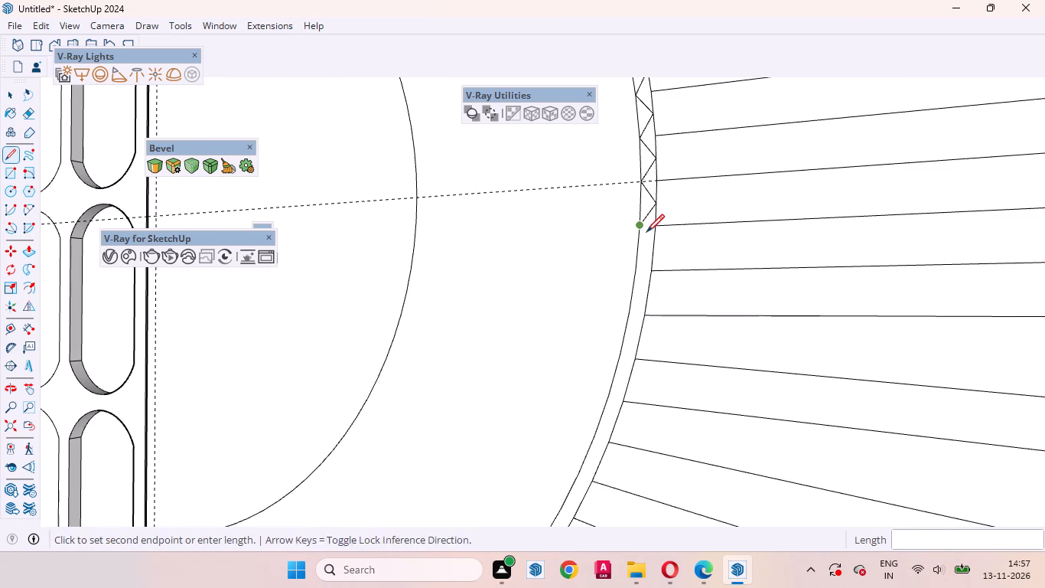
pyautogui.click(653, 248)
pyautogui.click(633, 274)
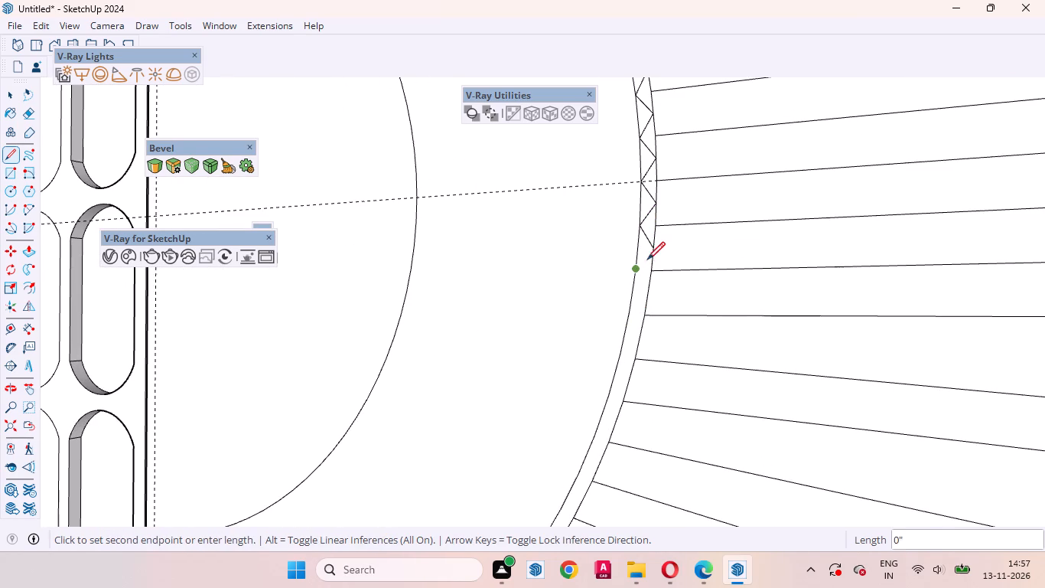
pyautogui.click(653, 250)
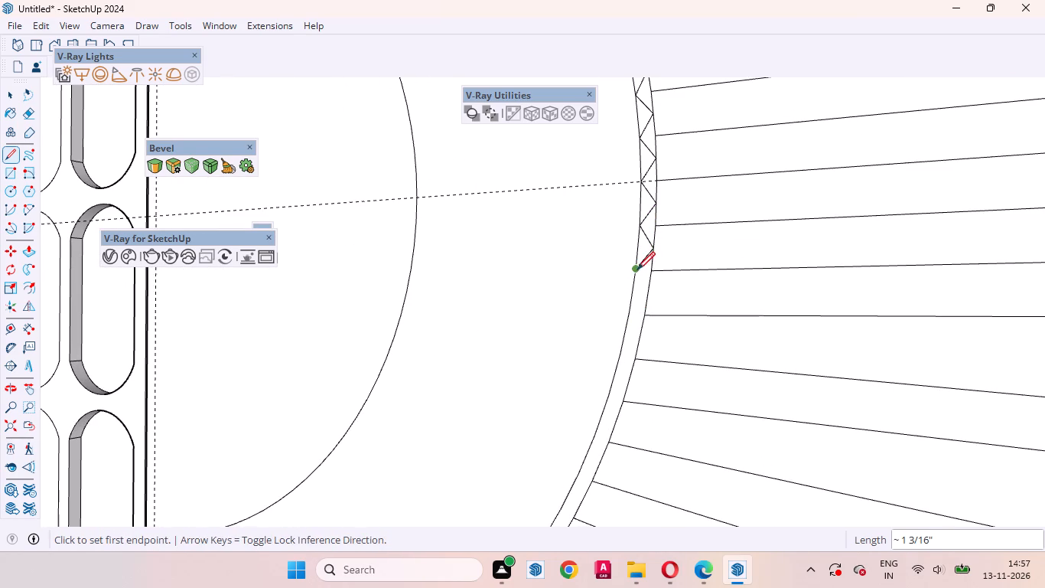
# Extend the zigzag below the guide line with two more triangles from the last tooth's foot, sides about 1 3/16".
pyautogui.click(637, 269)
pyautogui.click(649, 295)
pyautogui.click(626, 317)
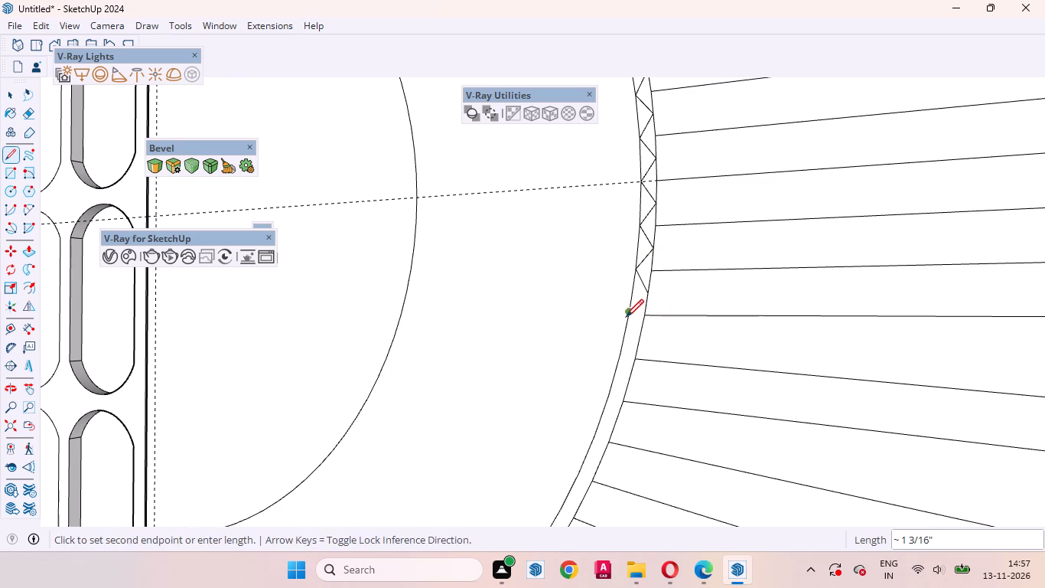
pyautogui.click(646, 296)
pyautogui.click(630, 313)
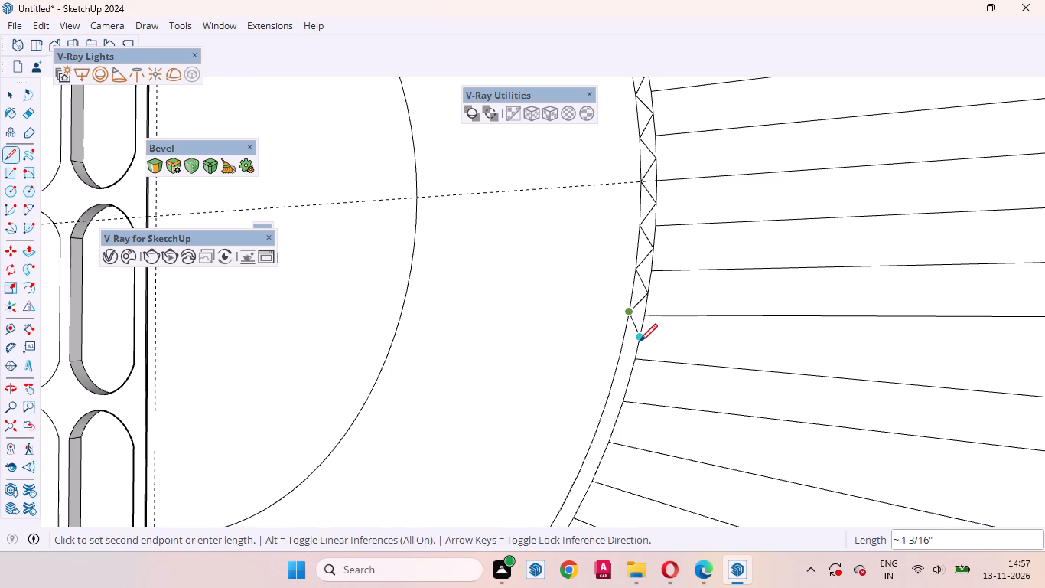
pyautogui.click(640, 341)
pyautogui.click(621, 354)
pyautogui.click(640, 341)
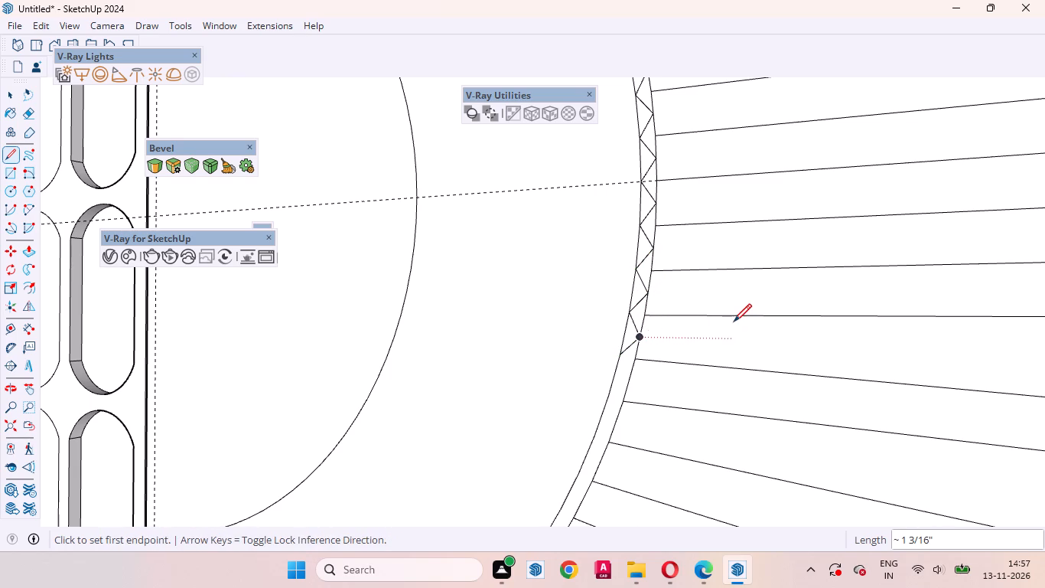
# Add another zigzag triangle down the lower arc band plus the first side of the following one, sides about 1 3/16".
pyautogui.scroll(-8, 734, 322)
pyautogui.scroll(-4, 740, 234)
pyautogui.scroll(-4, 819, 271)
pyautogui.scroll(18, 738, 348)
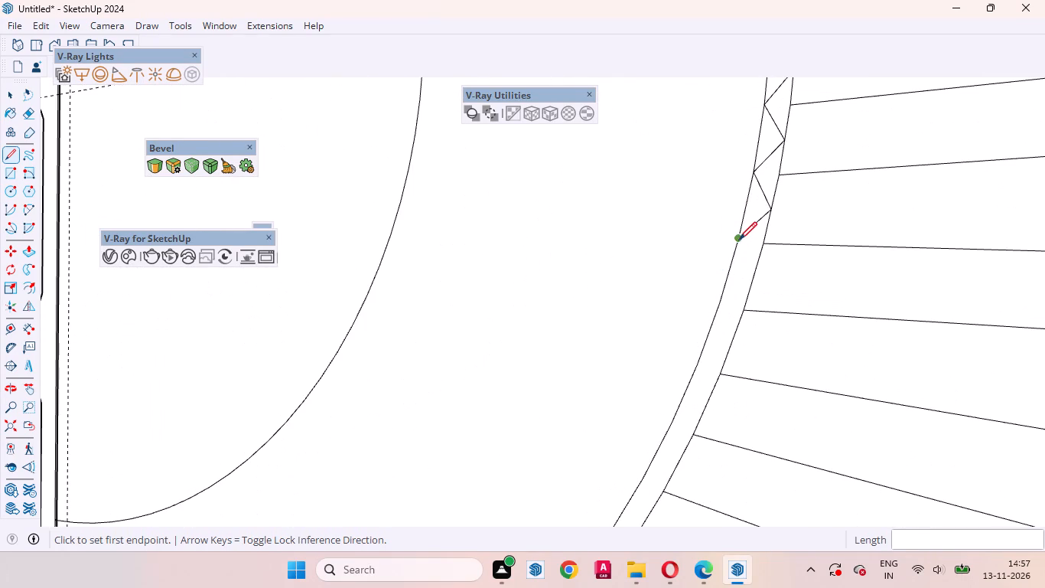
pyautogui.click(739, 240)
pyautogui.click(755, 270)
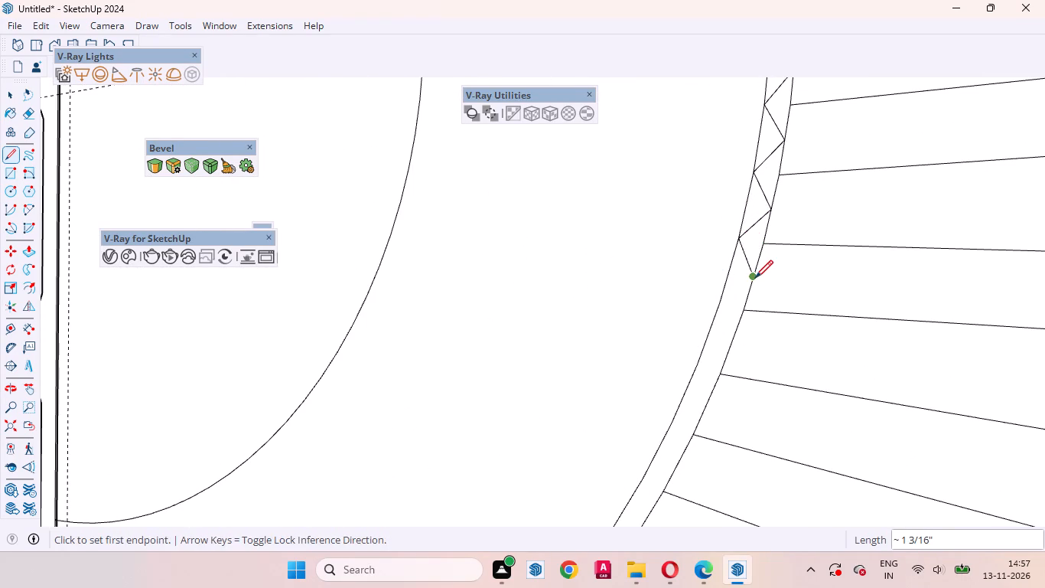
pyautogui.click(755, 278)
pyautogui.click(720, 306)
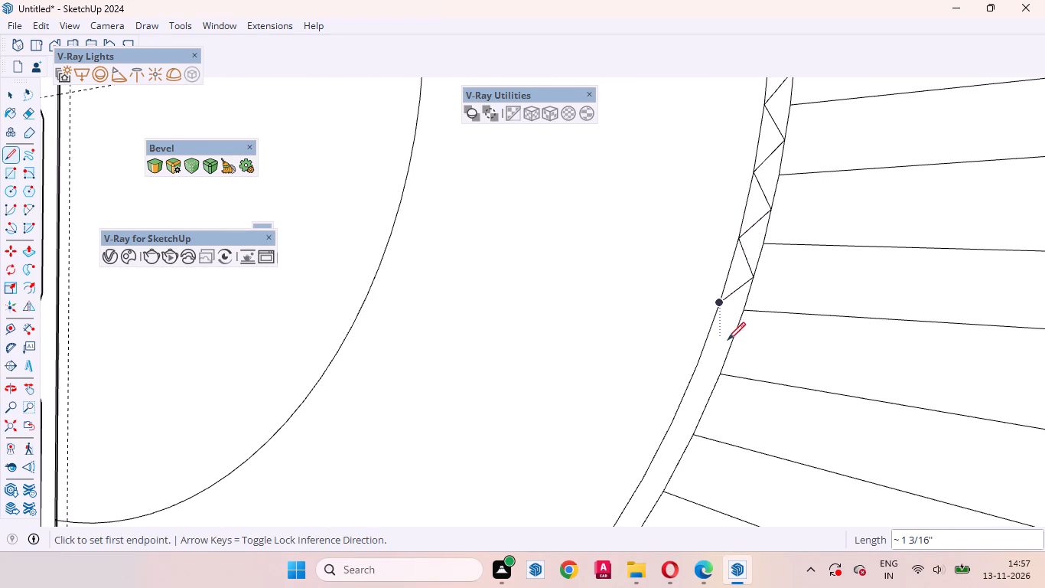
pyautogui.click(734, 343)
pyautogui.click(721, 306)
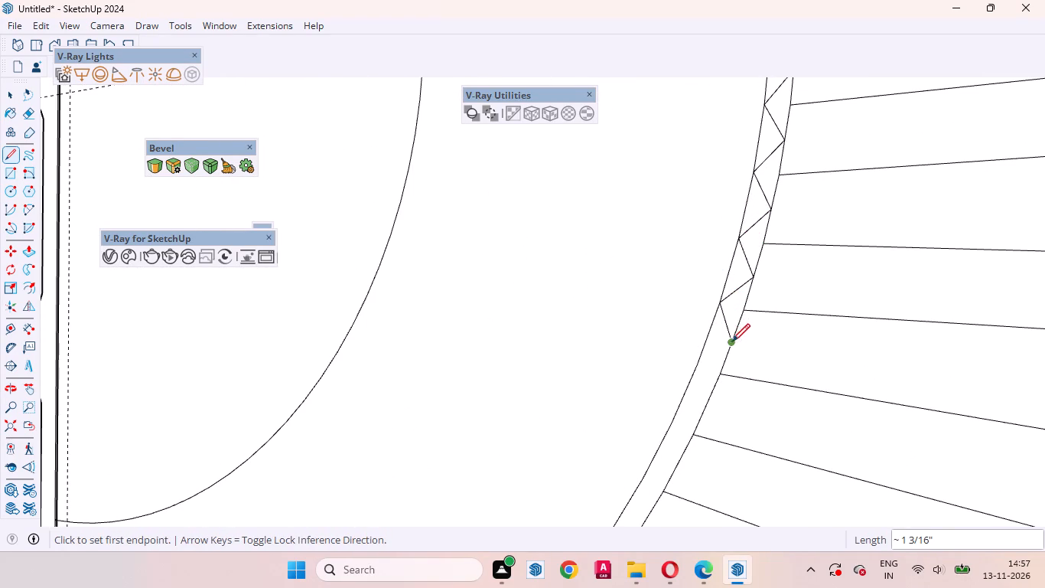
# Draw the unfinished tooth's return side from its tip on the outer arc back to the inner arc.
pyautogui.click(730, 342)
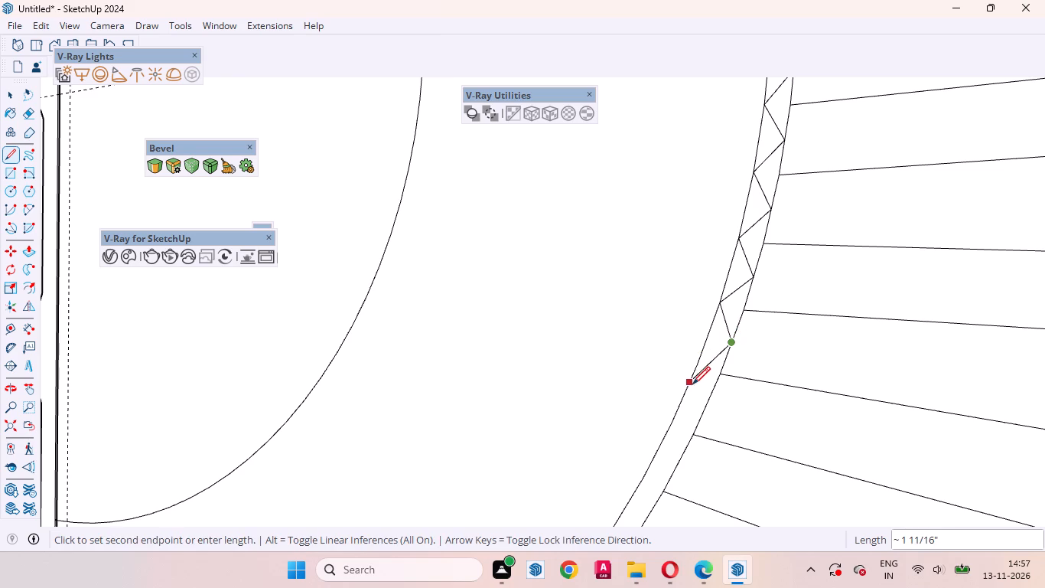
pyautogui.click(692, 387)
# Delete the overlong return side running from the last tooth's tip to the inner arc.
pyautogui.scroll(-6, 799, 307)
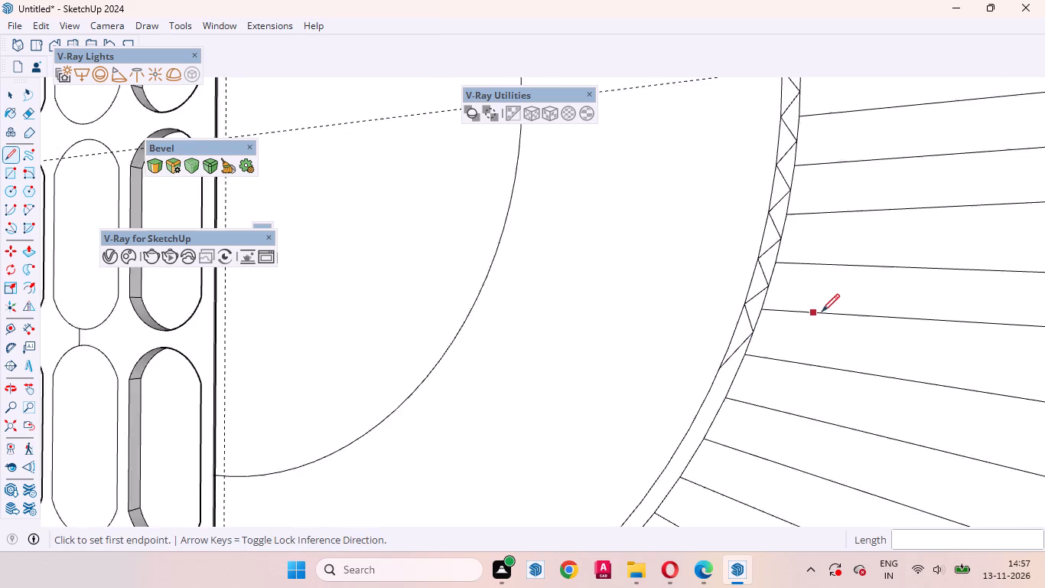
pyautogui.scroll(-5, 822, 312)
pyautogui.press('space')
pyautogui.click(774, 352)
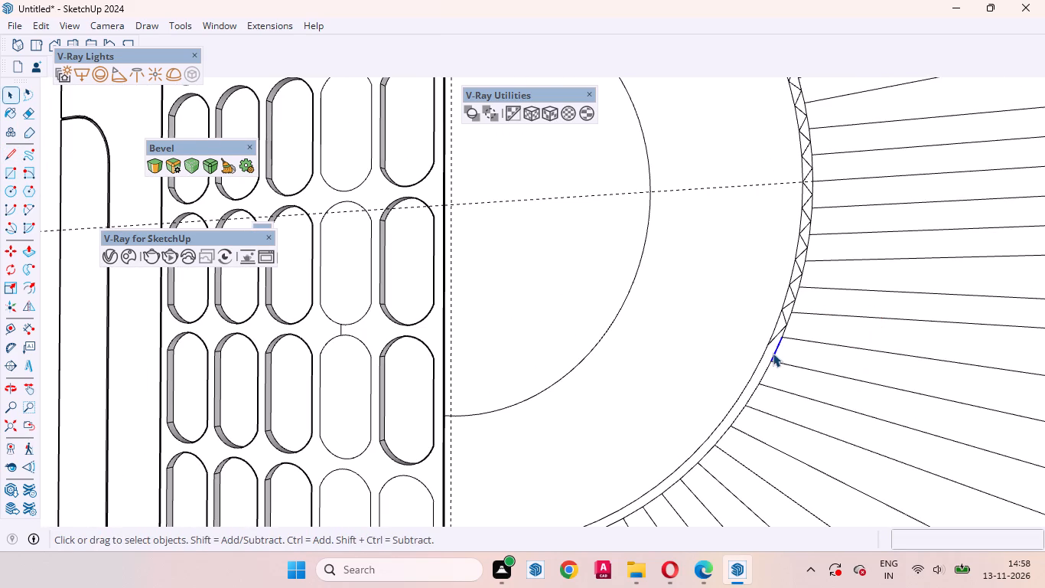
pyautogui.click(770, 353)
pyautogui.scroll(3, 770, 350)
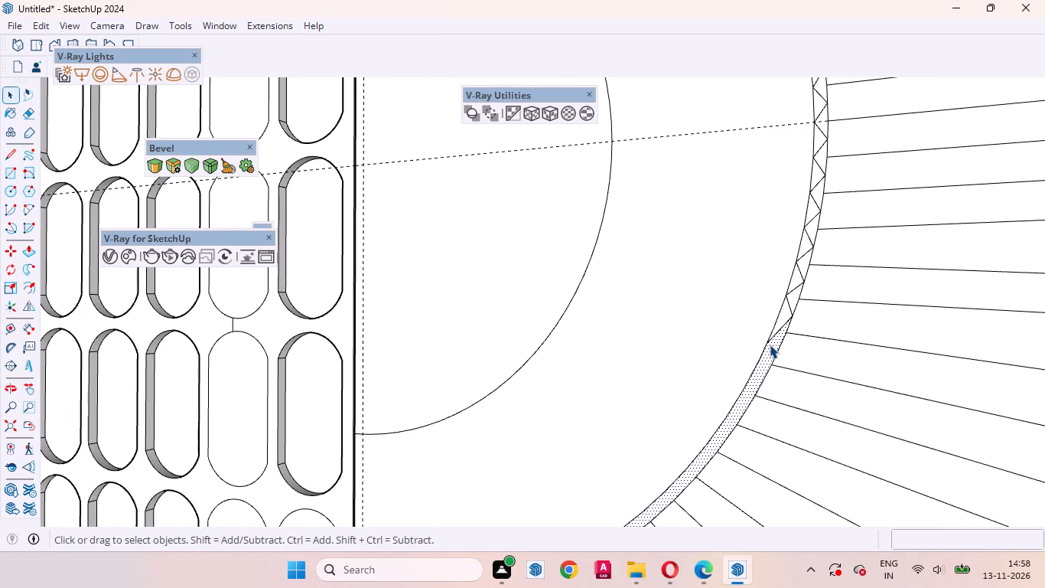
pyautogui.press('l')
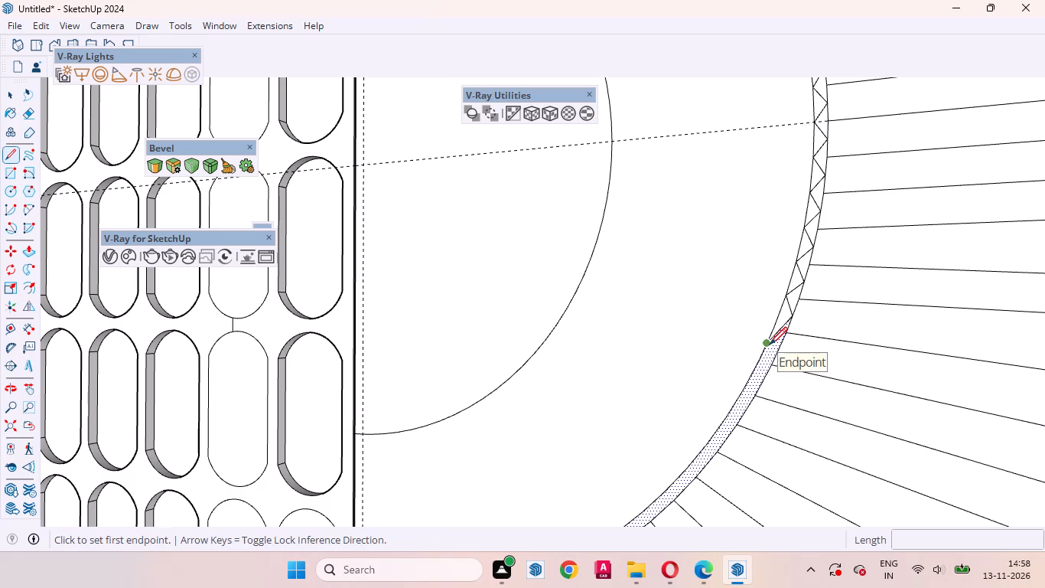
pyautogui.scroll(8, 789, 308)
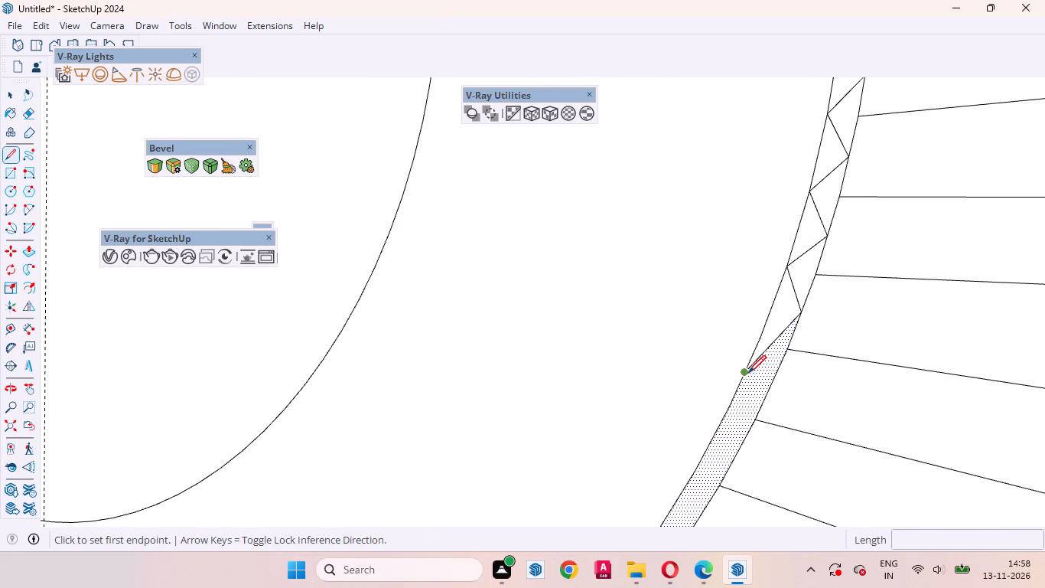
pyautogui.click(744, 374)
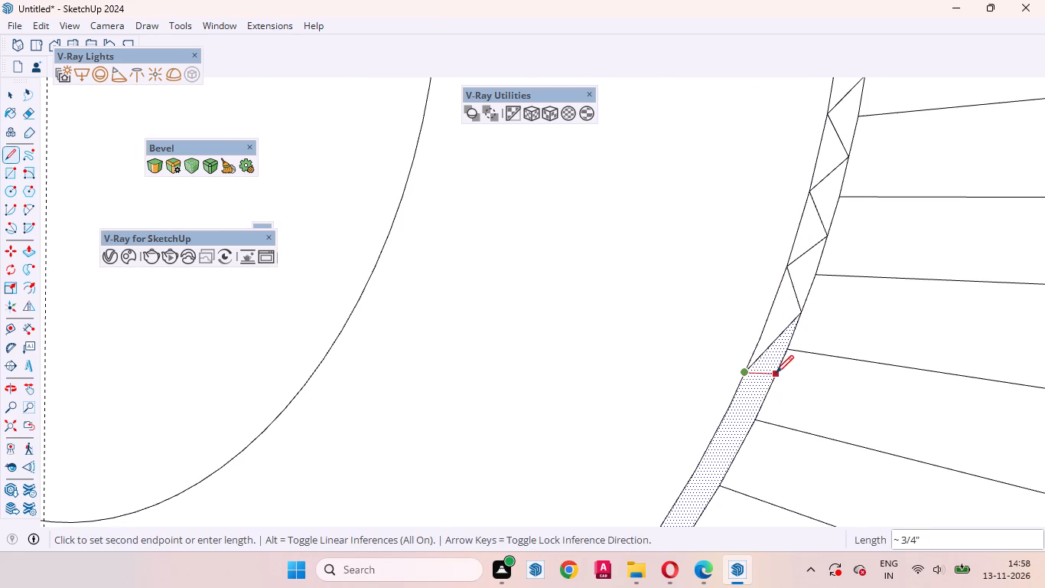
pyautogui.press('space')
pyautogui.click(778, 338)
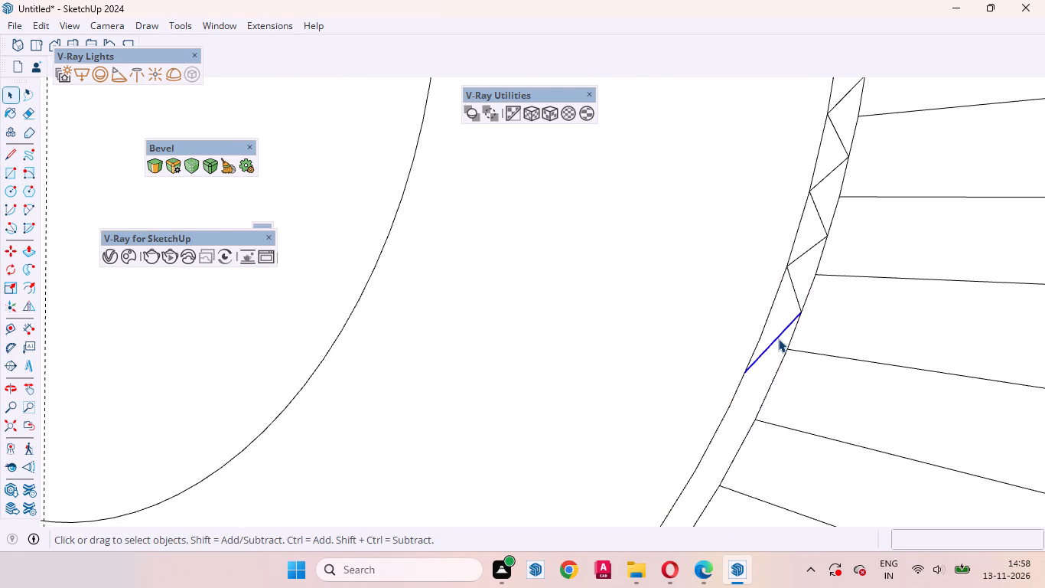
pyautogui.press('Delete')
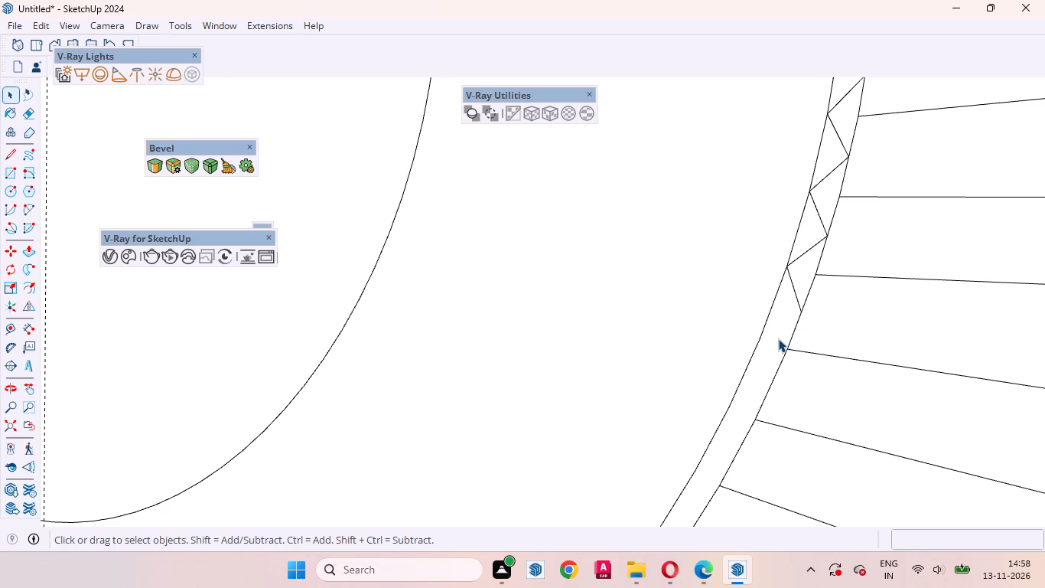
# Extend the zigzag down the lower arc band with two more triangles from the last tooth's tip, sides about 1 3/16".
pyautogui.press('l')
pyautogui.click(800, 313)
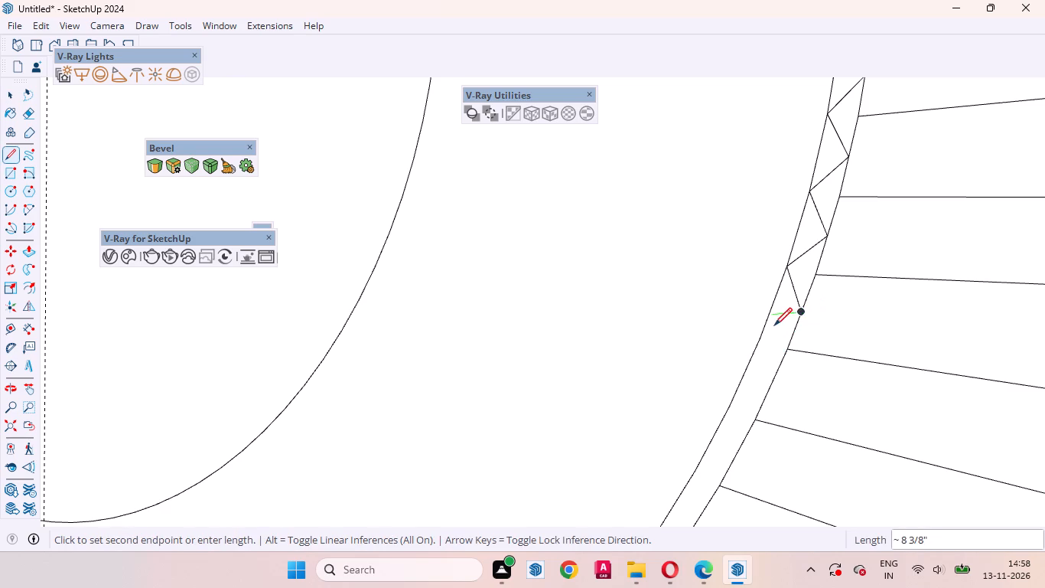
pyautogui.click(764, 332)
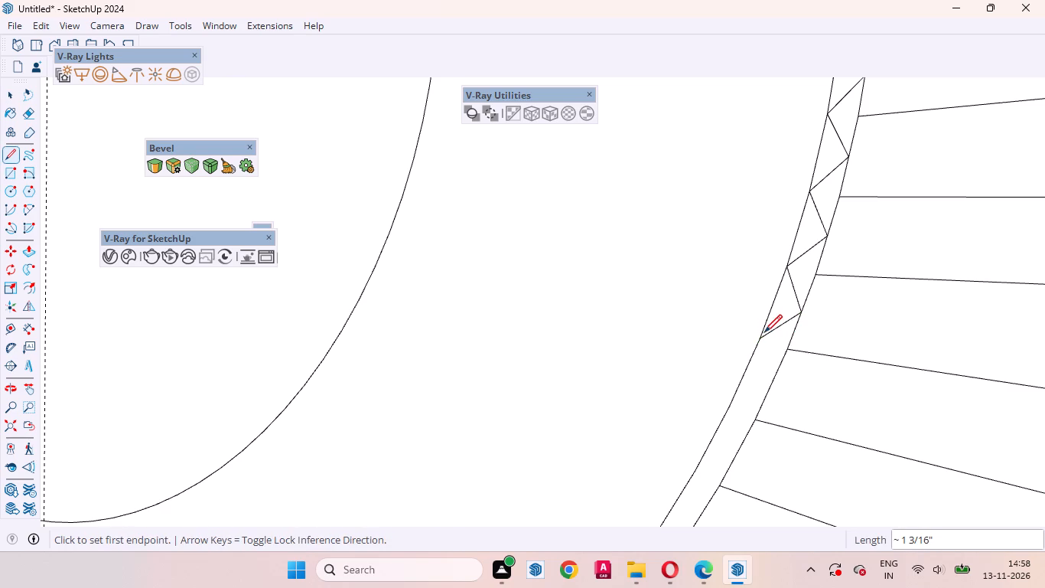
pyautogui.click(771, 384)
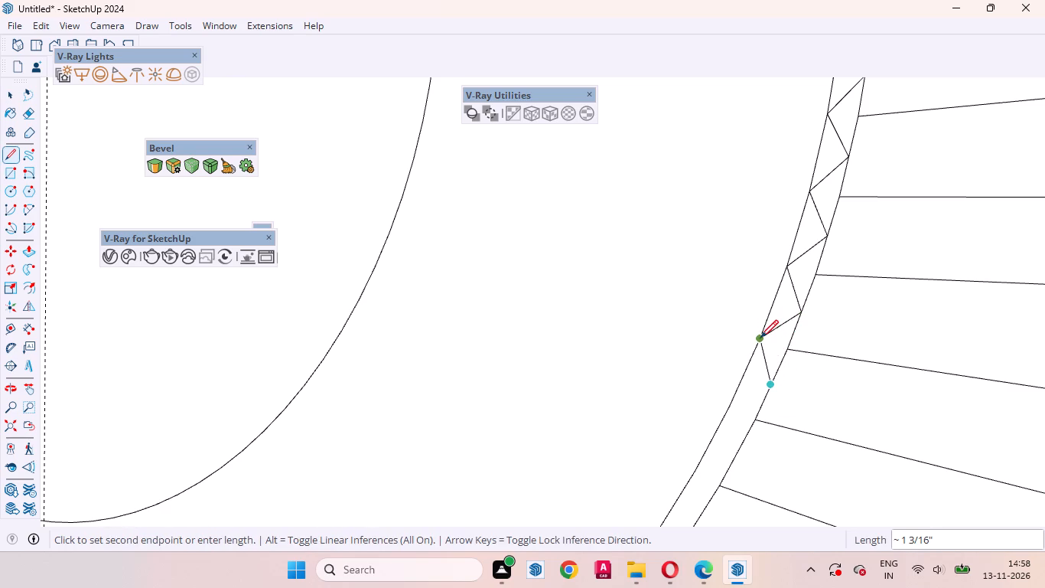
pyautogui.click(760, 338)
pyautogui.click(770, 386)
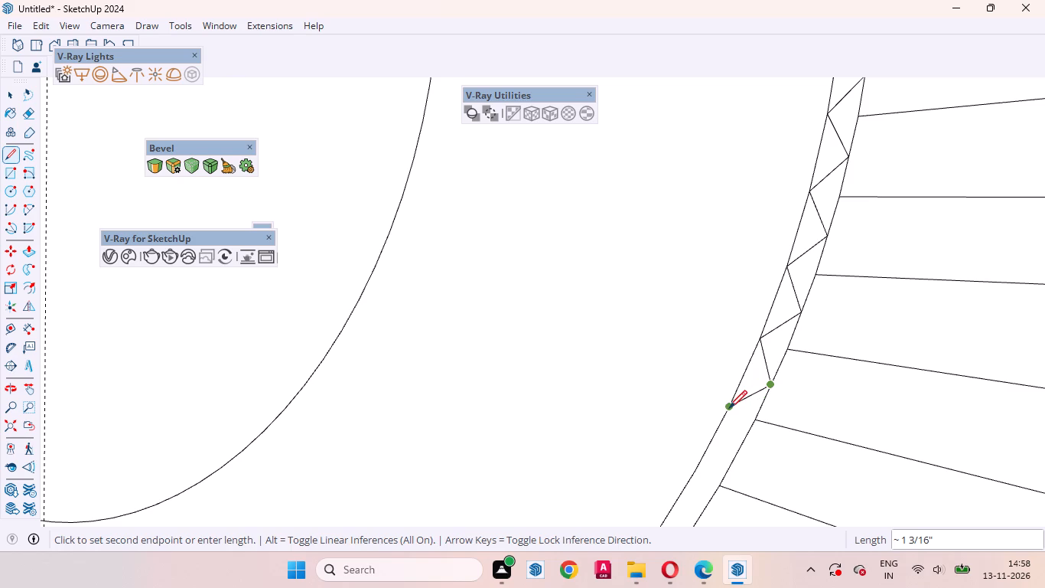
pyautogui.click(729, 408)
pyautogui.click(735, 454)
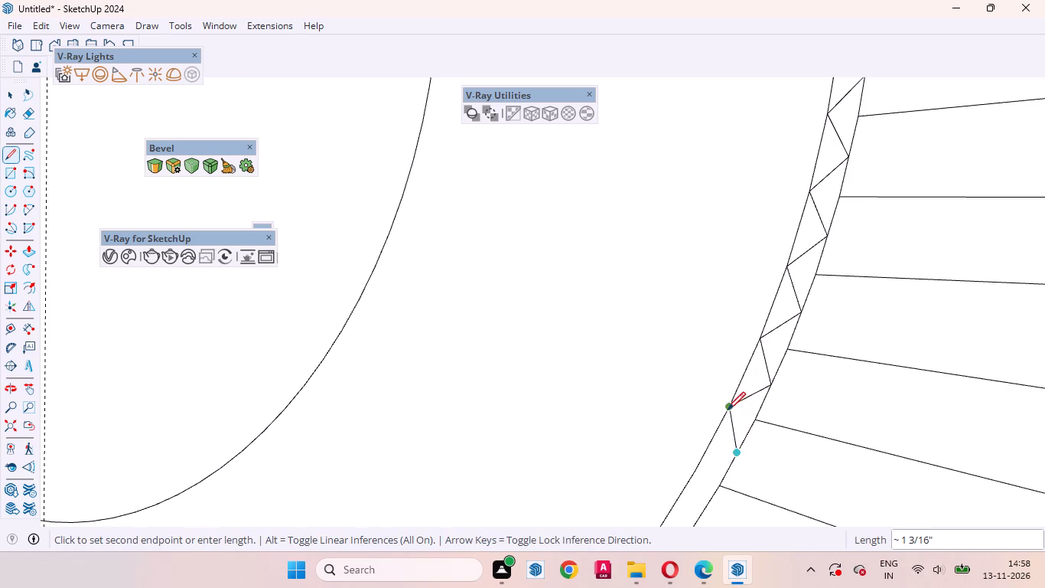
pyautogui.click(728, 410)
# Draw three more zigzag triangles down the lower arc band between the inner and outer arcs, sides about 1 3/16".
pyautogui.scroll(-9, 712, 242)
pyautogui.scroll(7, 761, 329)
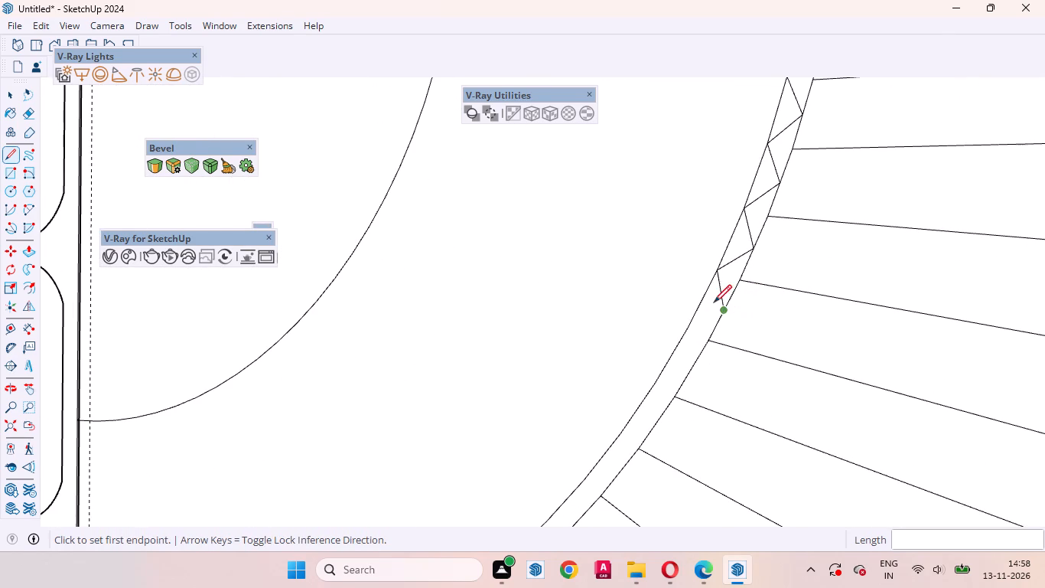
pyautogui.click(720, 310)
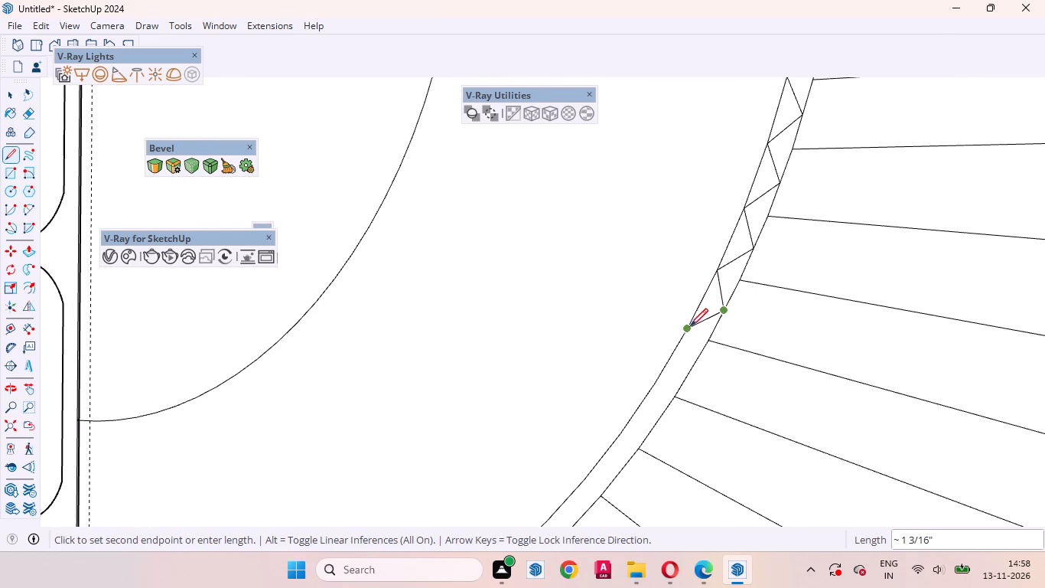
pyautogui.click(690, 326)
pyautogui.click(690, 367)
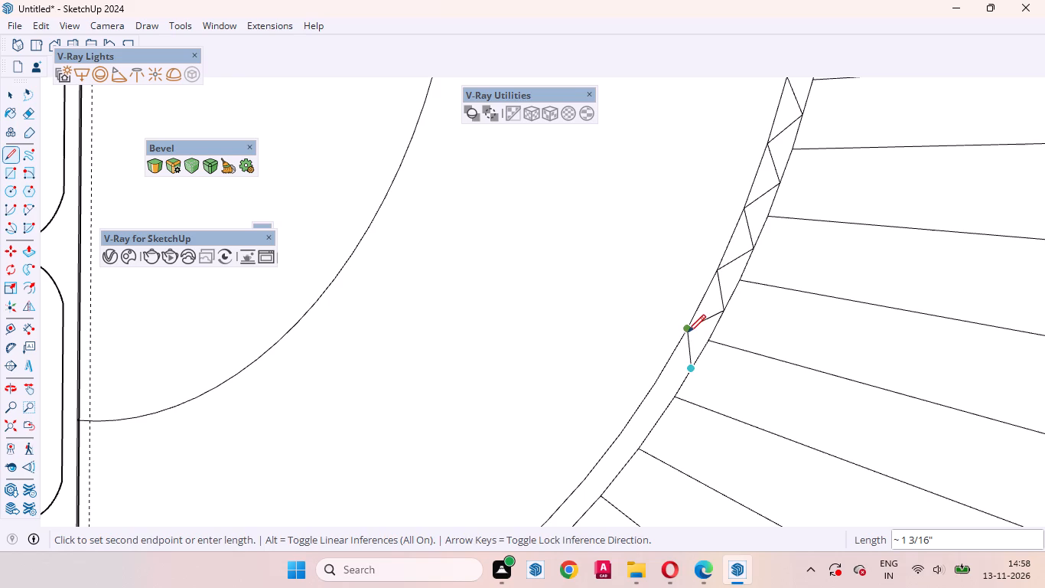
pyautogui.click(688, 332)
pyautogui.click(691, 371)
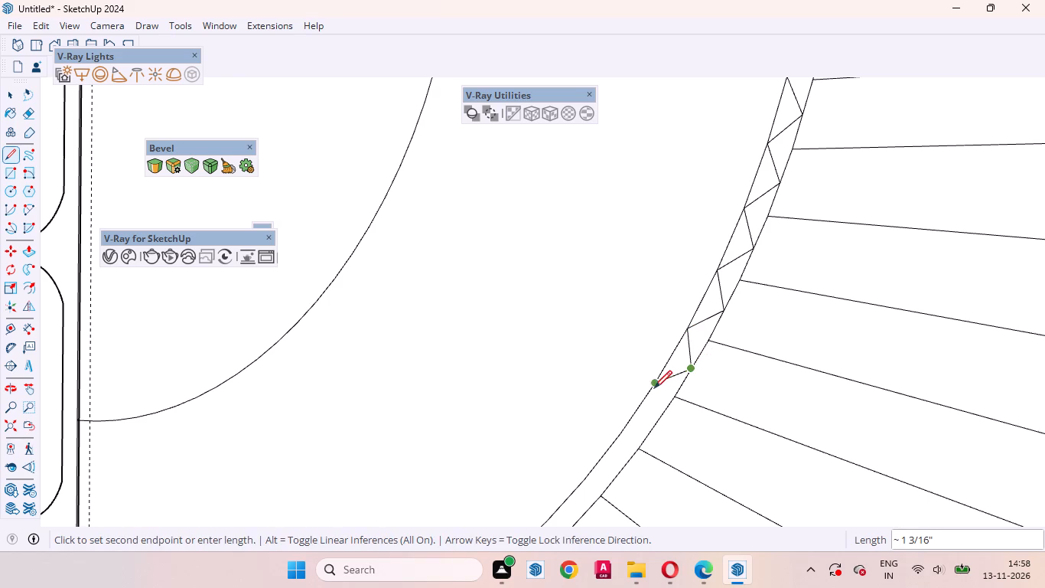
pyautogui.click(653, 387)
pyautogui.click(657, 420)
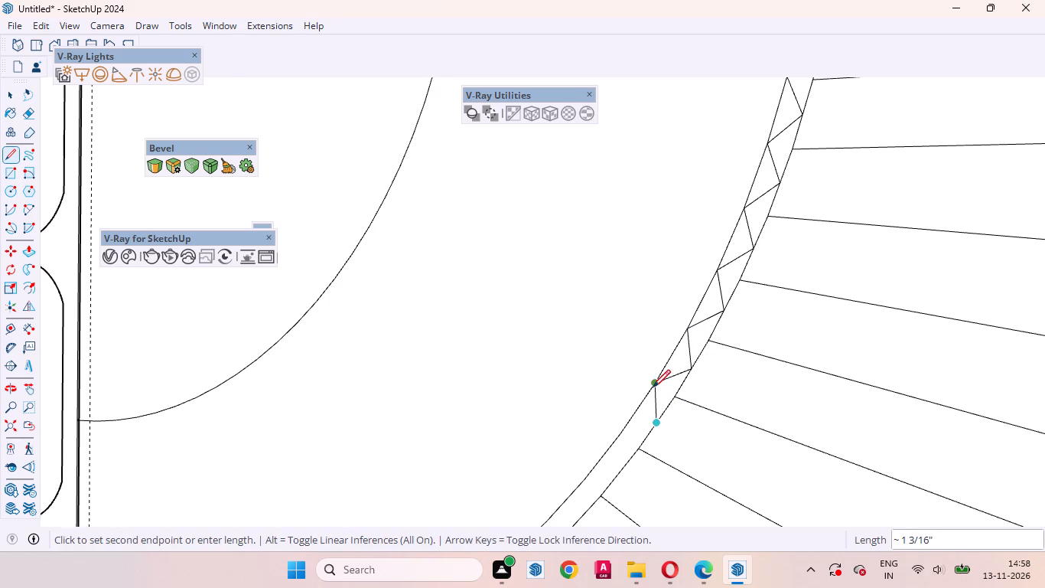
pyautogui.click(653, 387)
pyautogui.click(656, 427)
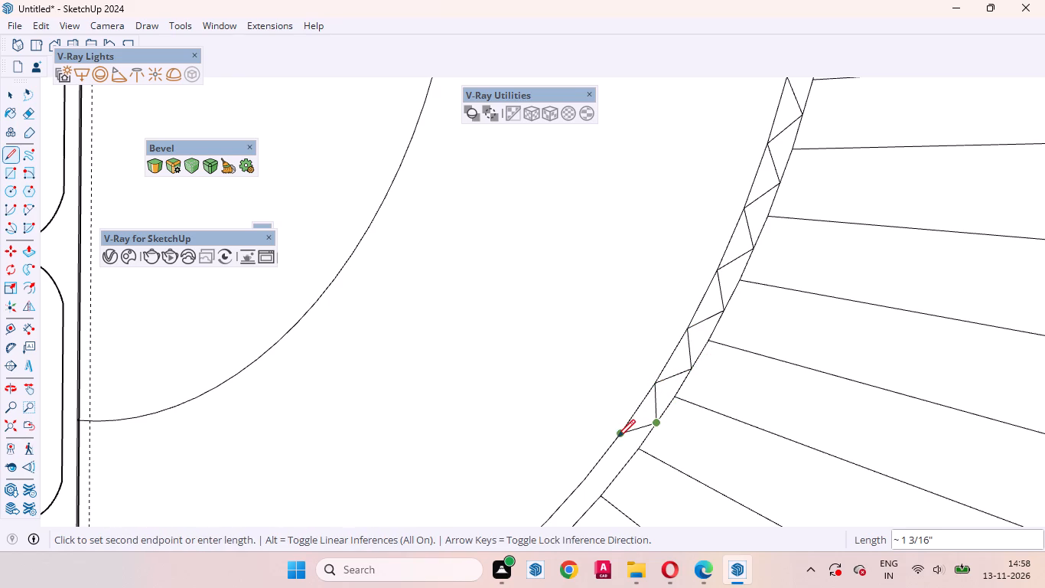
pyautogui.click(617, 437)
pyautogui.click(620, 471)
pyautogui.click(622, 433)
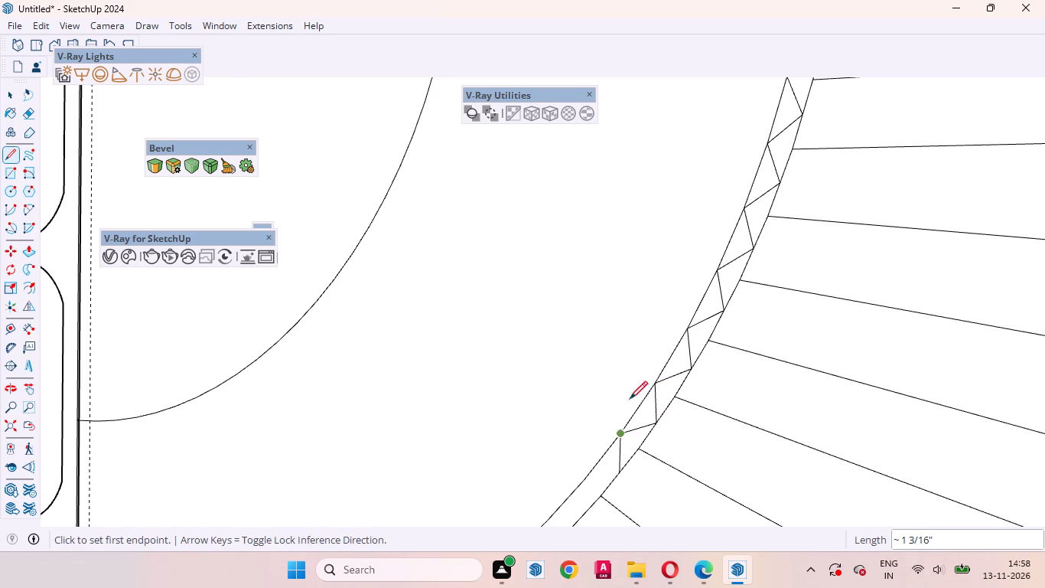
# Continue the zigzag along the lower arc band with two more triangles from the last tip on the outer arc, sides about 1 3/16".
pyautogui.scroll(-5, 648, 289)
pyautogui.scroll(1, 747, 195)
pyautogui.scroll(-14, 754, 195)
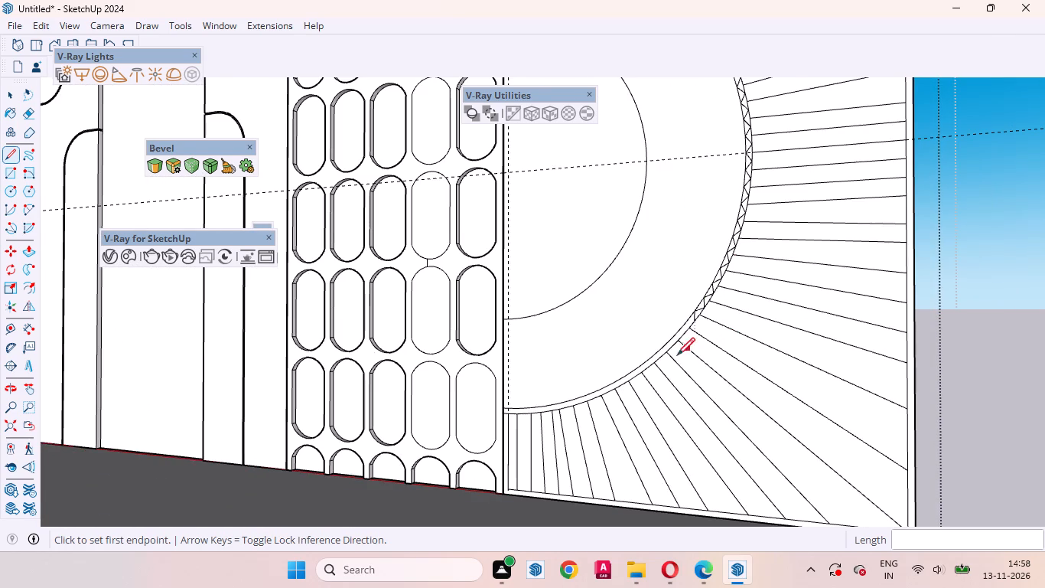
pyautogui.scroll(20, 666, 361)
pyautogui.scroll(1, 666, 361)
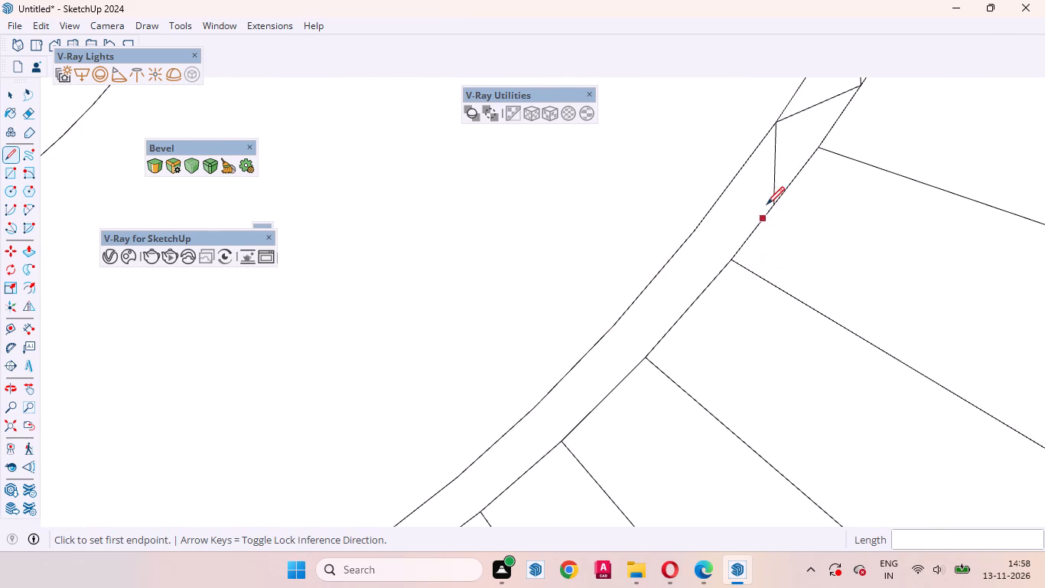
pyautogui.click(775, 202)
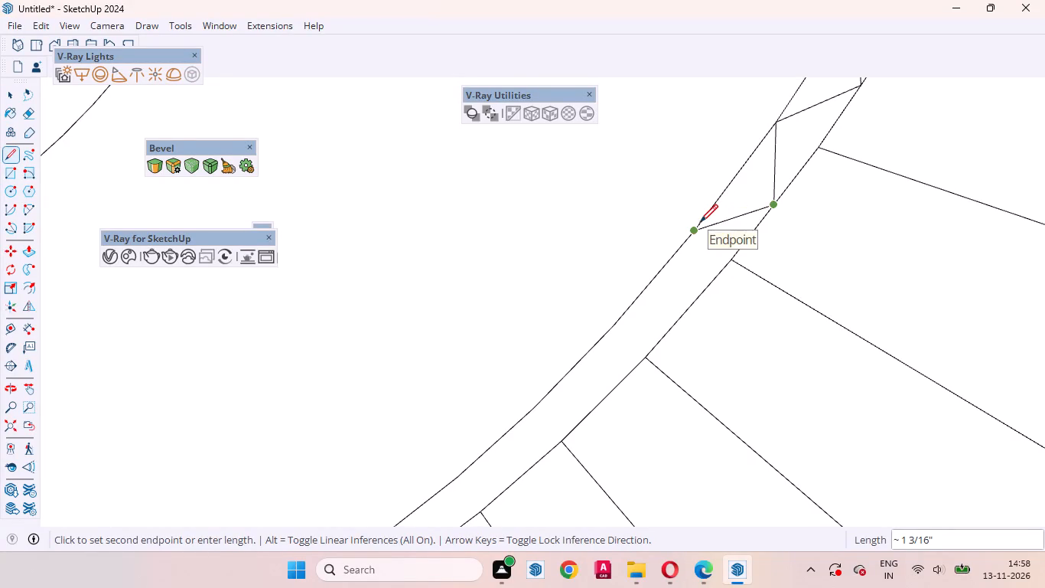
pyautogui.click(695, 228)
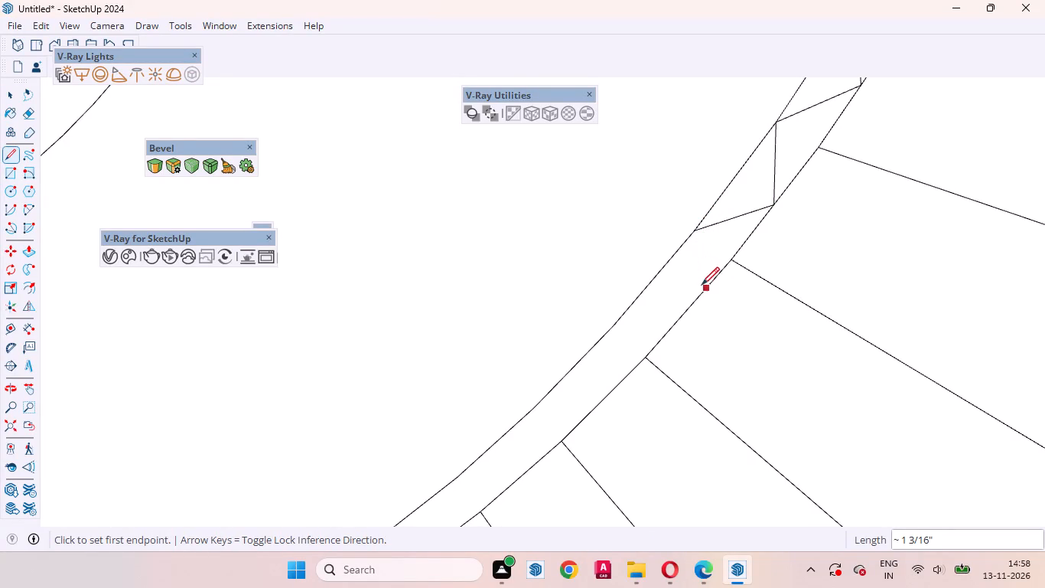
pyautogui.click(687, 309)
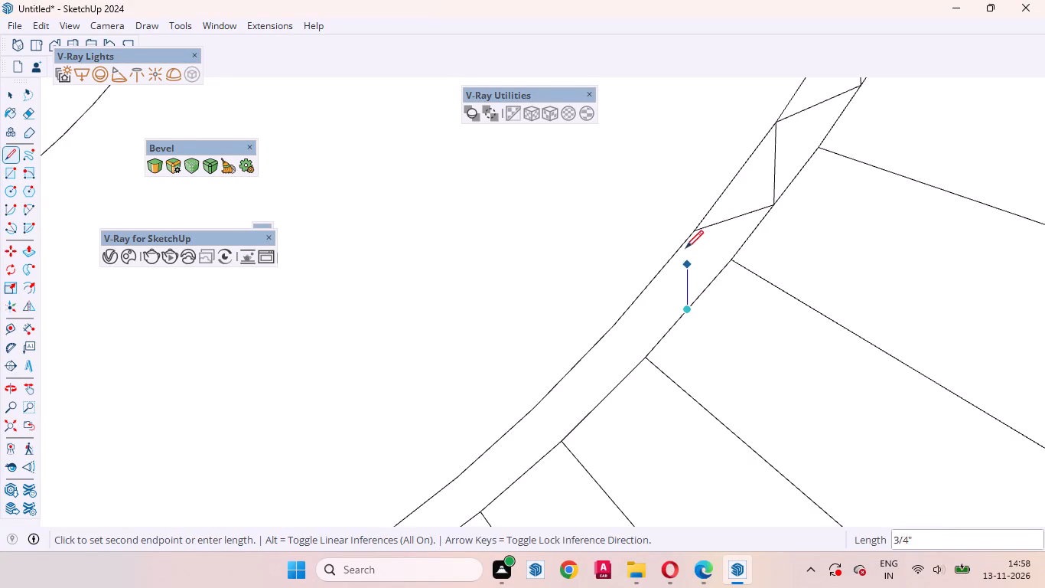
pyautogui.click(693, 233)
pyautogui.click(686, 310)
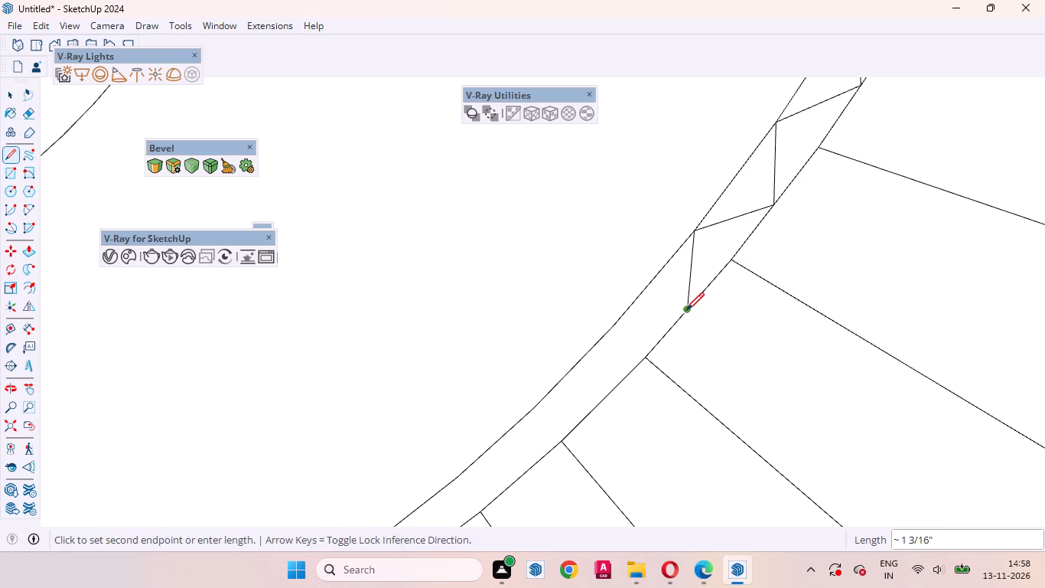
pyautogui.click(609, 326)
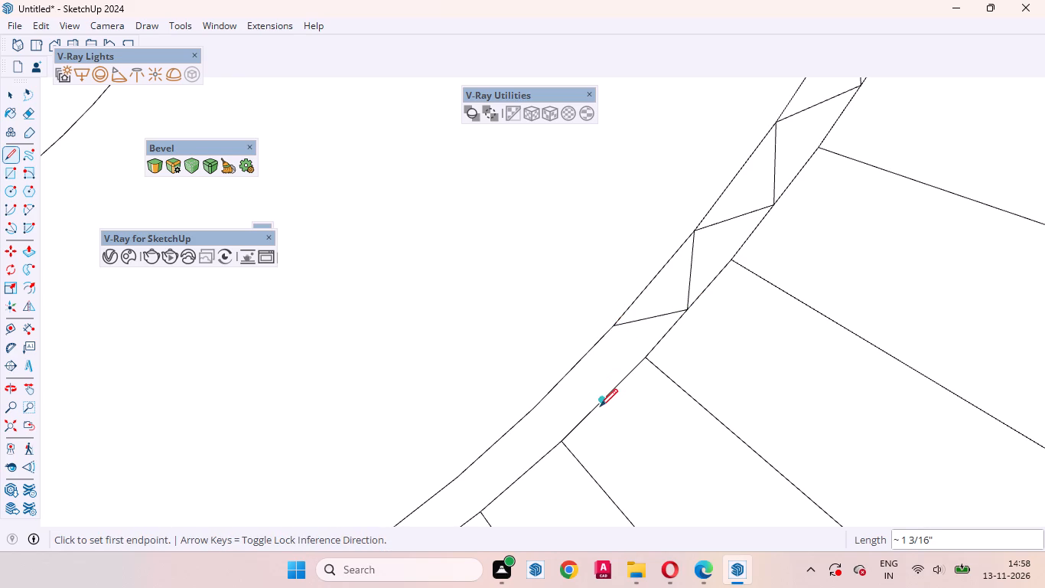
pyautogui.click(602, 400)
pyautogui.click(618, 325)
# Add two further zigzag triangles toward the bottom of the arc band, connecting both arcs with sides about 1 3/16".
pyautogui.scroll(-4, 660, 248)
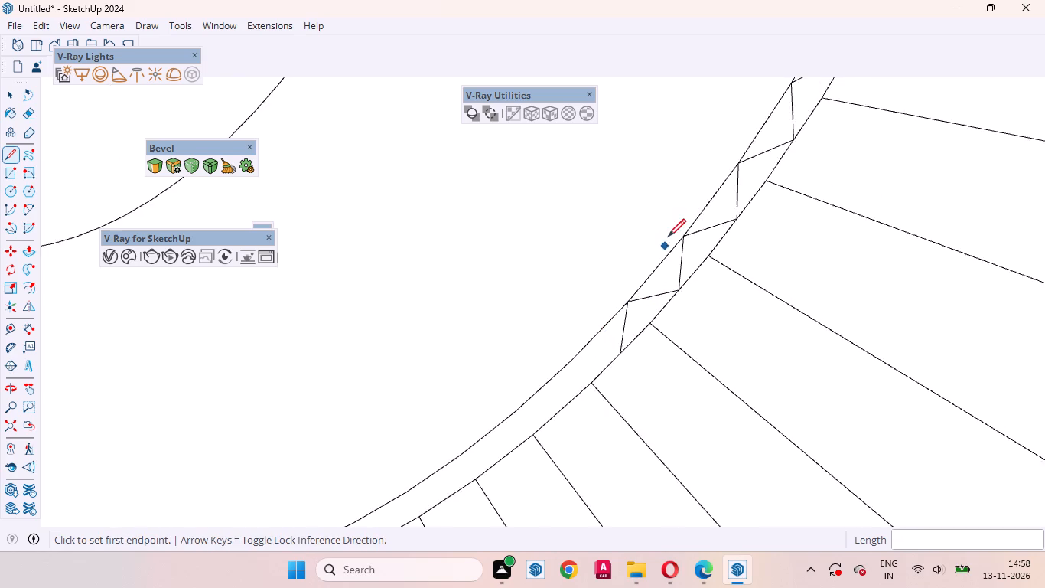
pyautogui.scroll(-4, 668, 237)
pyautogui.scroll(4, 608, 341)
pyautogui.click(656, 308)
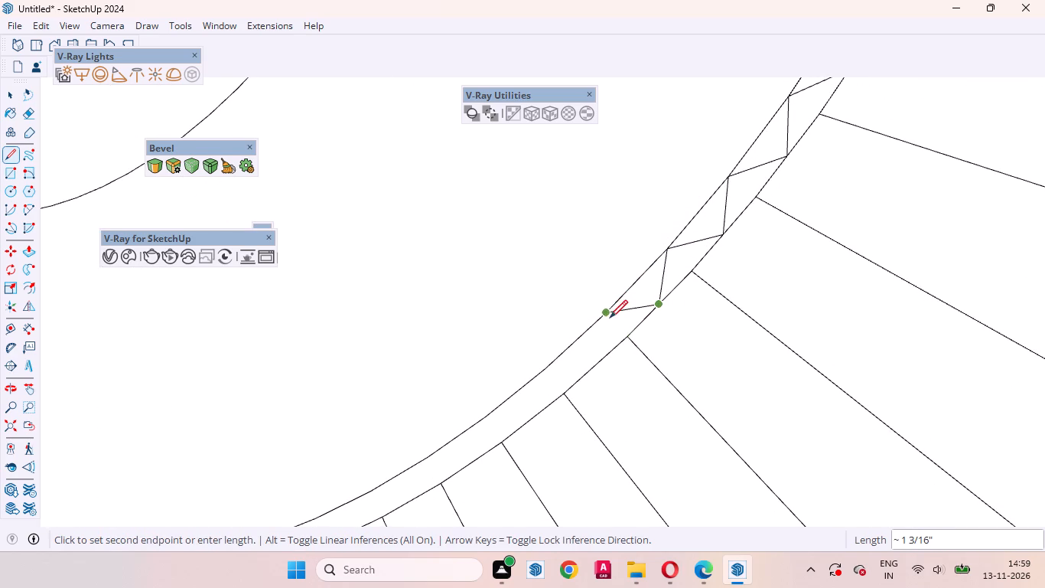
pyautogui.click(604, 314)
pyautogui.click(593, 364)
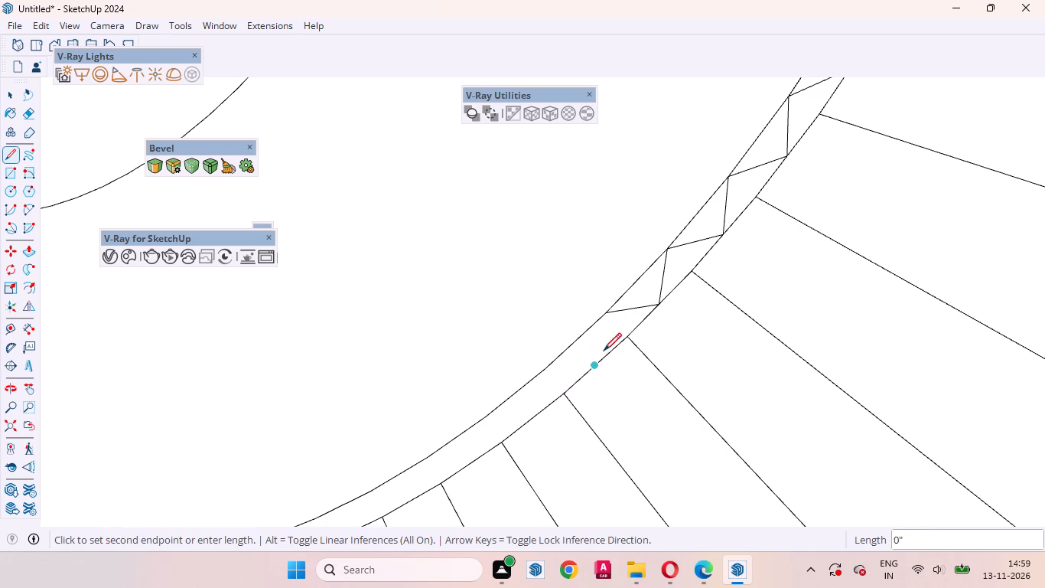
pyautogui.click(610, 309)
pyautogui.scroll(-8, 640, 221)
pyautogui.scroll(4, 579, 279)
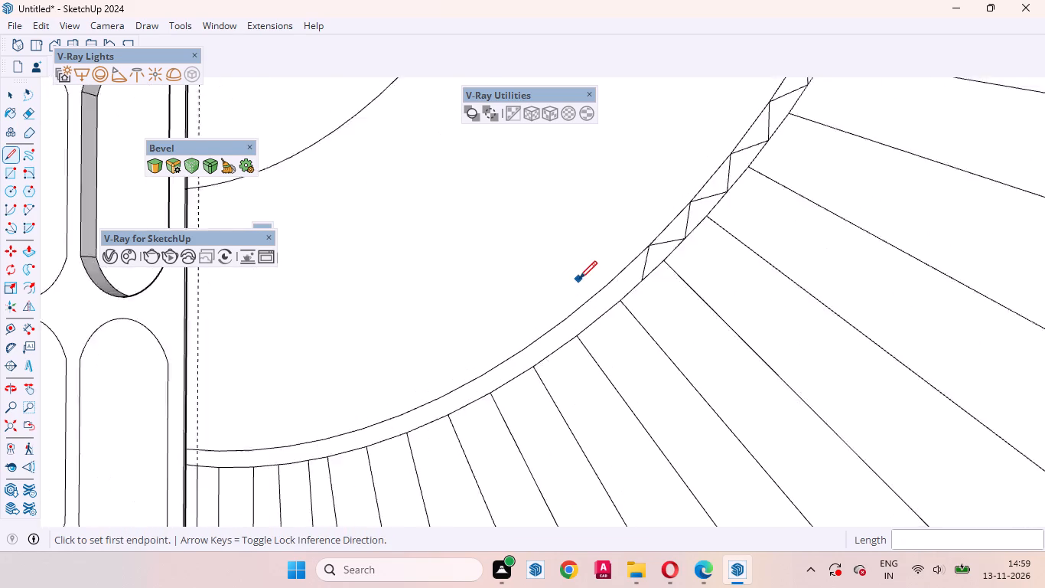
pyautogui.scroll(5, 579, 279)
pyautogui.click(687, 278)
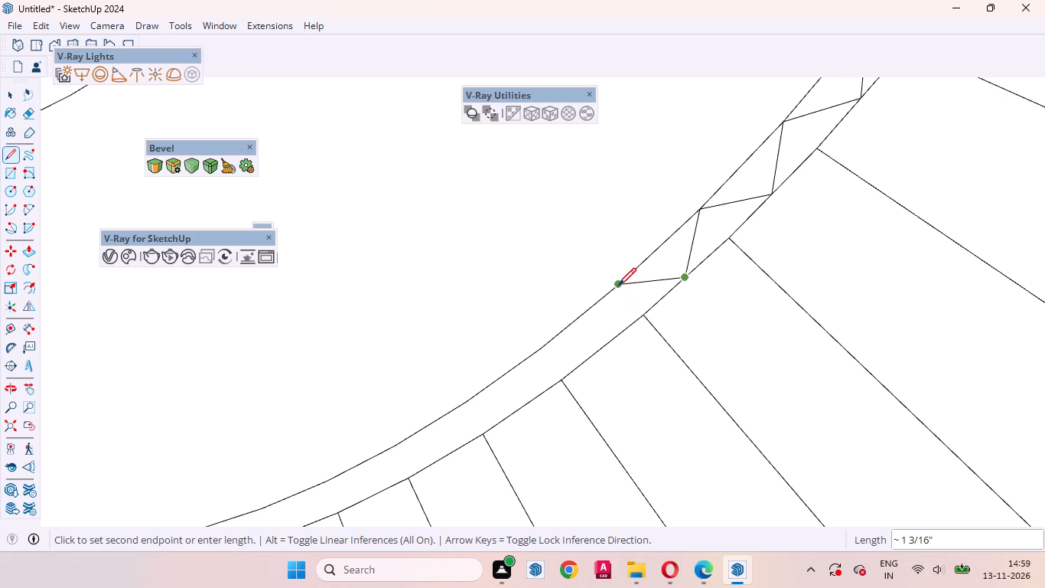
pyautogui.click(618, 286)
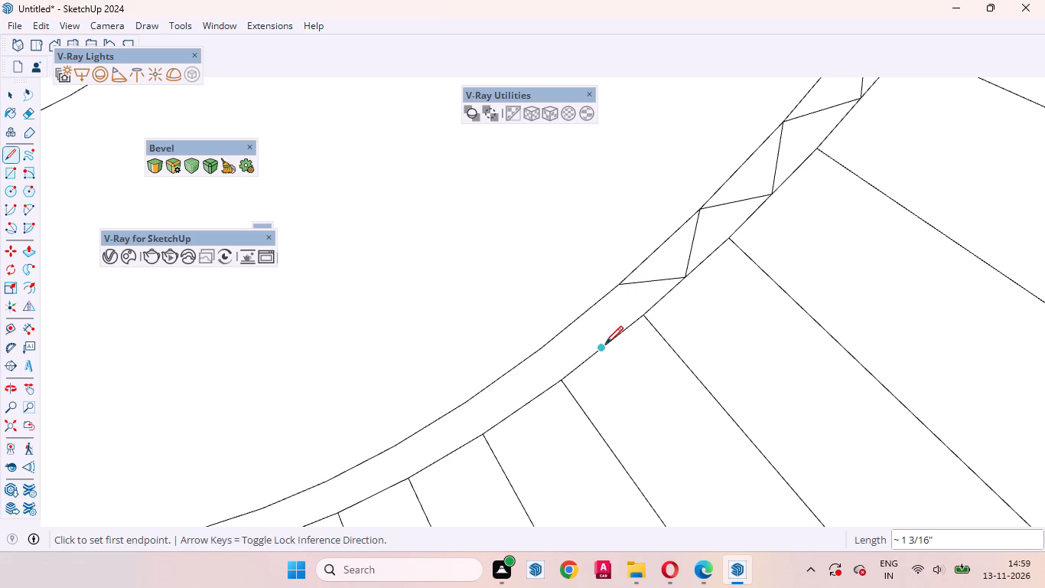
pyautogui.click(604, 345)
pyautogui.click(623, 286)
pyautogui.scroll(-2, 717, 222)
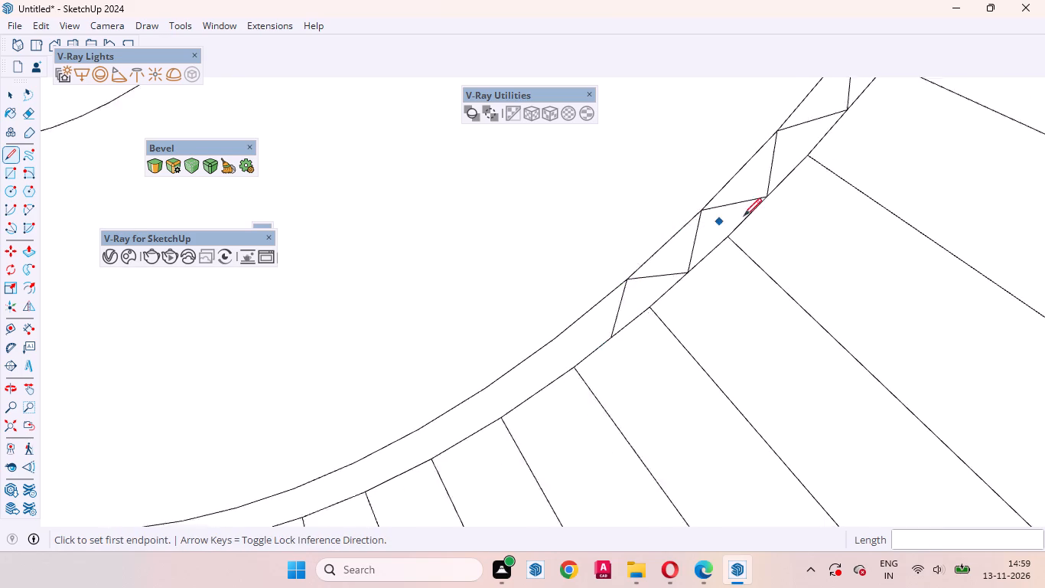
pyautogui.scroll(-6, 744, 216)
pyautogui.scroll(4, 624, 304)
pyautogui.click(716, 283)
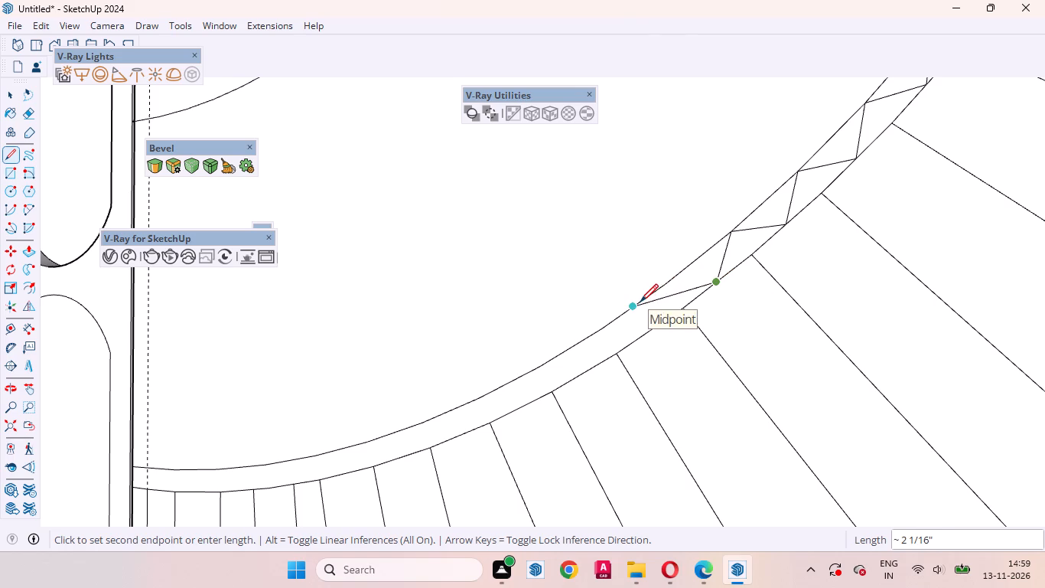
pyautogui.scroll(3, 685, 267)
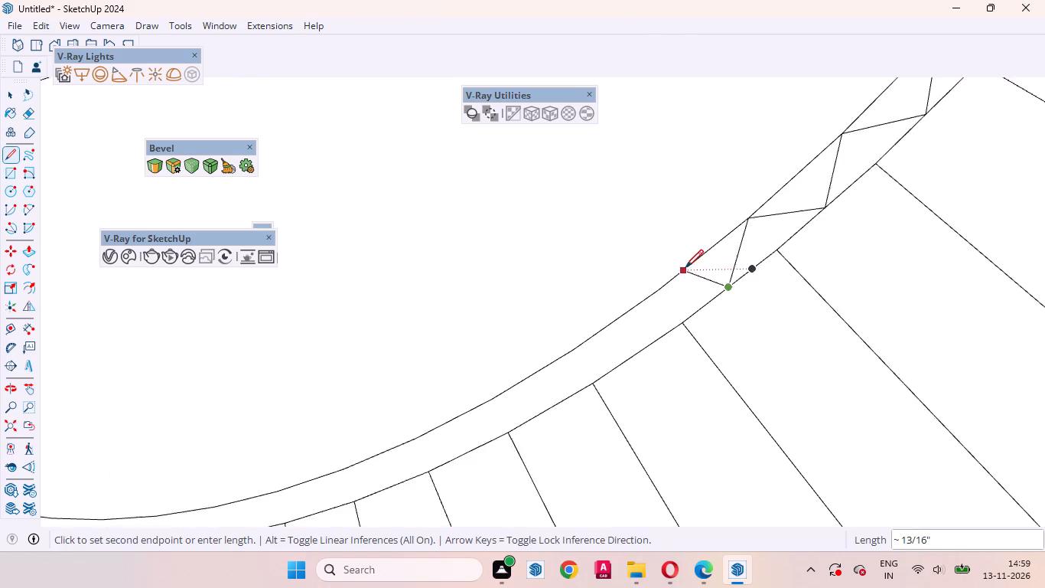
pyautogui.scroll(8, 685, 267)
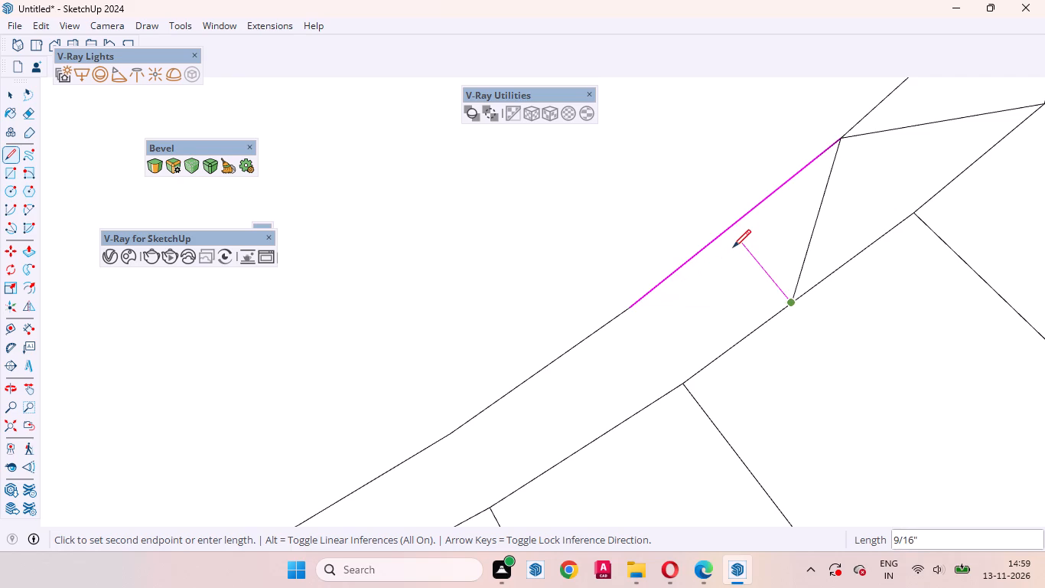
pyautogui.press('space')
# Extend the zigzag down the lower arc band with three more sides from the last tip on the outer arc, about 1 3/16" each.
pyautogui.scroll(-10, 717, 276)
pyautogui.scroll(1, 690, 325)
pyautogui.scroll(-7, 690, 328)
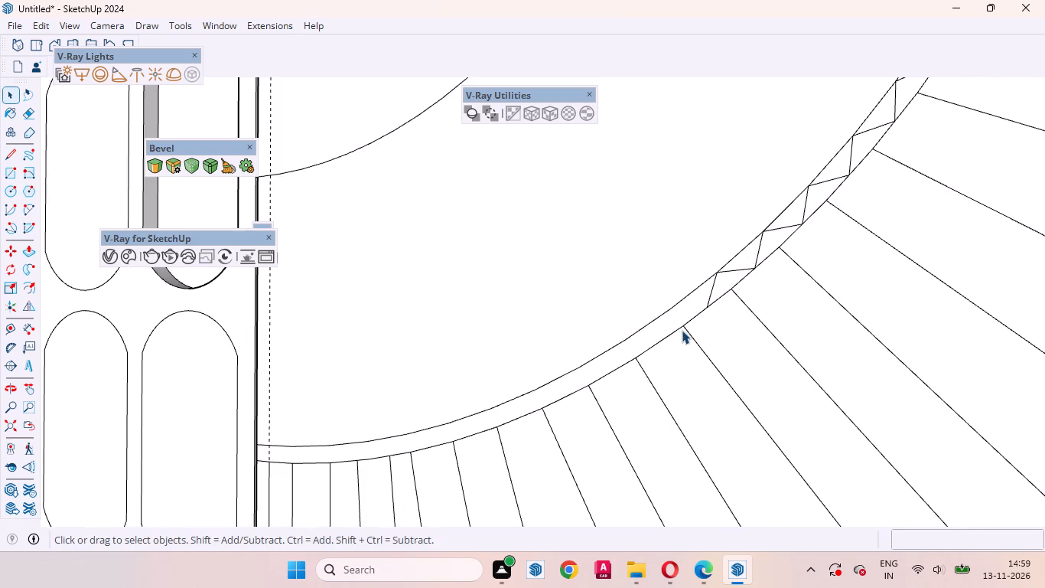
pyautogui.moveTo(682, 330); pyautogui.dragTo(866, 327, button='middle')
pyautogui.scroll(4, 728, 333)
pyautogui.click(659, 299)
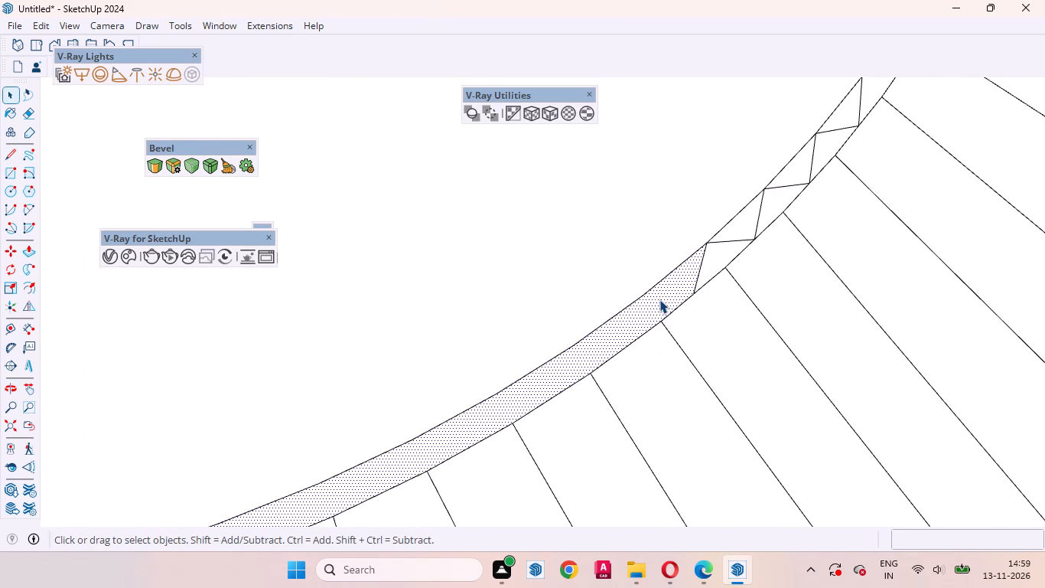
pyautogui.press('l')
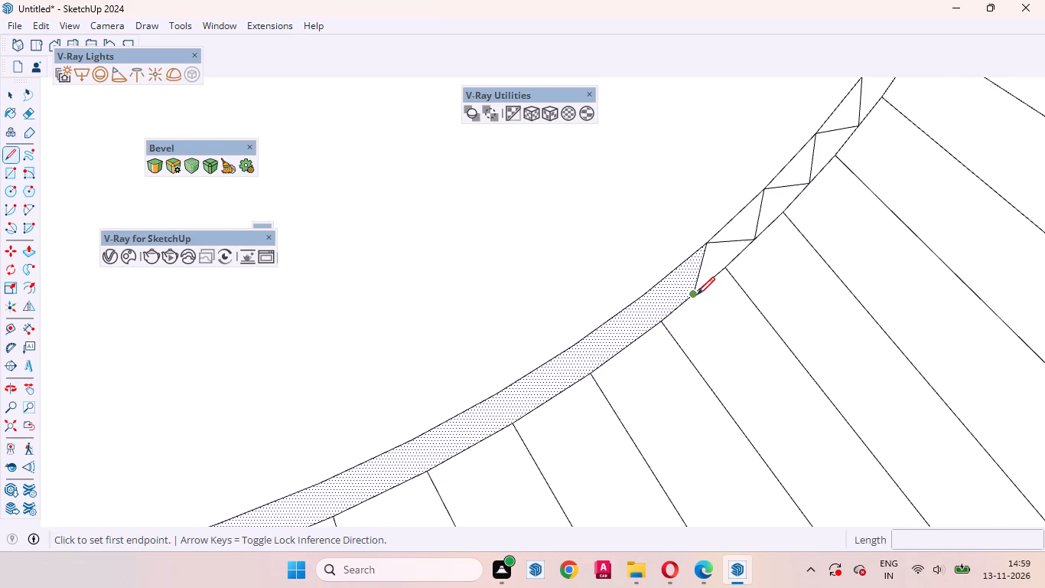
pyautogui.click(696, 295)
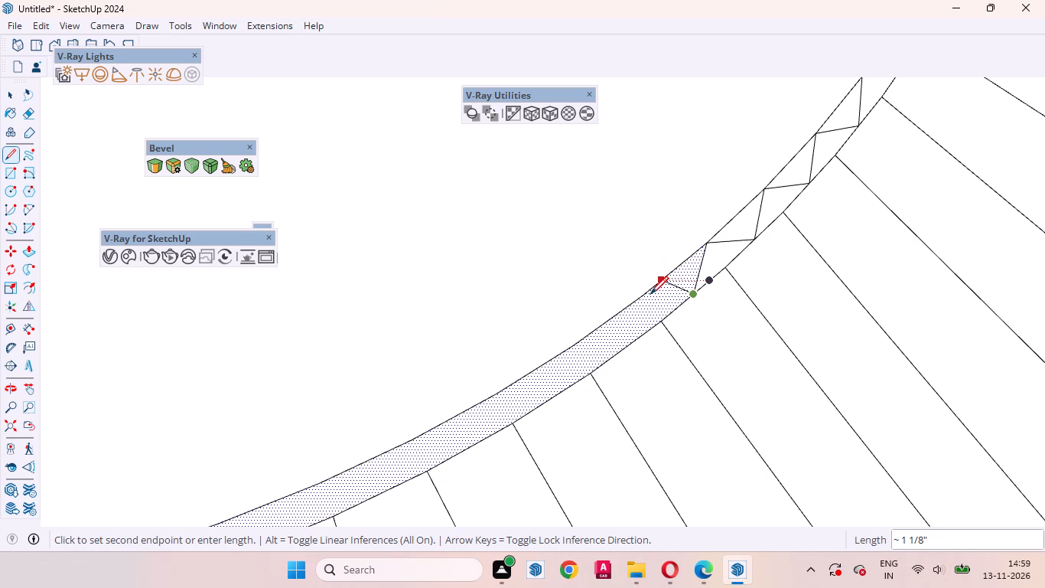
pyautogui.click(646, 296)
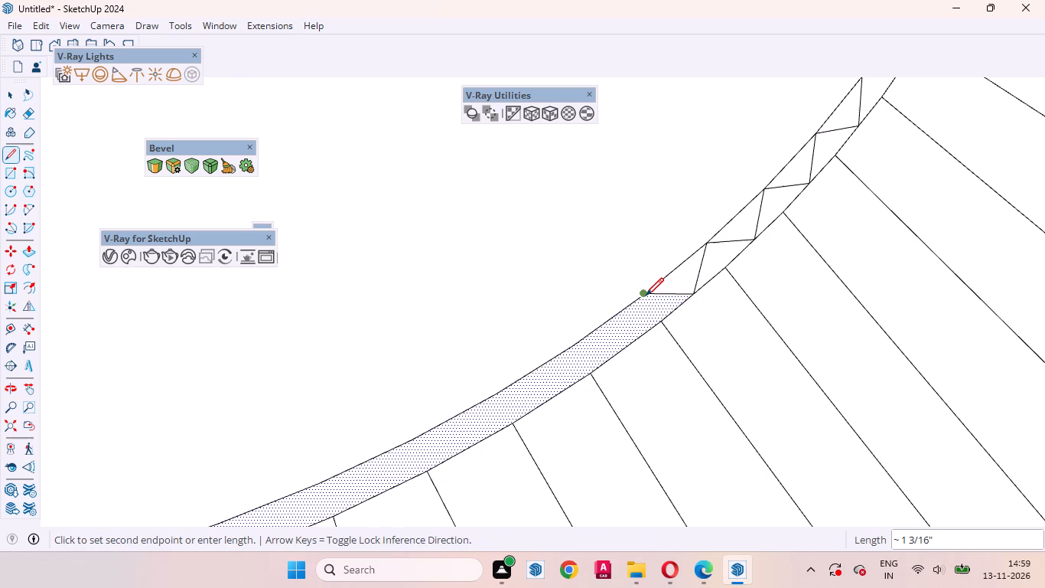
pyautogui.click(627, 348)
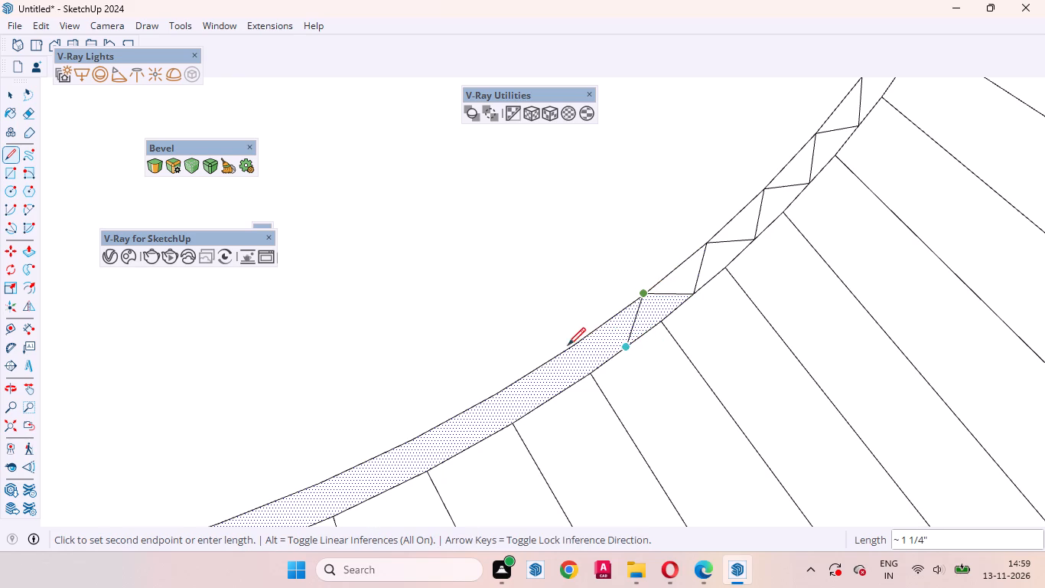
pyautogui.click(573, 348)
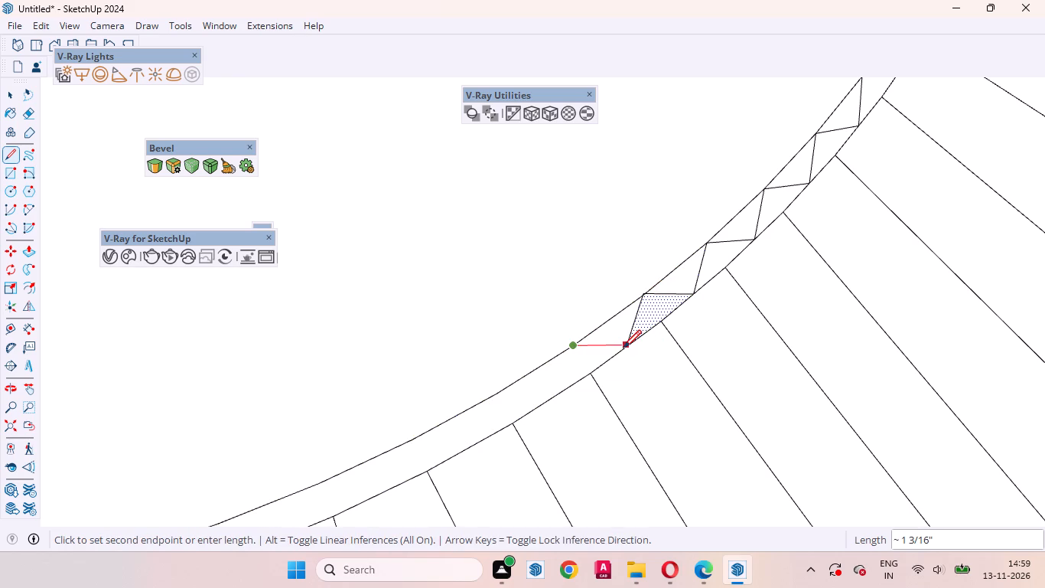
pyautogui.click(623, 348)
pyautogui.click(571, 348)
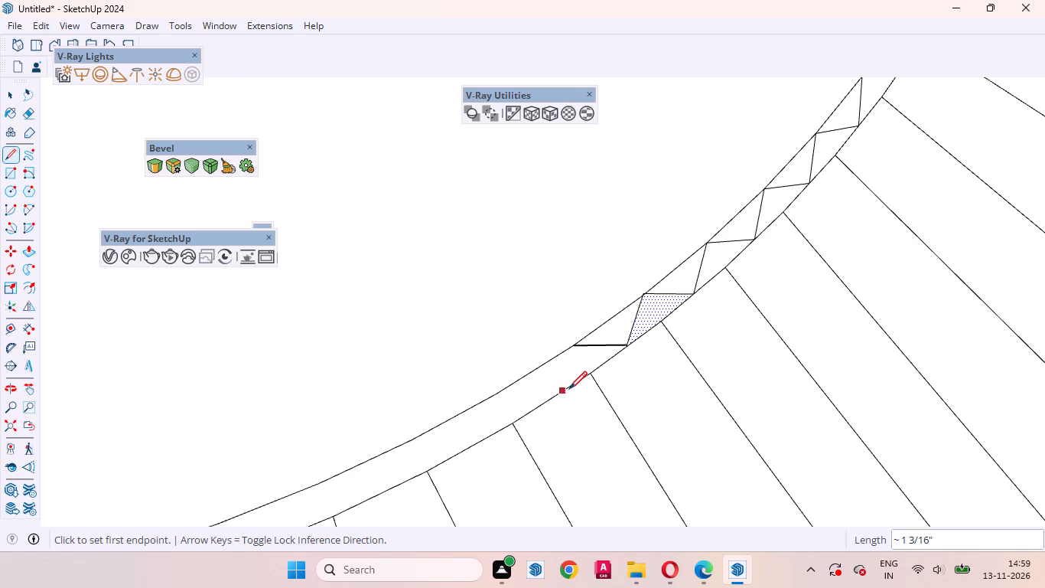
# Delete the last zigzag side and redraw it as a single line from the outer arc to the inner arc, about 1 3/16" long.
pyautogui.press('space')
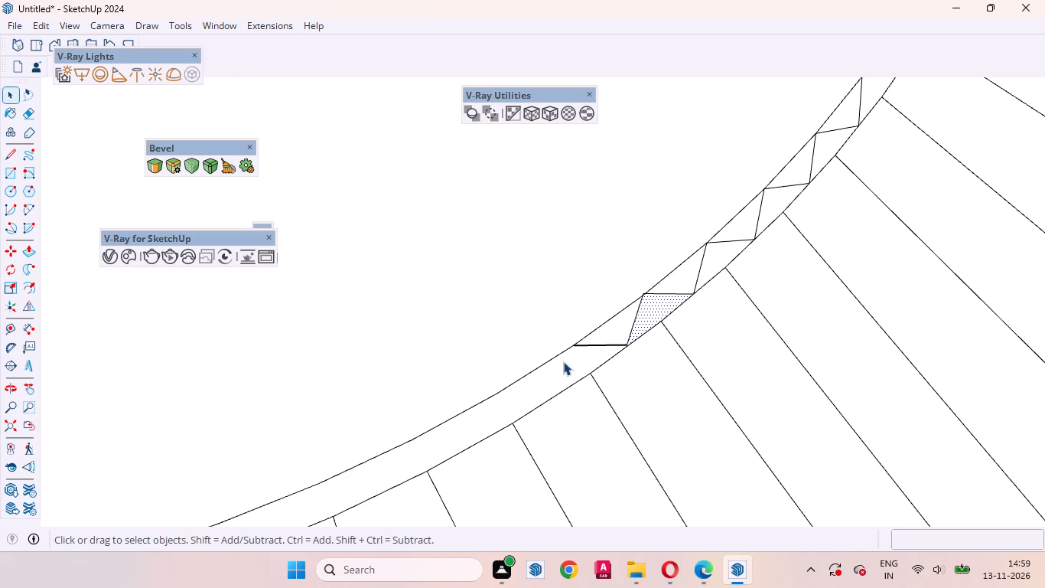
pyautogui.click(566, 361)
pyautogui.scroll(2, 629, 348)
pyautogui.click(584, 345)
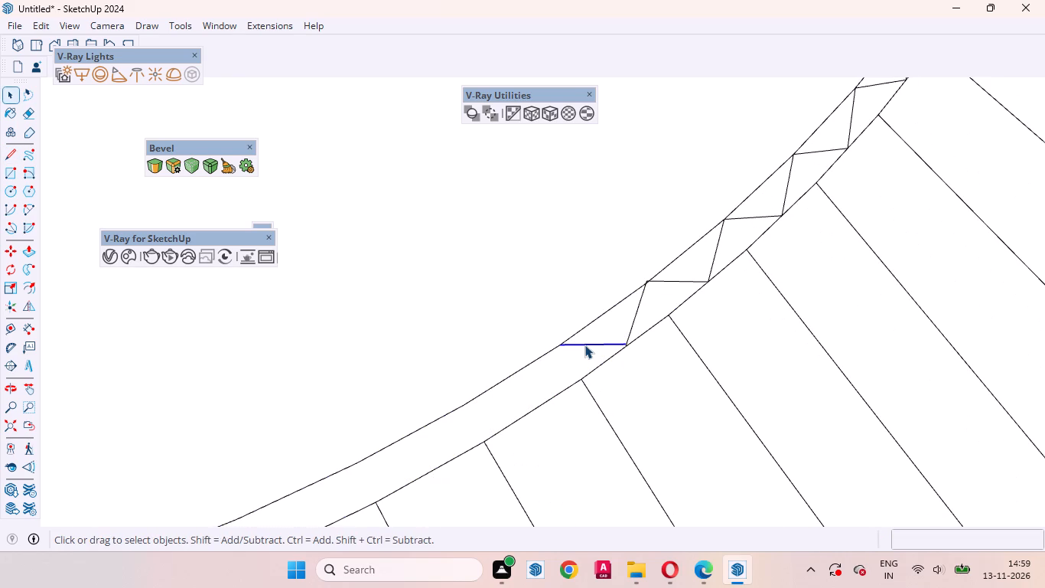
pyautogui.press('Delete')
pyautogui.press('l')
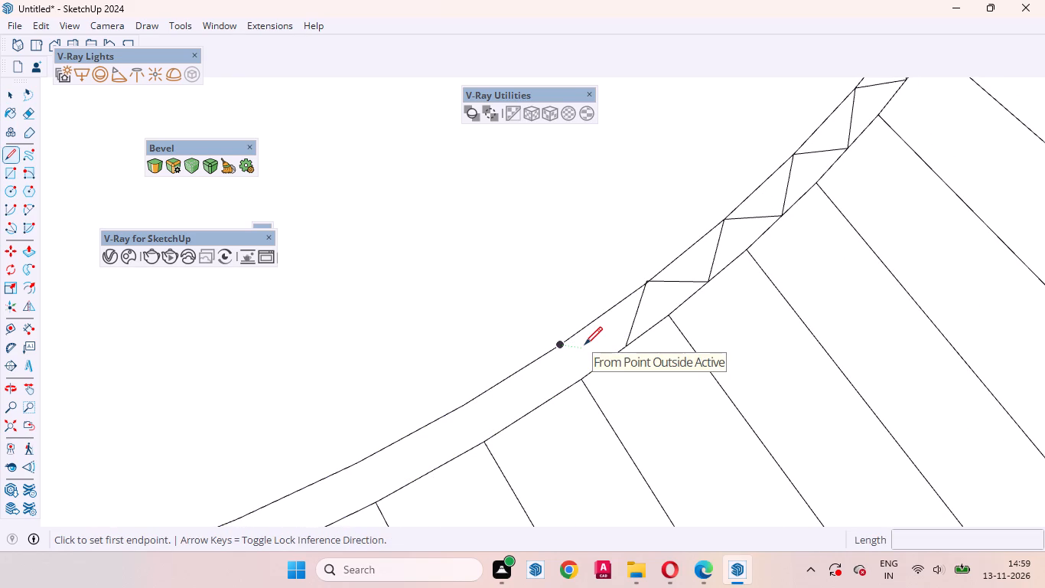
pyautogui.click(625, 348)
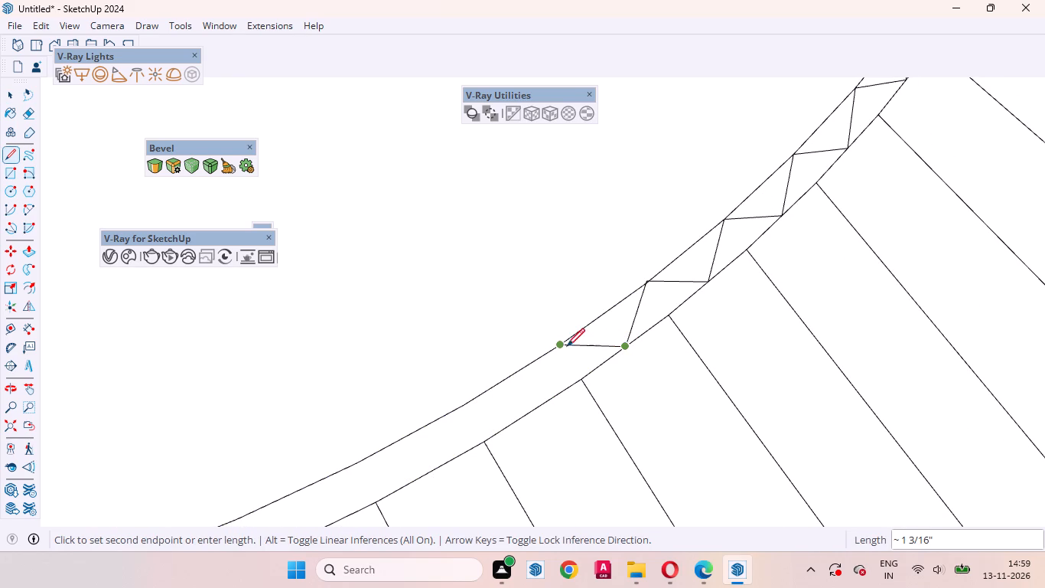
pyautogui.click(557, 345)
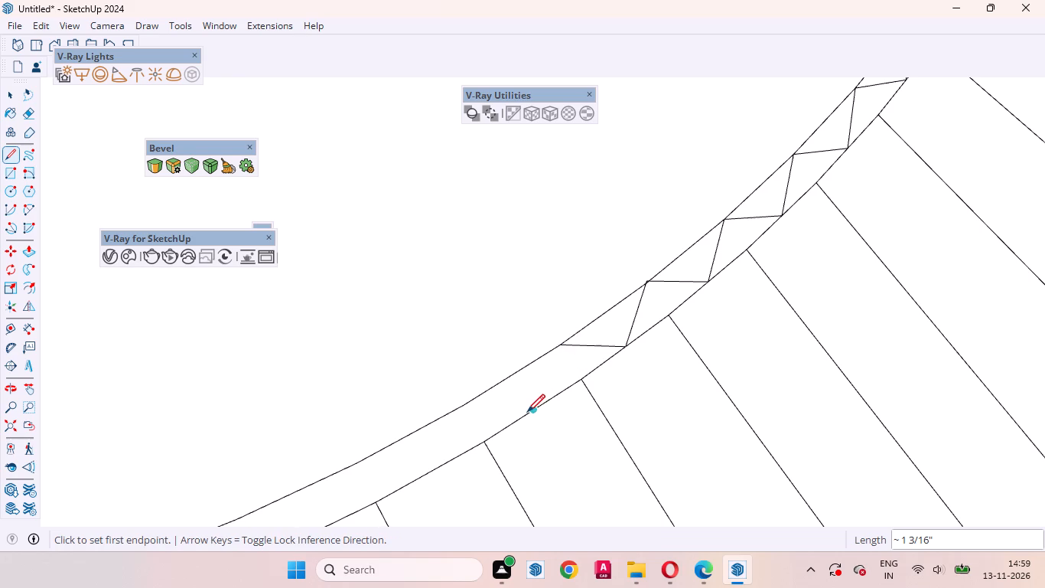
# Add three more zigzag sides between the inner and outer arcs from the redrawn side's inner tip, about 1 3/16" each.
pyautogui.click(529, 412)
pyautogui.click(558, 348)
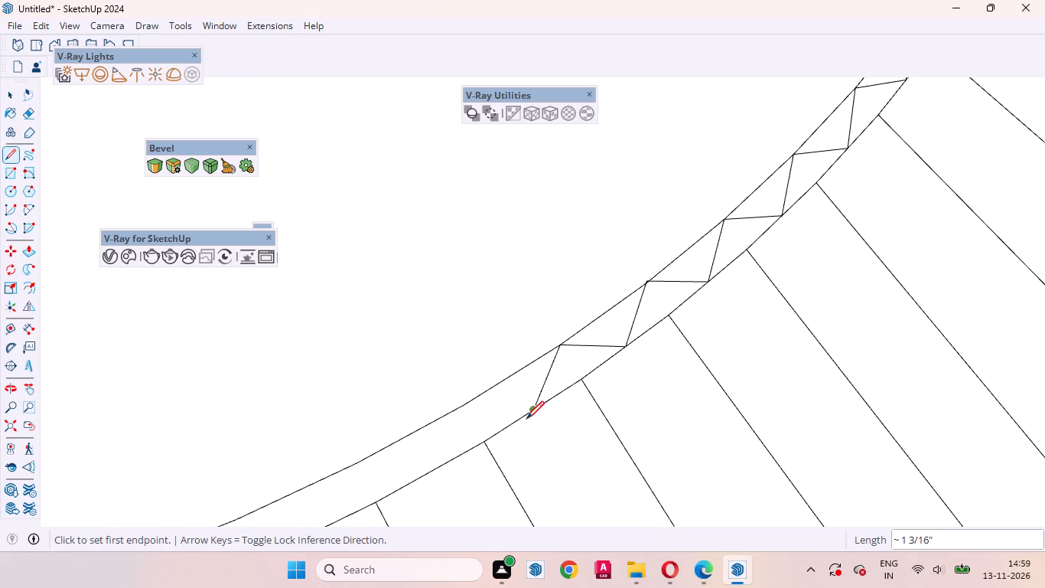
pyautogui.click(530, 410)
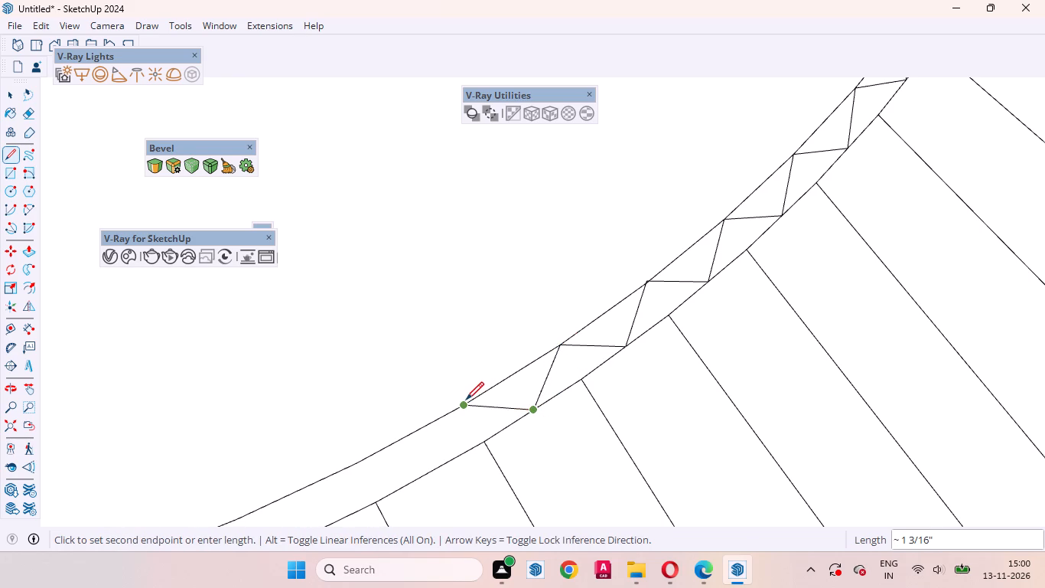
pyautogui.click(466, 400)
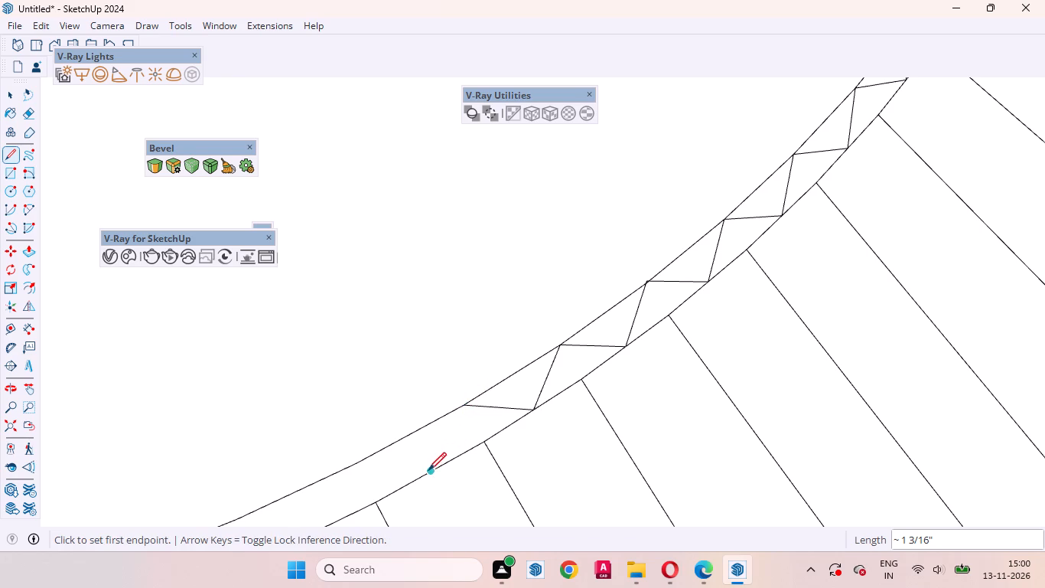
pyautogui.click(429, 470)
pyautogui.click(462, 409)
# Continue the zigzag along the lower arc band with four more sides from the last outer-arc tip, about 1 3/16" each.
pyautogui.scroll(-6, 581, 342)
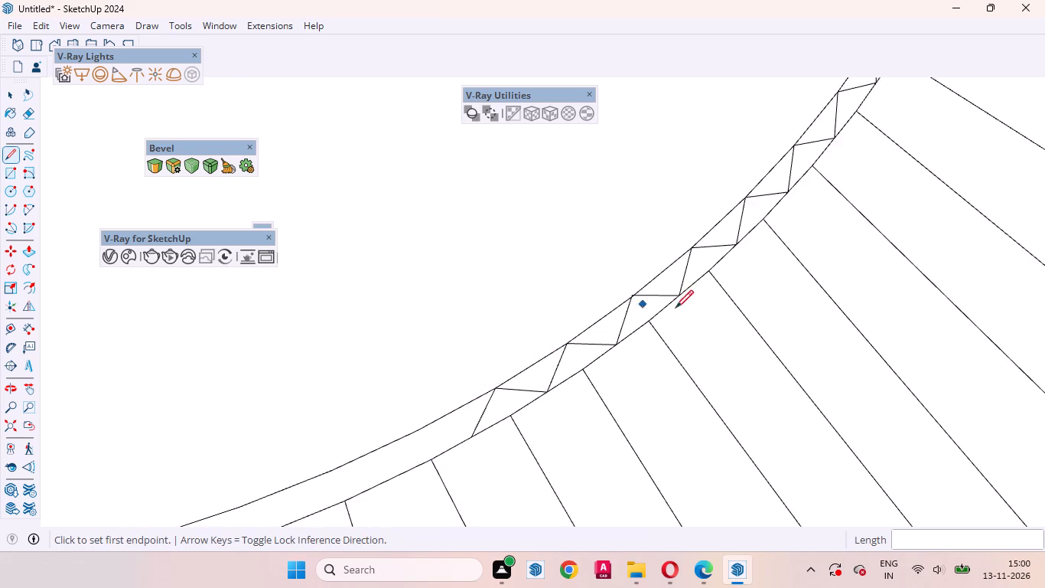
pyautogui.scroll(-6, 676, 308)
pyautogui.scroll(4, 604, 411)
pyautogui.click(610, 373)
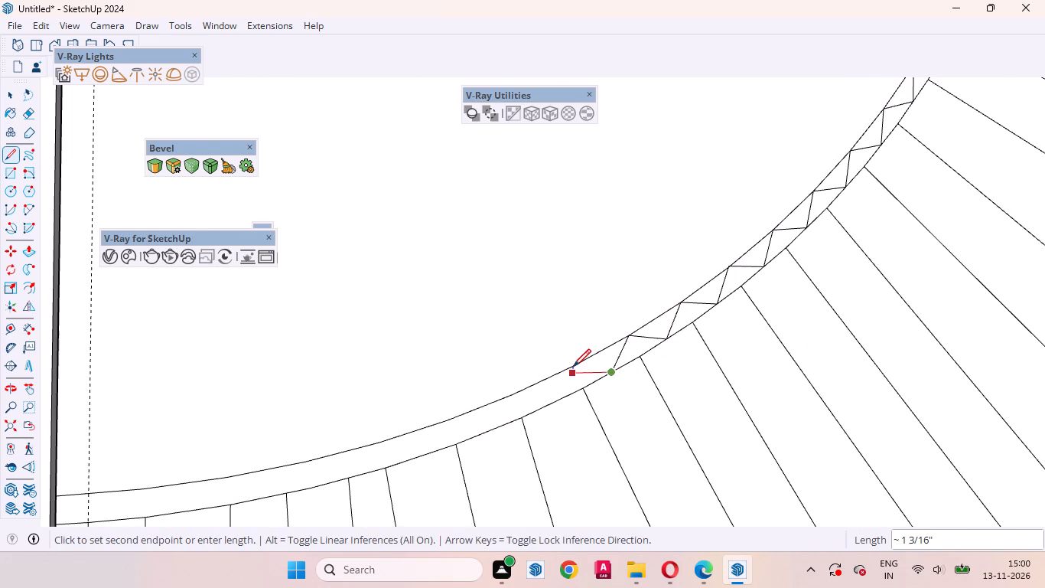
pyautogui.click(573, 364)
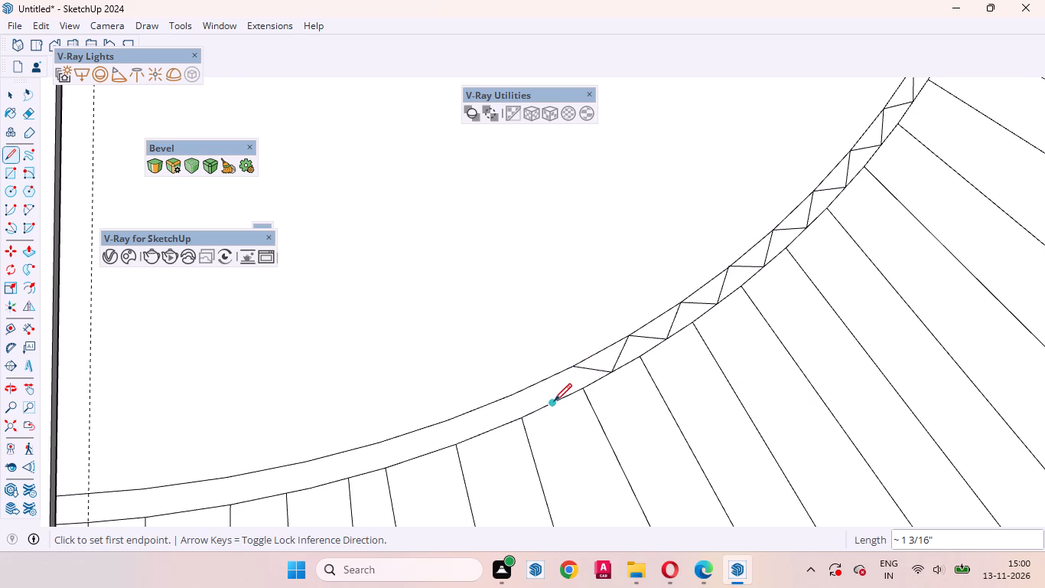
pyautogui.click(554, 401)
pyautogui.click(572, 369)
pyautogui.click(554, 403)
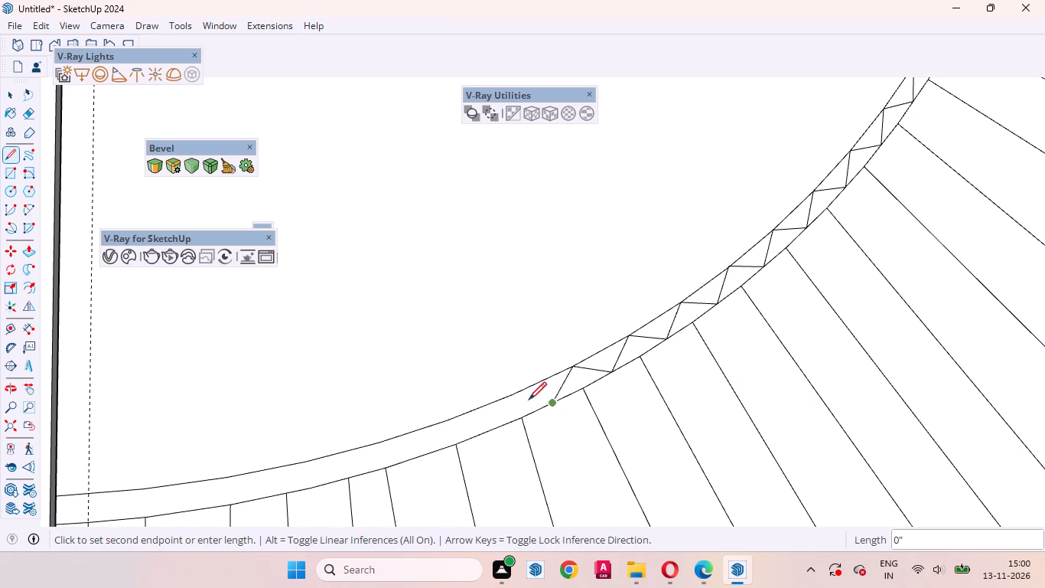
pyautogui.click(515, 394)
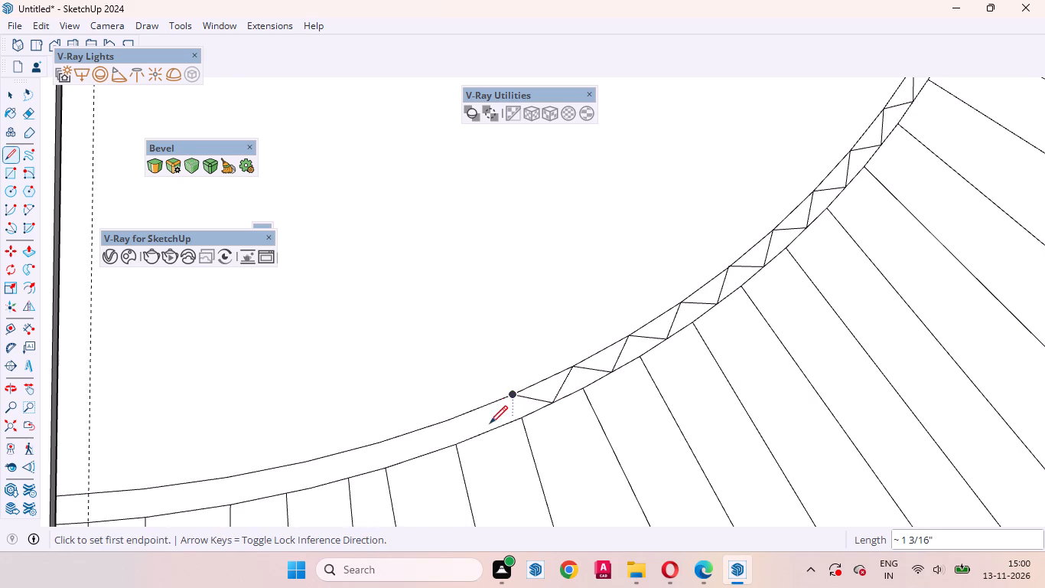
pyautogui.click(491, 427)
pyautogui.click(509, 400)
# Draw three more zigzag sides toward the bottom end of the arc band, alternating between both arcs, about 1 3/16" each.
pyautogui.scroll(-8, 585, 339)
pyautogui.scroll(7, 547, 394)
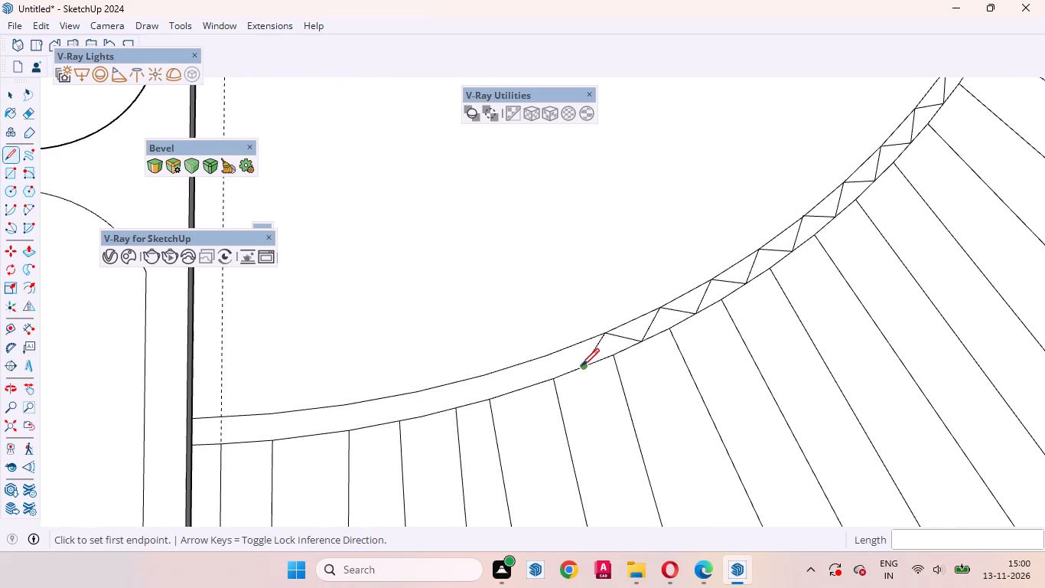
pyautogui.click(581, 366)
pyautogui.click(545, 354)
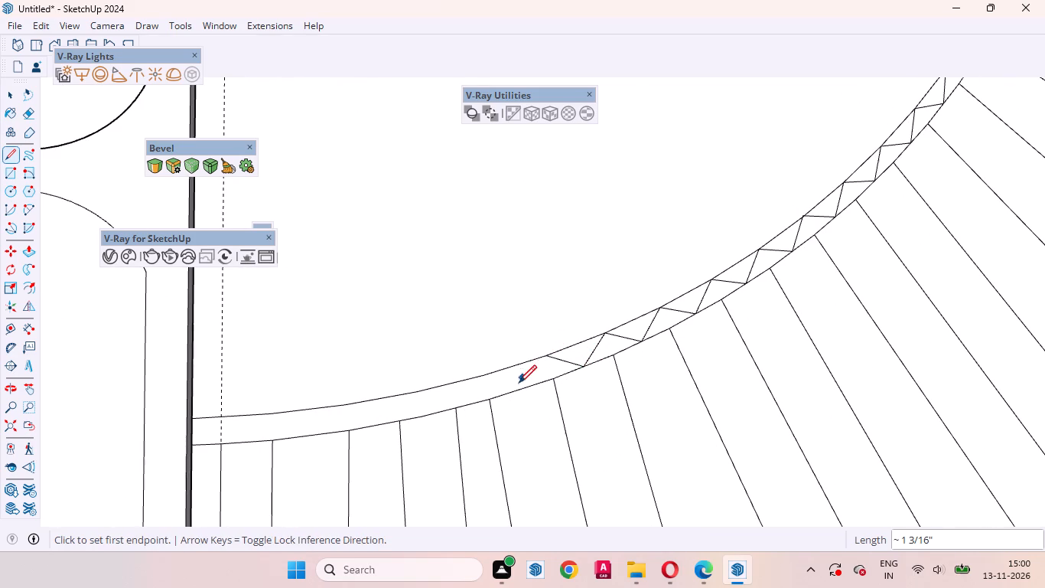
pyautogui.click(518, 389)
pyautogui.click(545, 358)
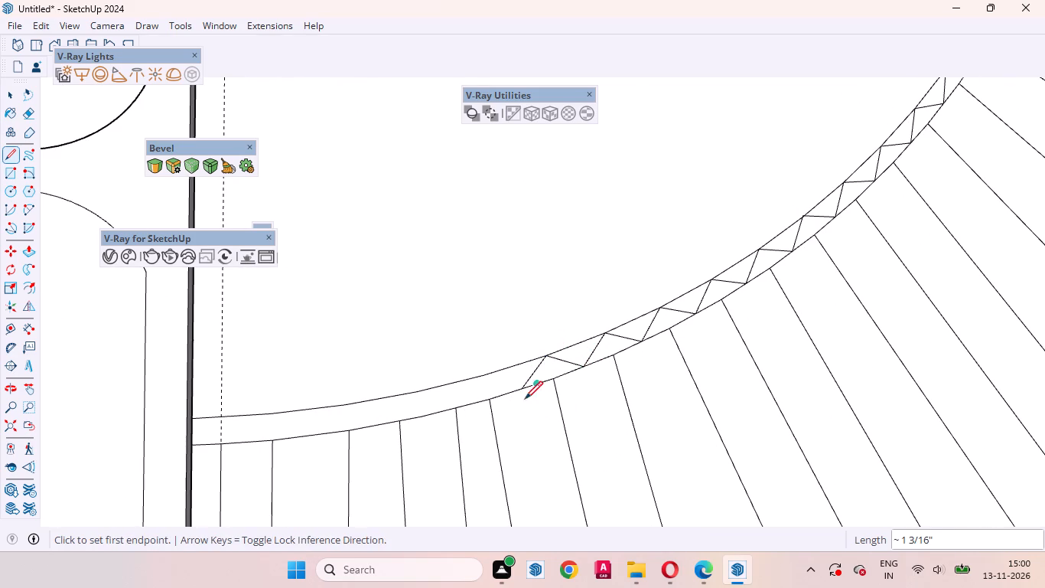
pyautogui.click(520, 389)
pyautogui.click(486, 376)
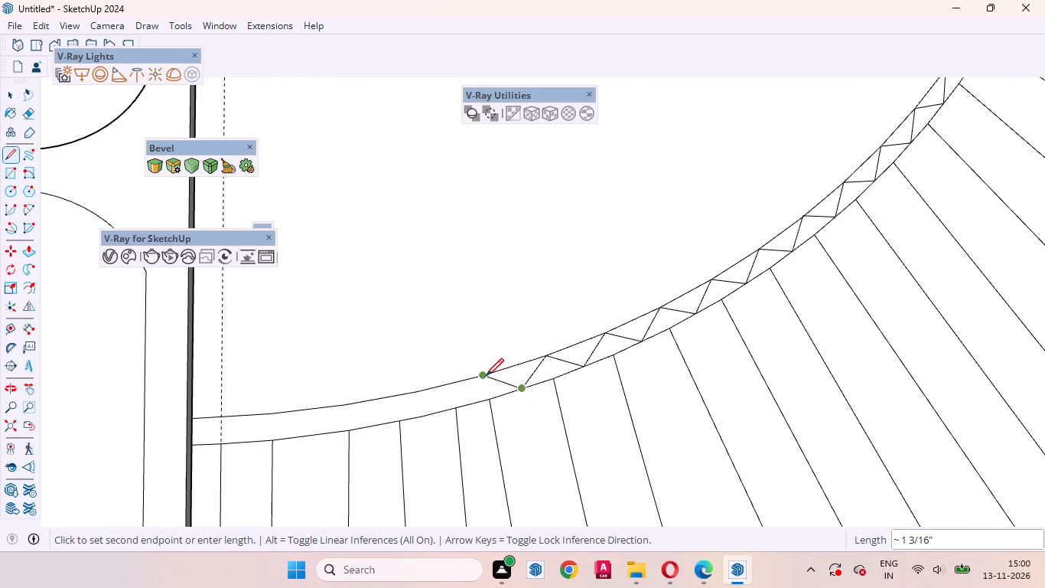
# Add three further zigzag sides toward the band's bottom end, two about 7/8" and the last about 1 3/16" long.
pyautogui.click(474, 400)
pyautogui.click(483, 379)
pyautogui.click(473, 399)
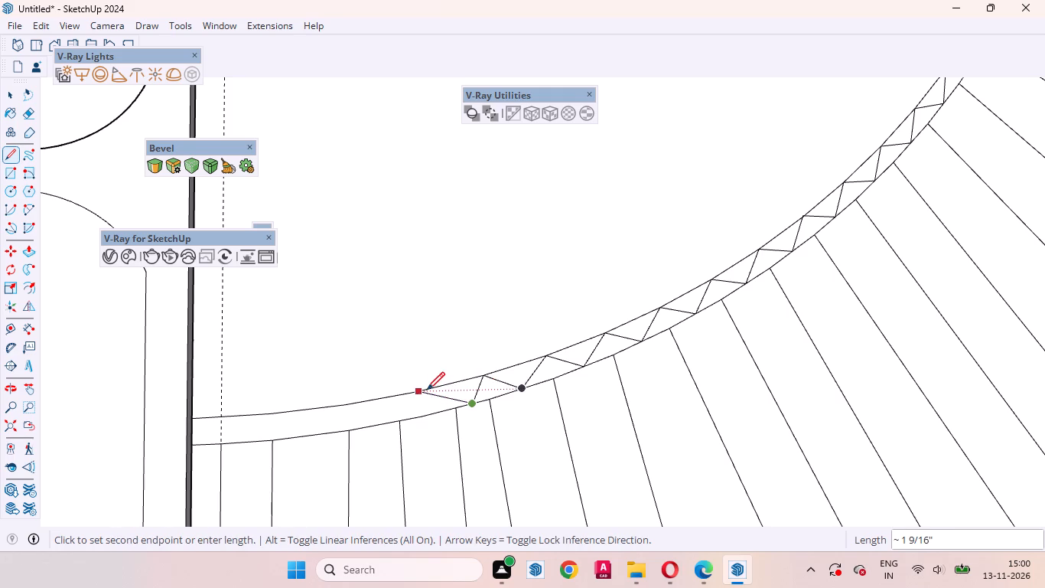
pyautogui.click(449, 385)
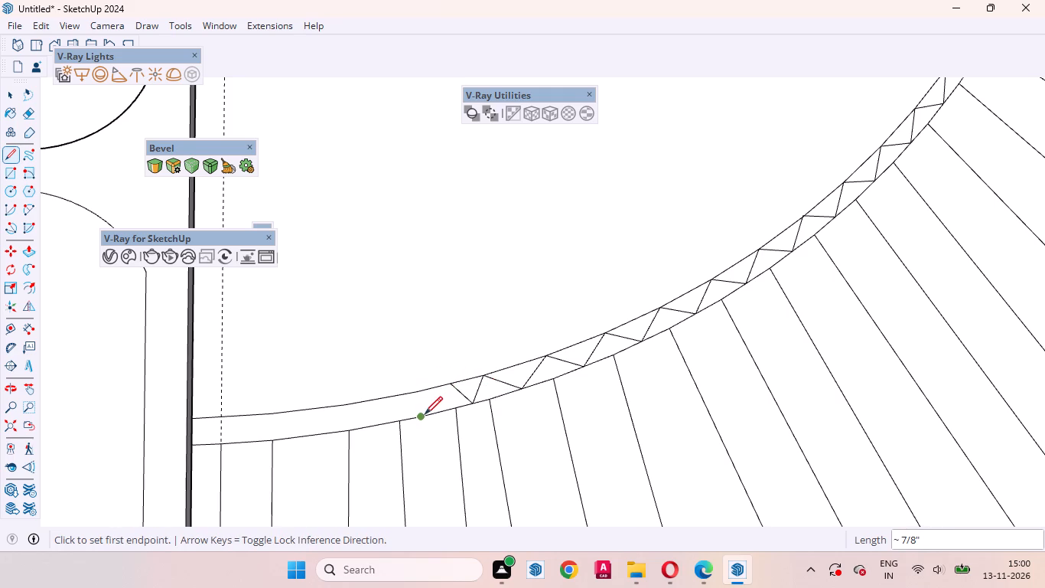
pyautogui.click(423, 416)
pyautogui.click(445, 390)
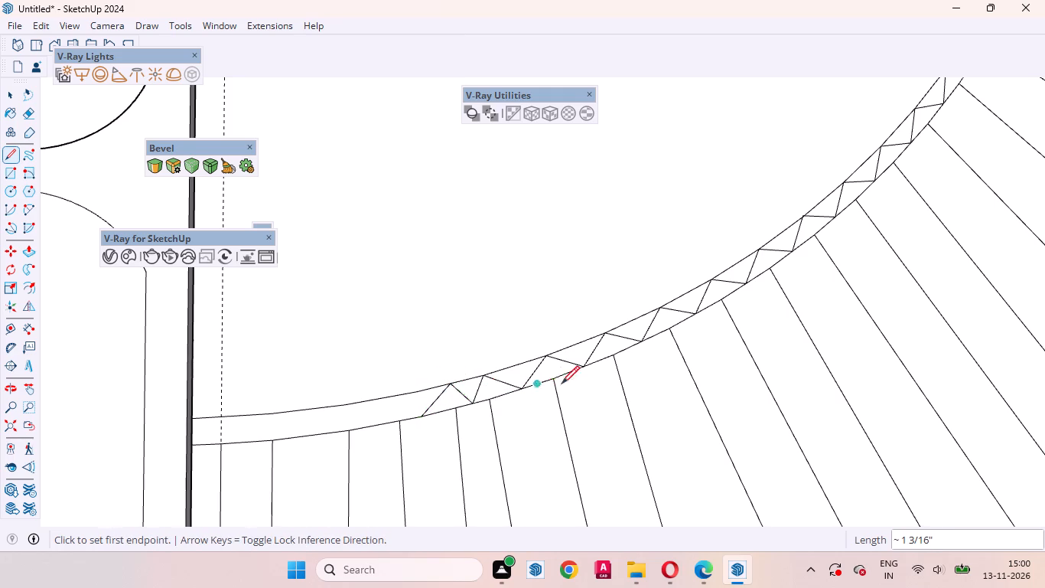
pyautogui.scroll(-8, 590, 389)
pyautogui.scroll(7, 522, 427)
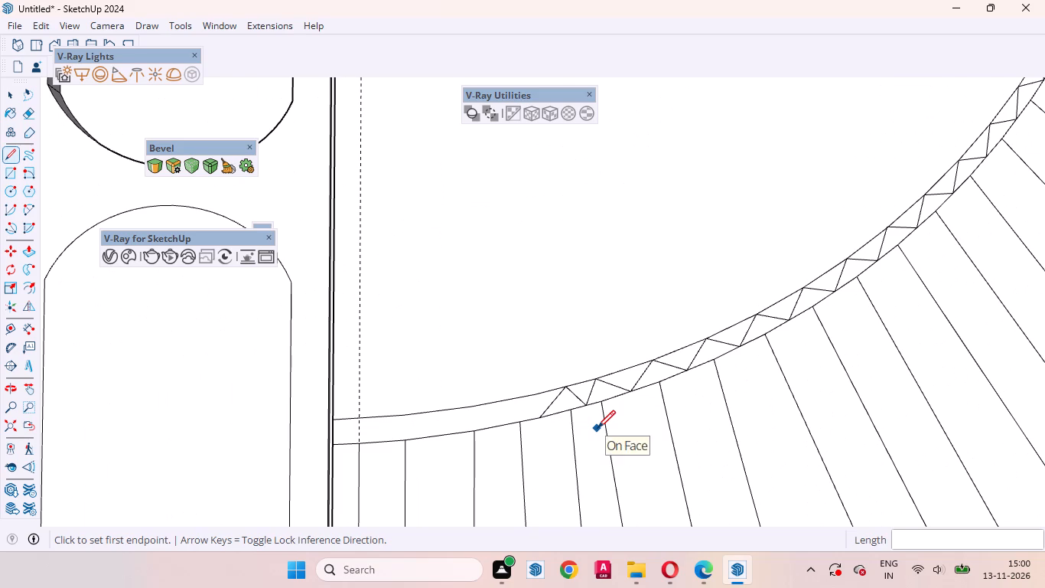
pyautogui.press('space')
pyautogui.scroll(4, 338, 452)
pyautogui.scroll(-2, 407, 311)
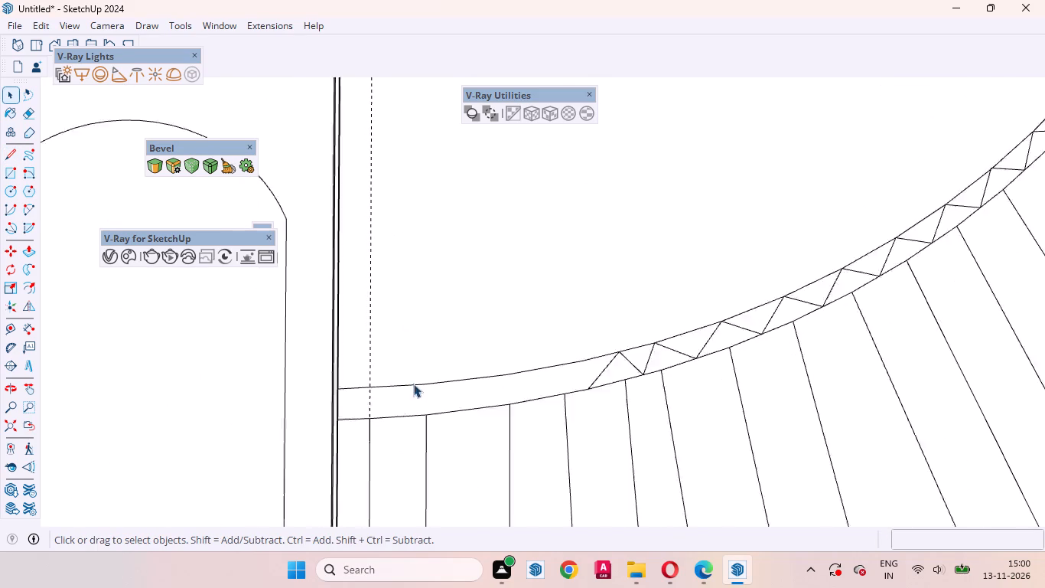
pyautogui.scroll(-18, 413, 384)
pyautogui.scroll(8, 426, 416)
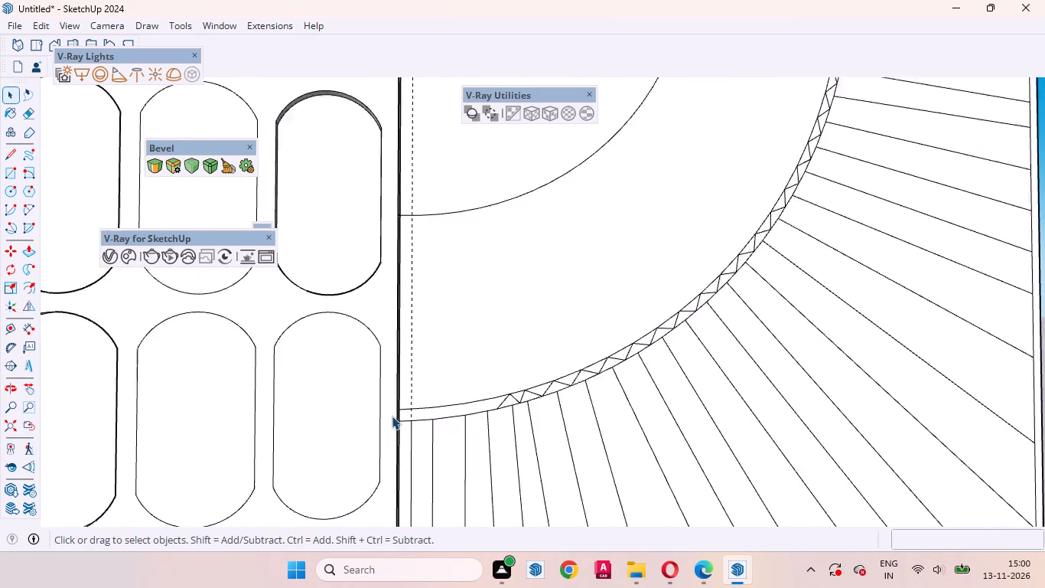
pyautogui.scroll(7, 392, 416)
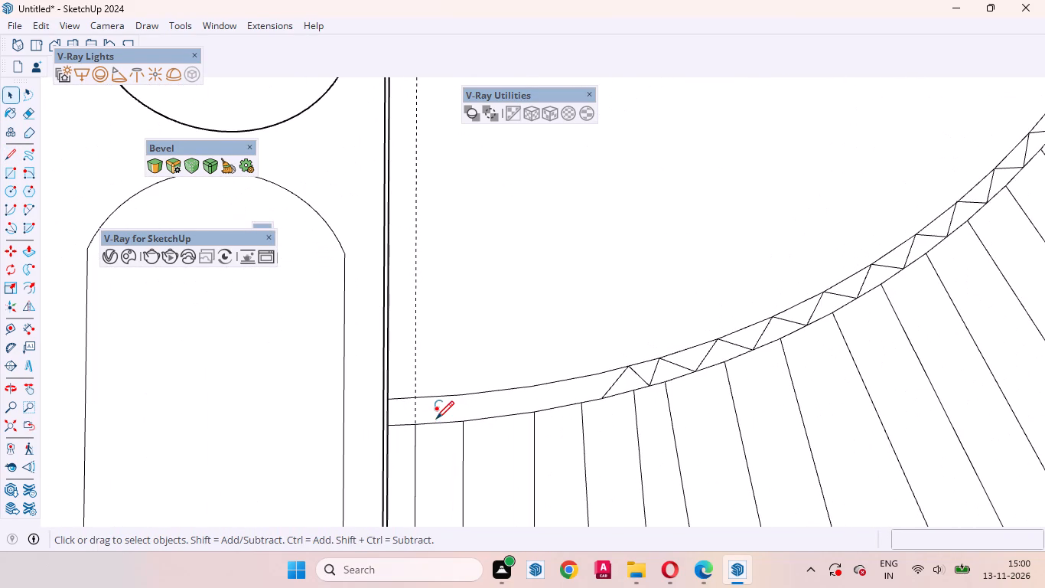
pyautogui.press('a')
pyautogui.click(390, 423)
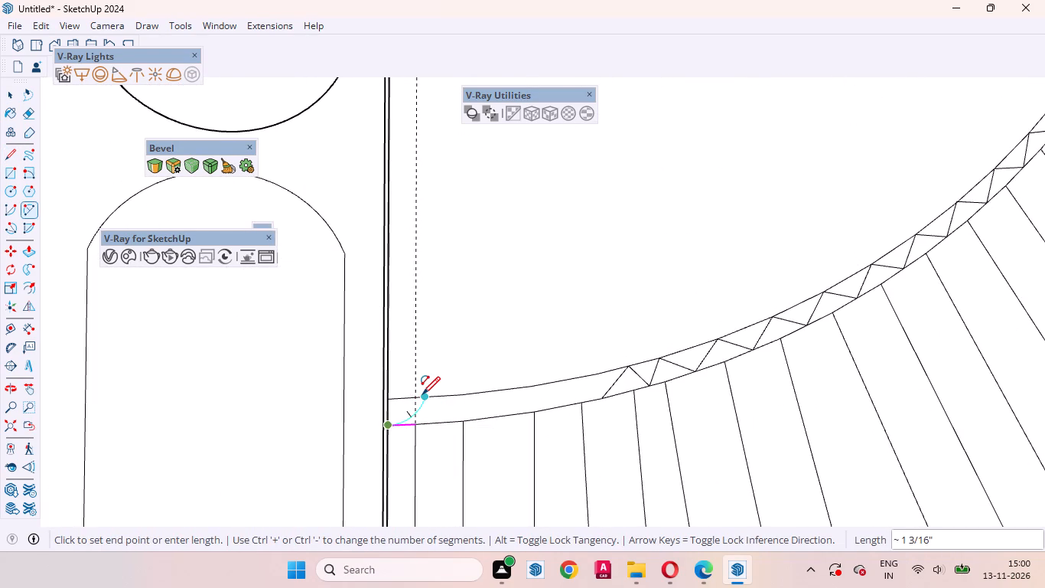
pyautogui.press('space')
# Draw three zigzag sides from the outer-arc corner at the band's bottom end, about 1 3/16", 13/16" and 15/16" long.
pyautogui.write('l')
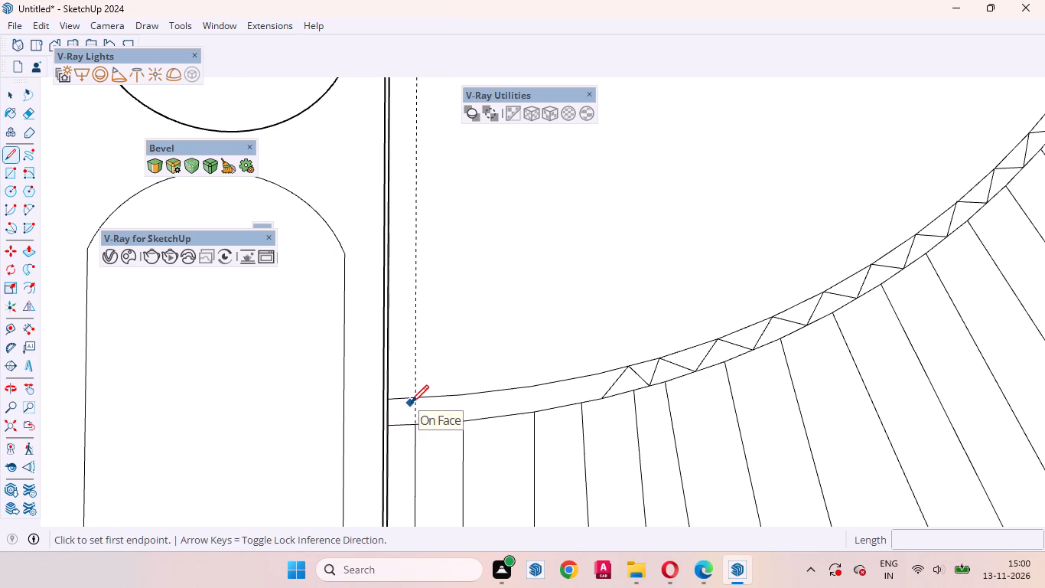
pyautogui.click(389, 425)
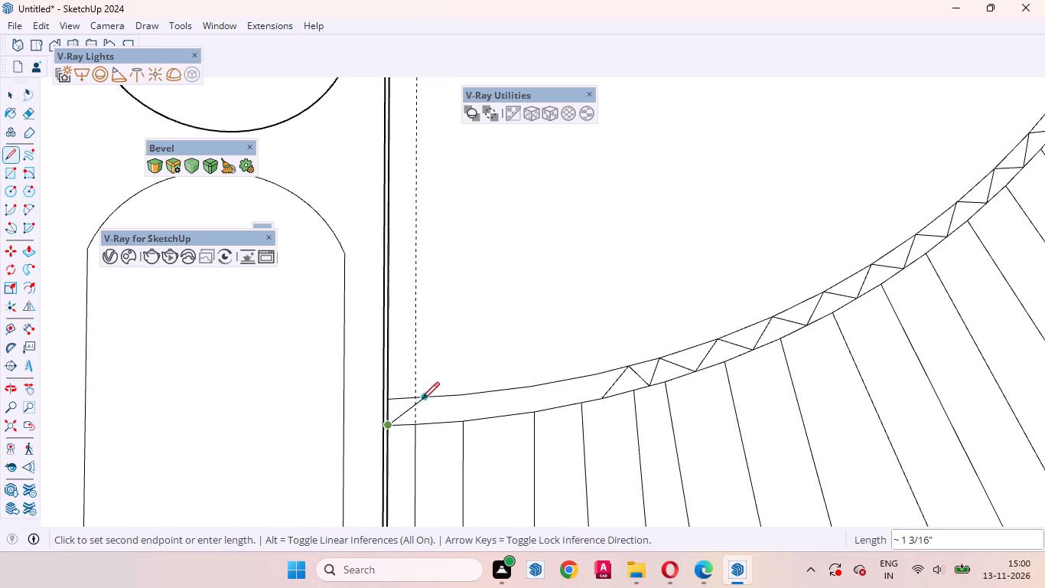
pyautogui.click(425, 397)
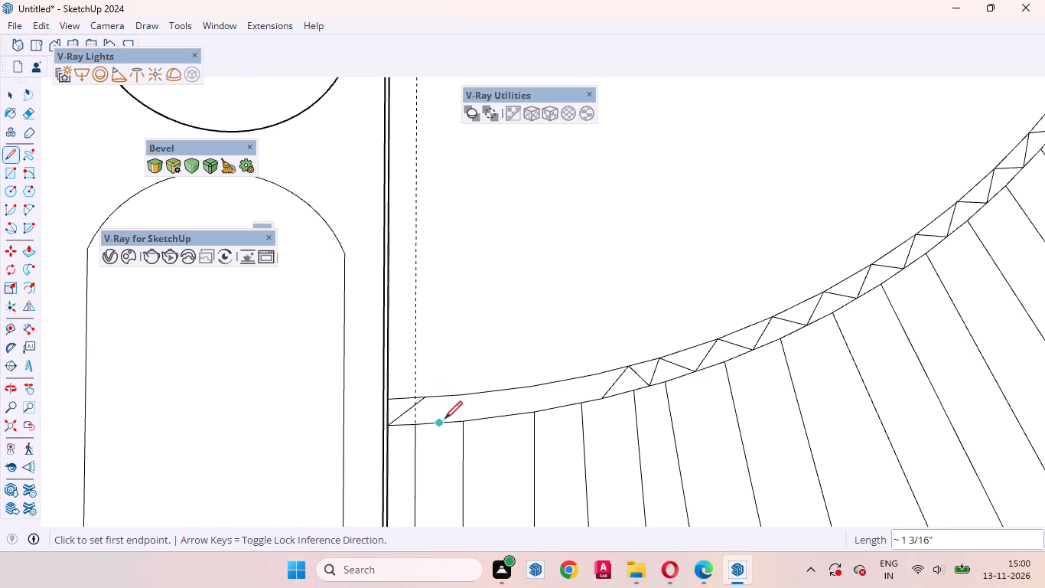
pyautogui.click(443, 423)
pyautogui.click(427, 398)
pyautogui.click(441, 420)
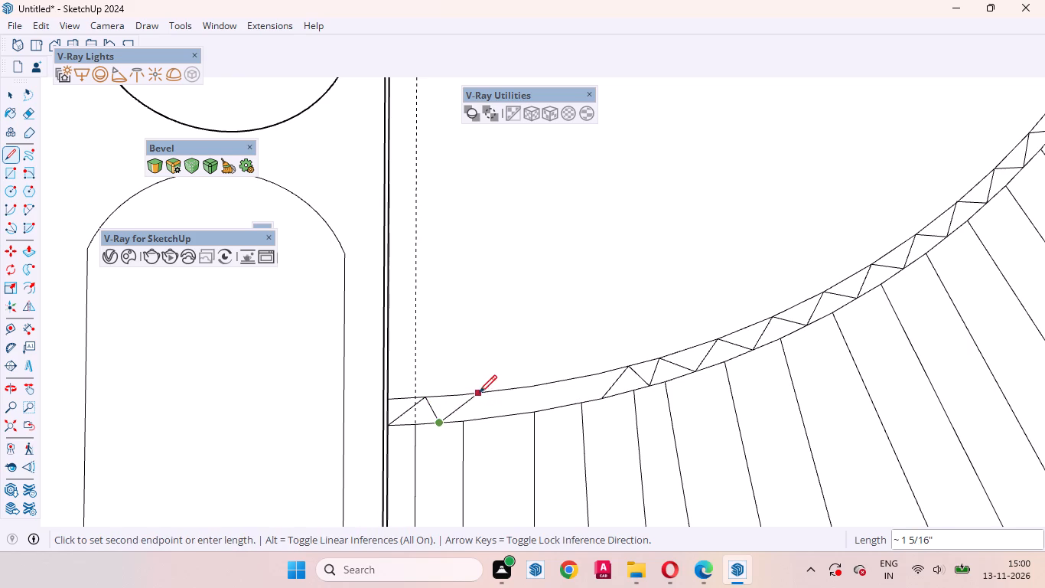
pyautogui.click(465, 394)
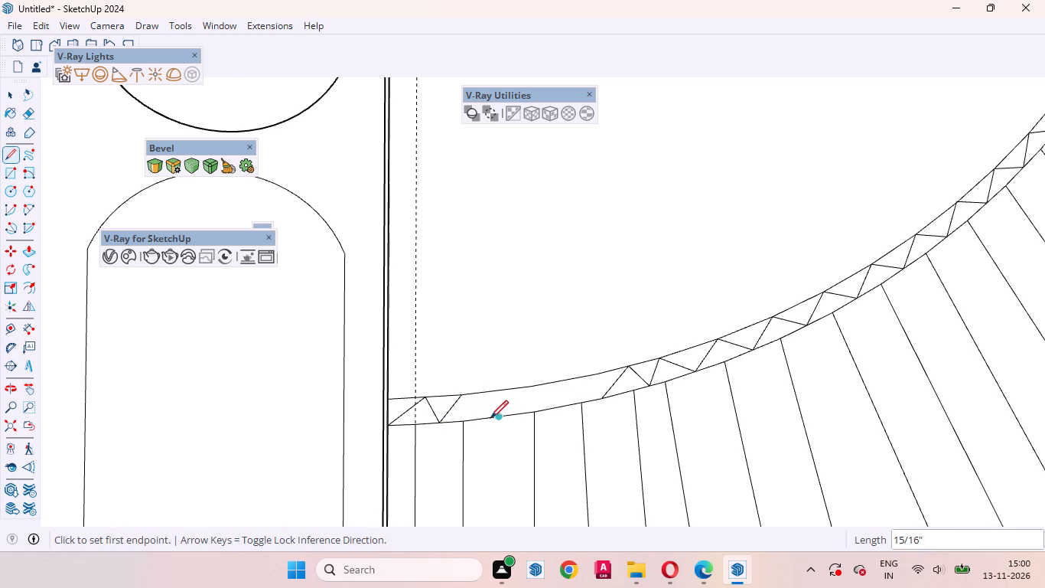
# Add three more zigzag sides toward the existing run, two about 1 3/16" and the last about 1" long.
pyautogui.click(496, 416)
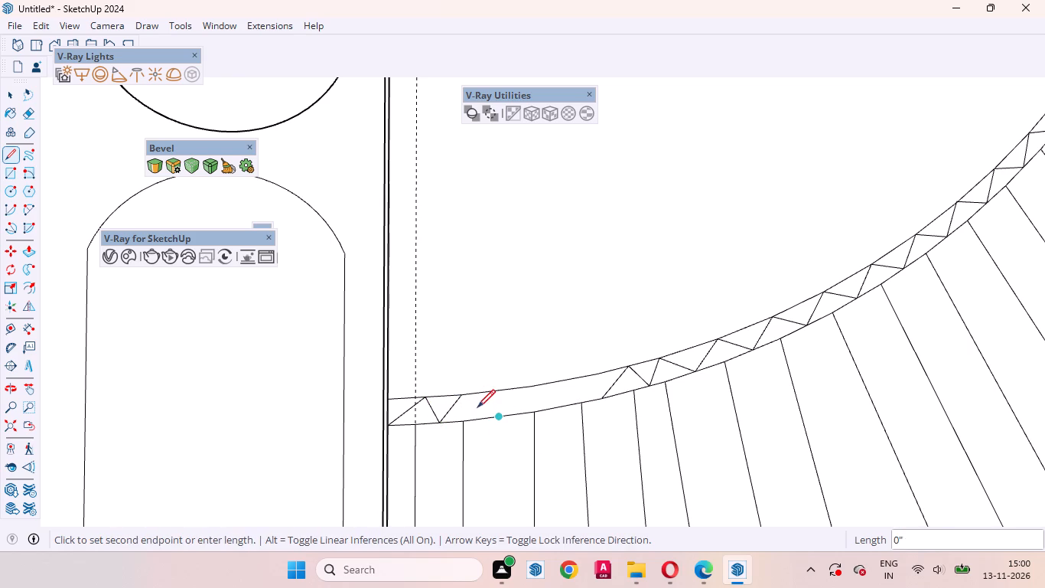
pyautogui.click(464, 397)
pyautogui.click(500, 414)
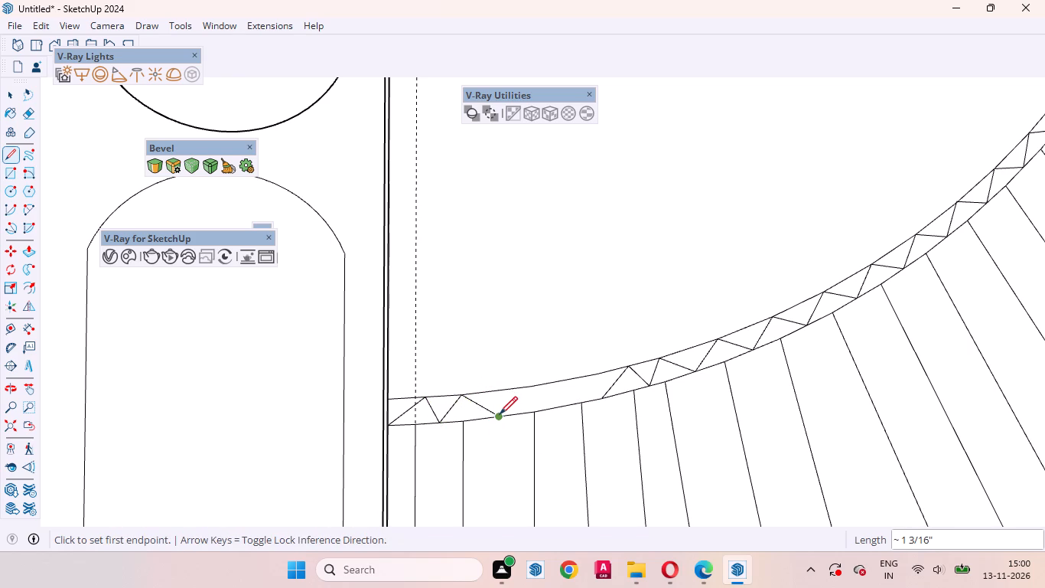
pyautogui.click(532, 388)
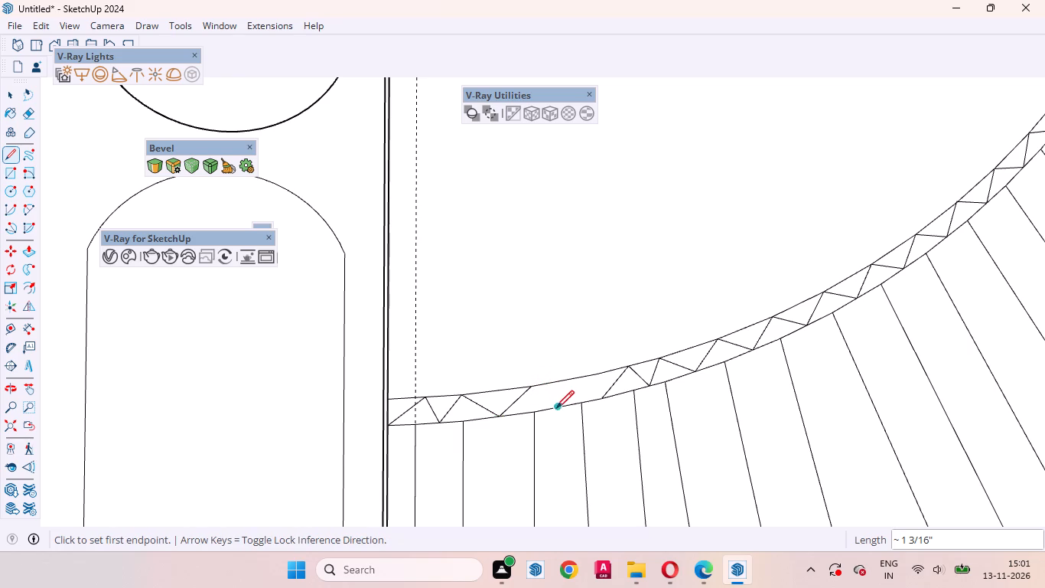
pyautogui.click(561, 410)
pyautogui.click(534, 388)
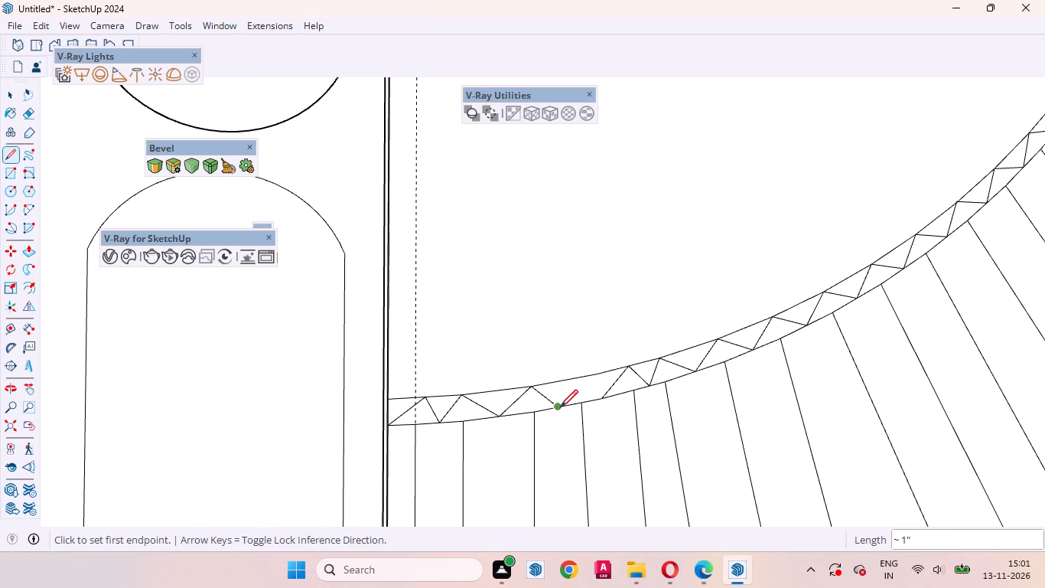
# Bridge the remaining gap to the existing zigzag with two sides, about 3/4" and 1 3/16" long.
pyautogui.click(558, 408)
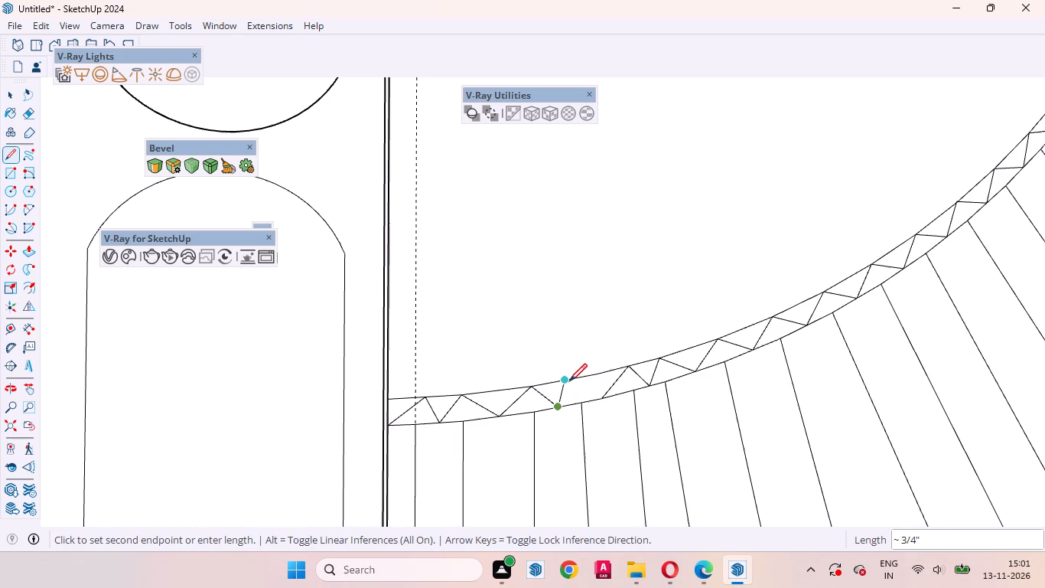
pyautogui.click(569, 381)
pyautogui.click(602, 399)
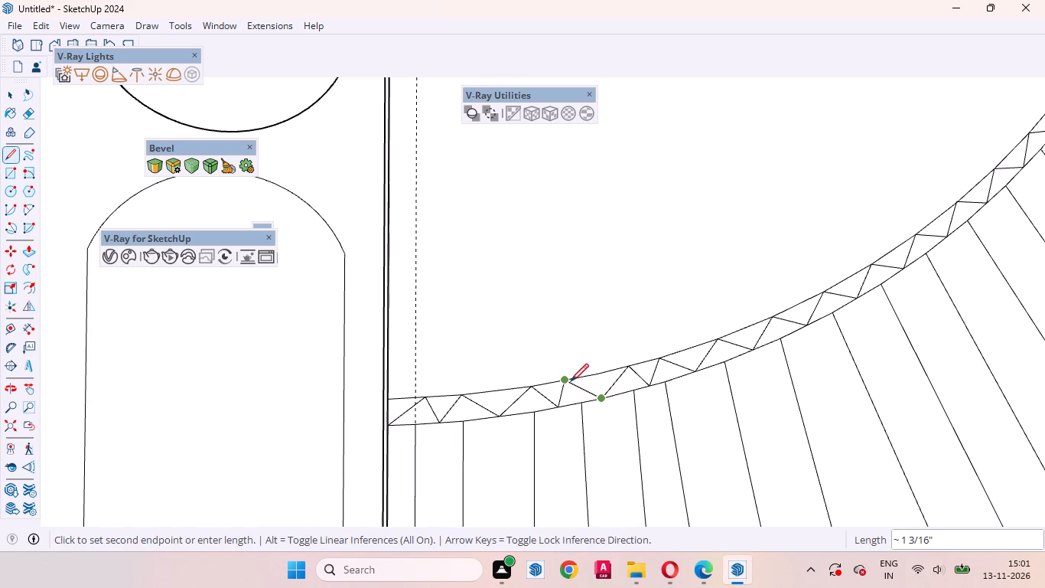
pyautogui.click(568, 381)
# Delete the last side of the earlier zigzag run, where it meets the new run on the outer arc.
pyautogui.scroll(-13, 589, 321)
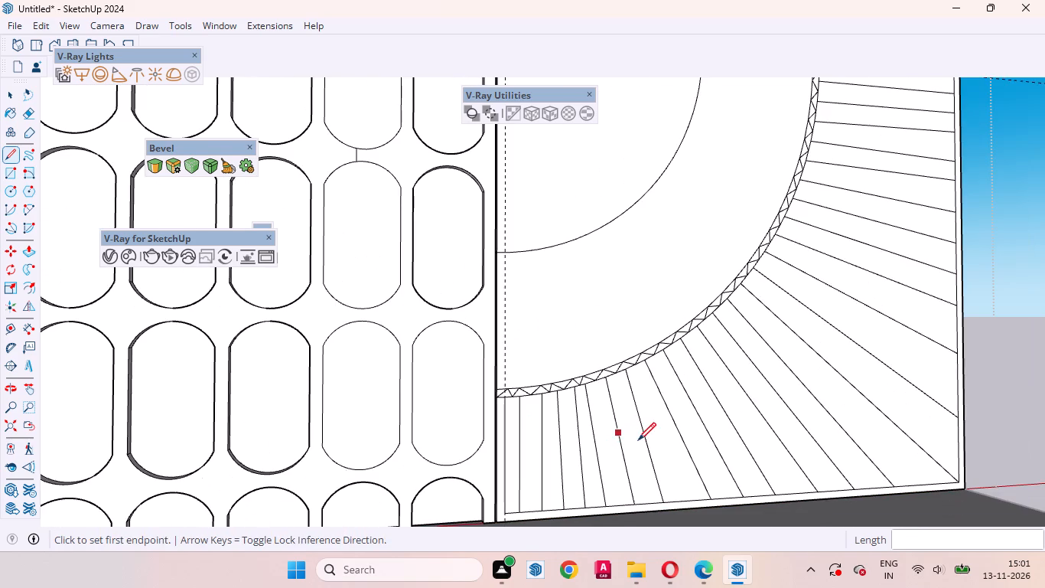
pyautogui.press('space')
pyautogui.scroll(8, 584, 382)
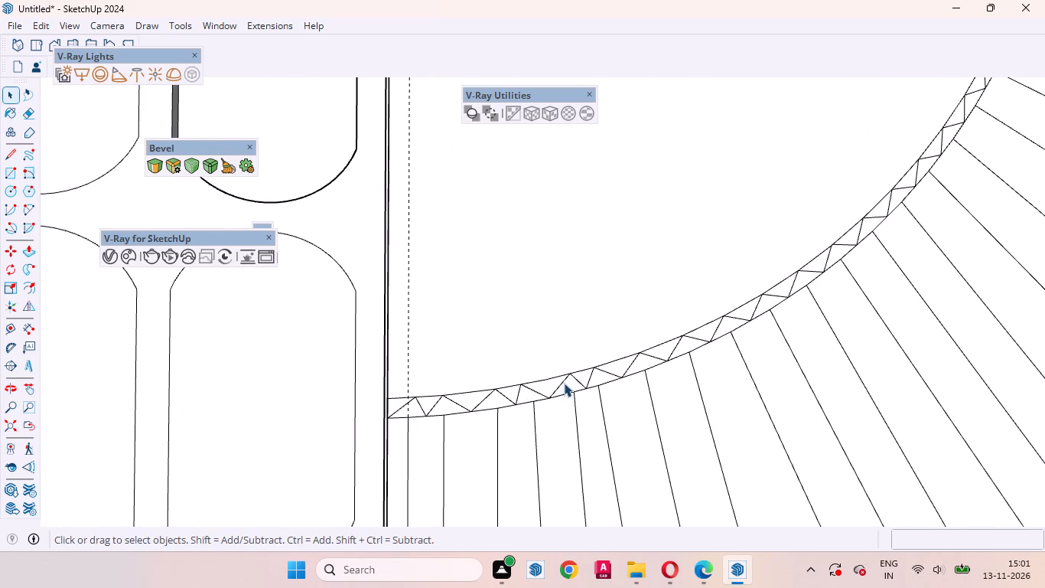
pyautogui.click(561, 383)
pyautogui.press('Delete')
# Draw three steeper zigzag sides from the earlier run's last inner-arc tip, two about 7/8" and one about 3/4" long.
pyautogui.scroll(2, 562, 383)
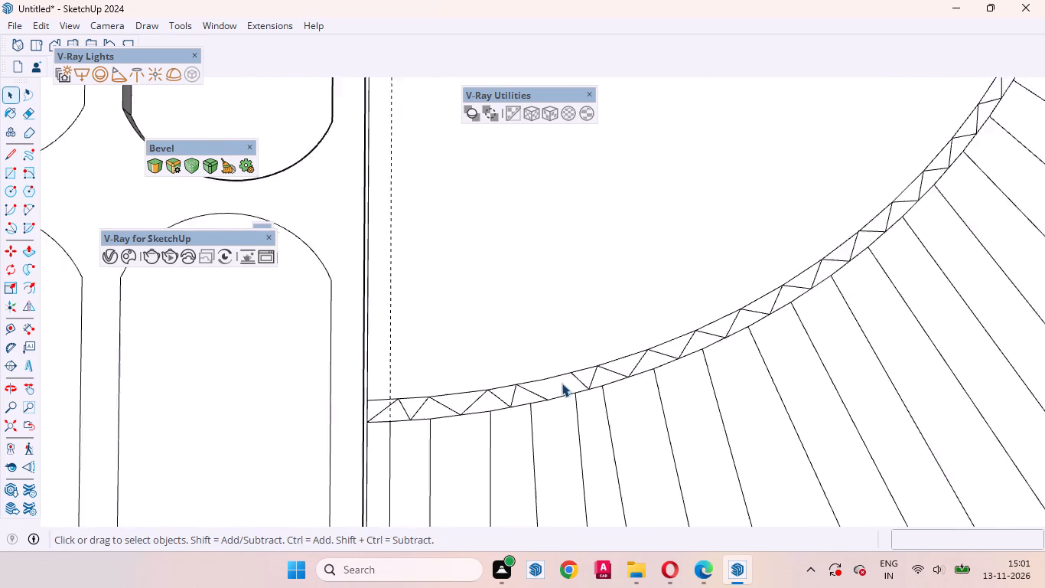
pyautogui.scroll(6, 562, 383)
pyautogui.press('l')
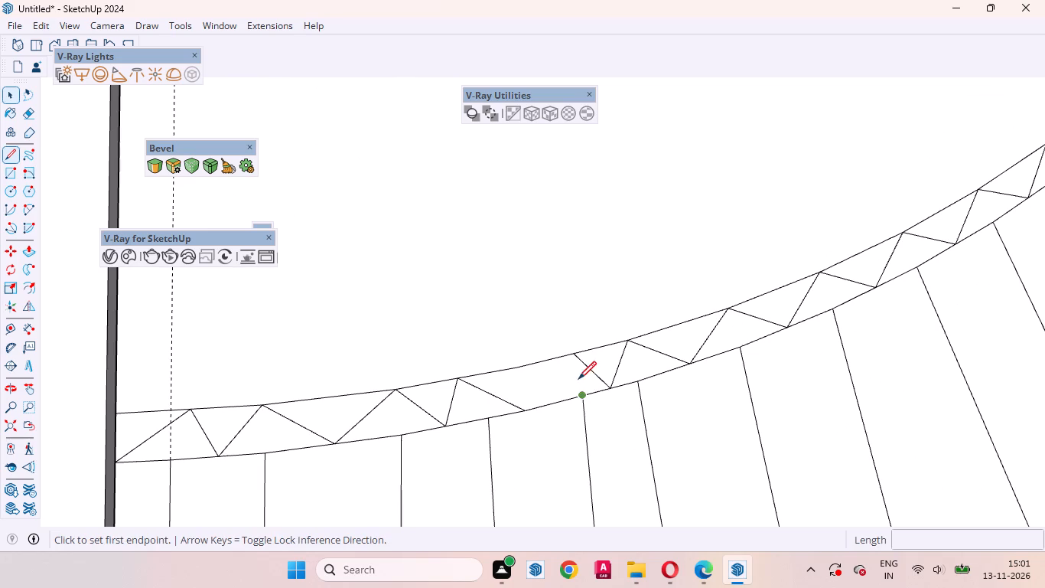
pyautogui.scroll(3, 571, 371)
pyautogui.click(571, 349)
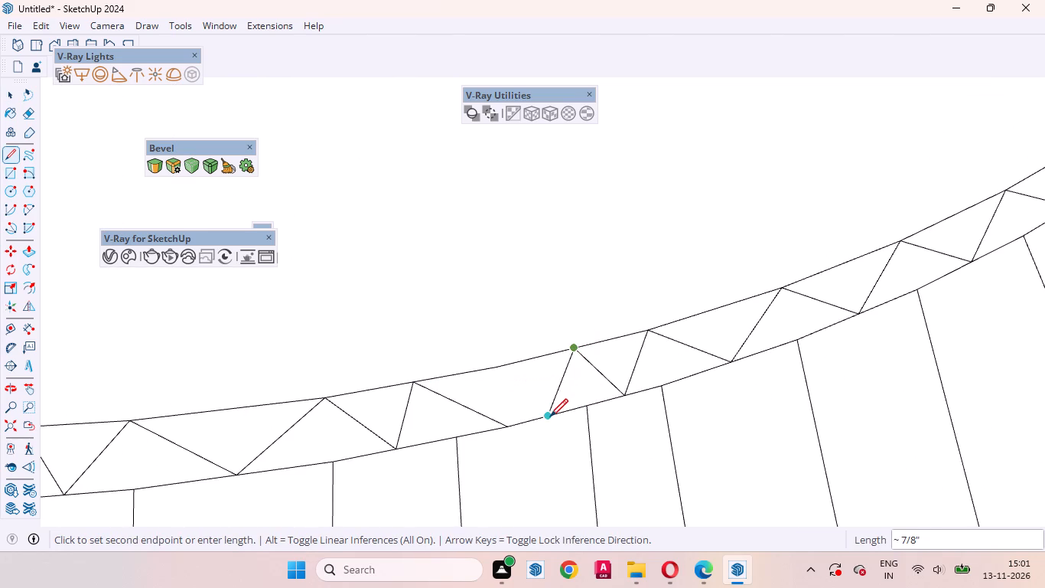
pyautogui.click(550, 416)
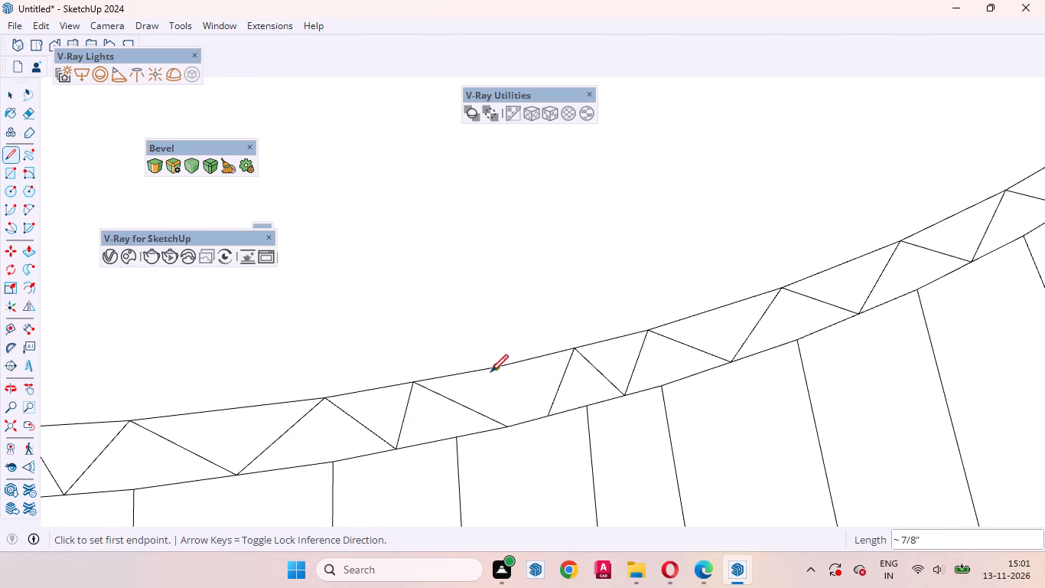
pyautogui.click(495, 368)
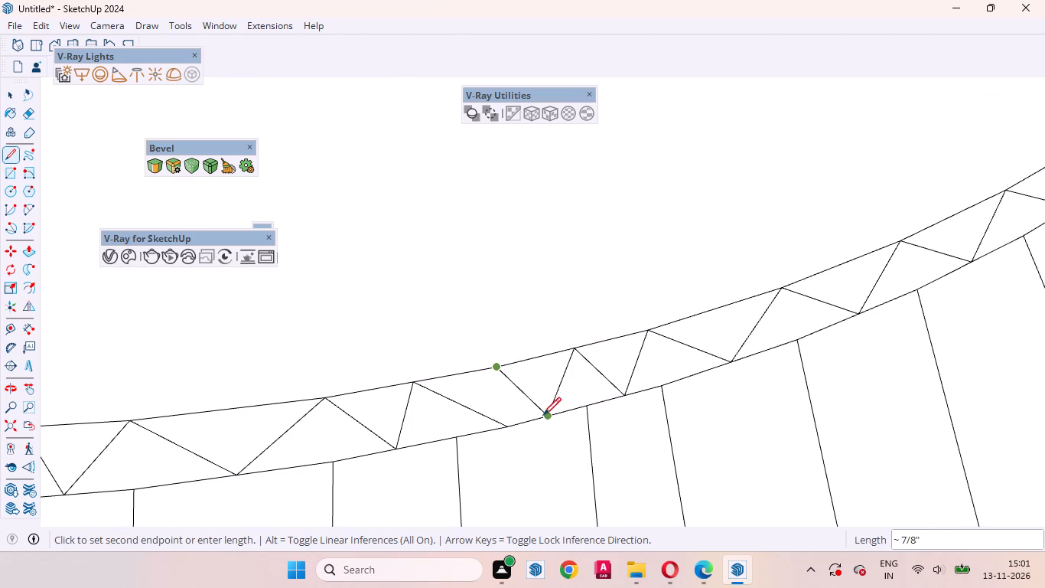
pyautogui.click(547, 416)
pyautogui.click(497, 366)
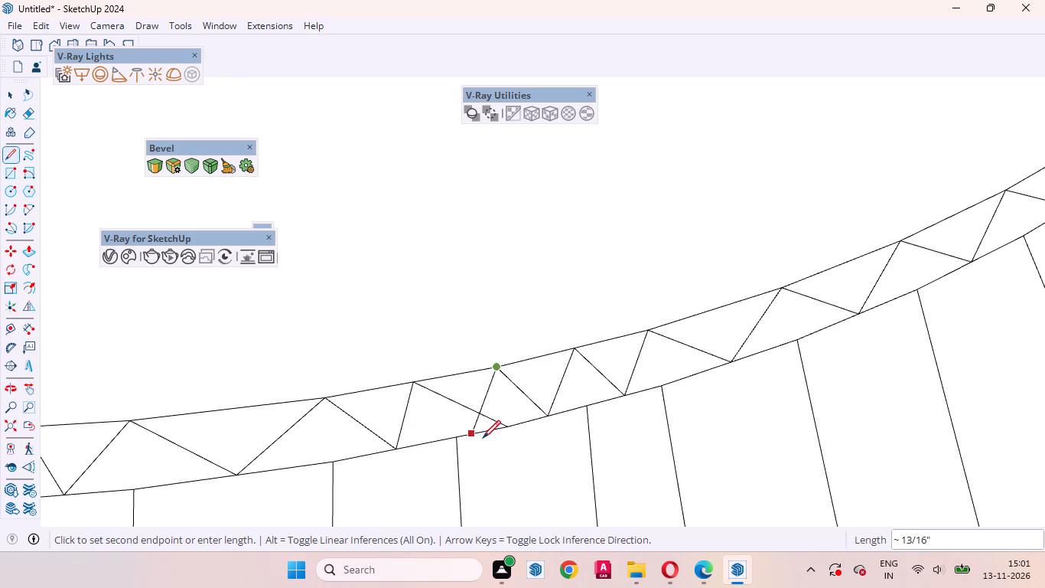
pyautogui.click(483, 432)
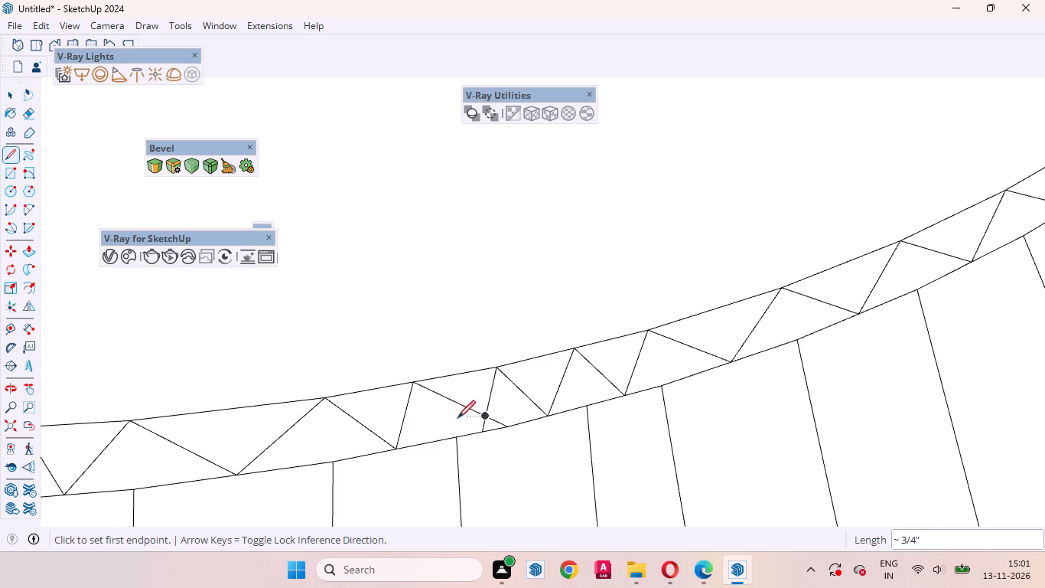
# Erase both pieces of the old bridging side crossed by the last steep side.
pyautogui.press('space')
pyautogui.click(464, 404)
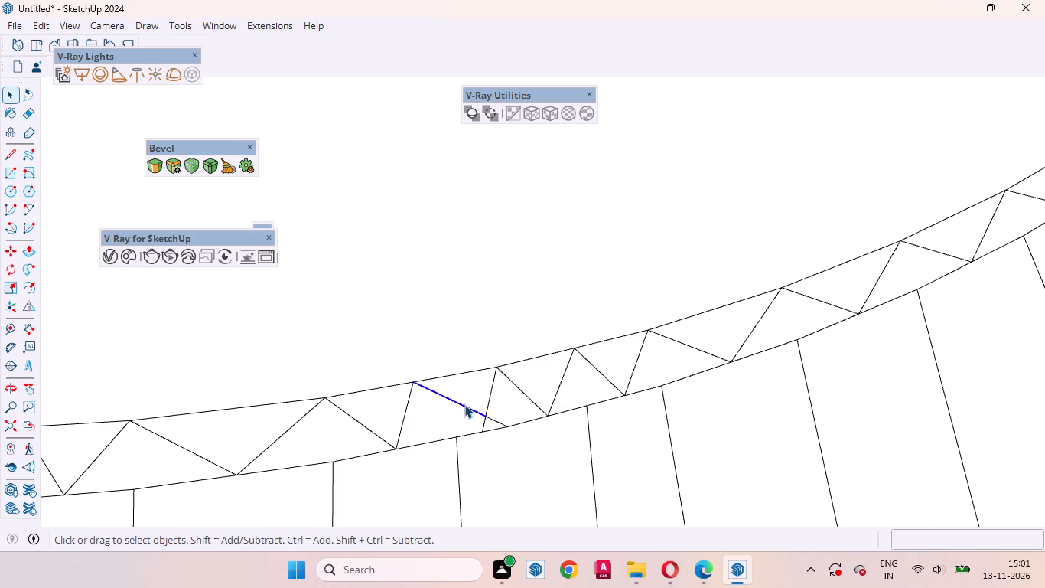
pyautogui.rightClick(464, 404)
pyautogui.click(498, 154)
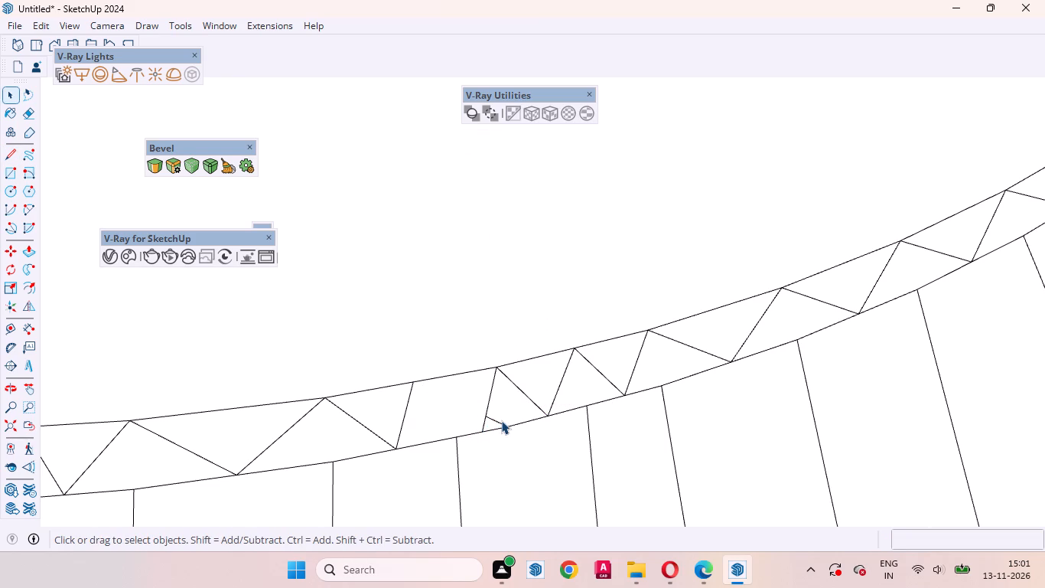
pyautogui.click(496, 420)
pyautogui.rightClick(496, 420)
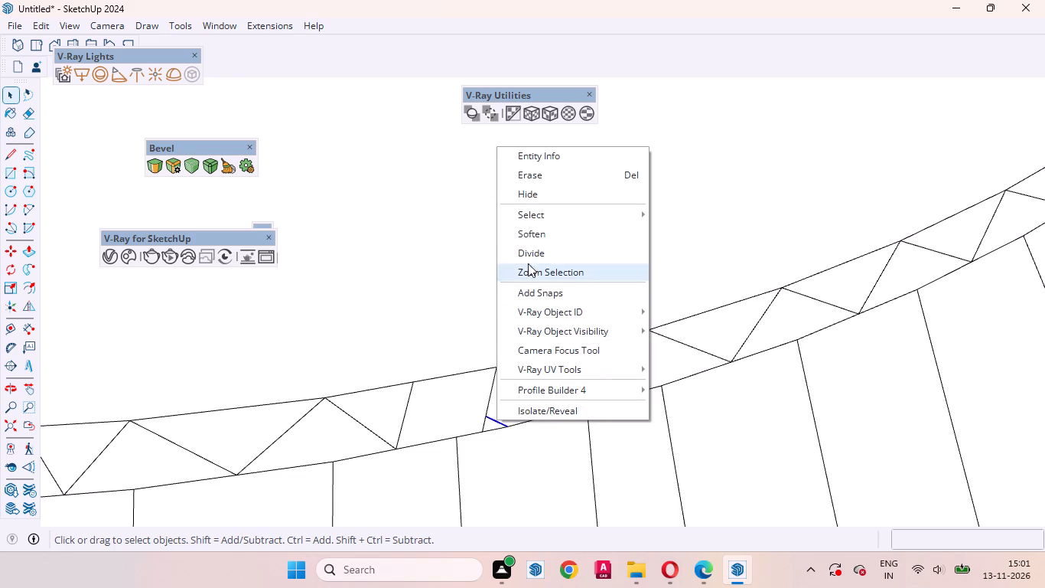
pyautogui.click(542, 174)
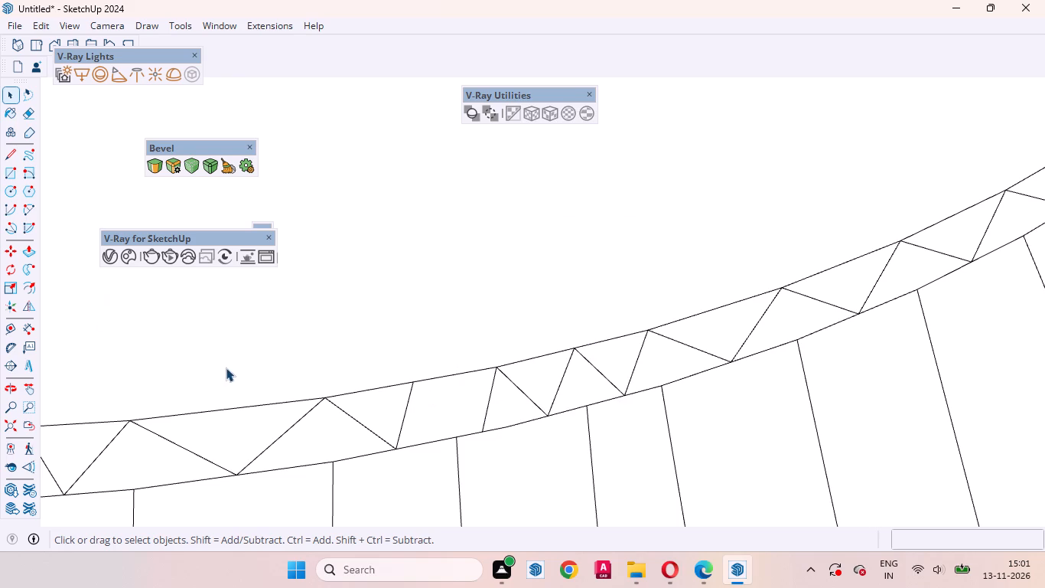
# Join the two zigzag runs with a side about 1" long from the last outer-arc tip to the neighbouring inner-arc tip.
pyautogui.press('l')
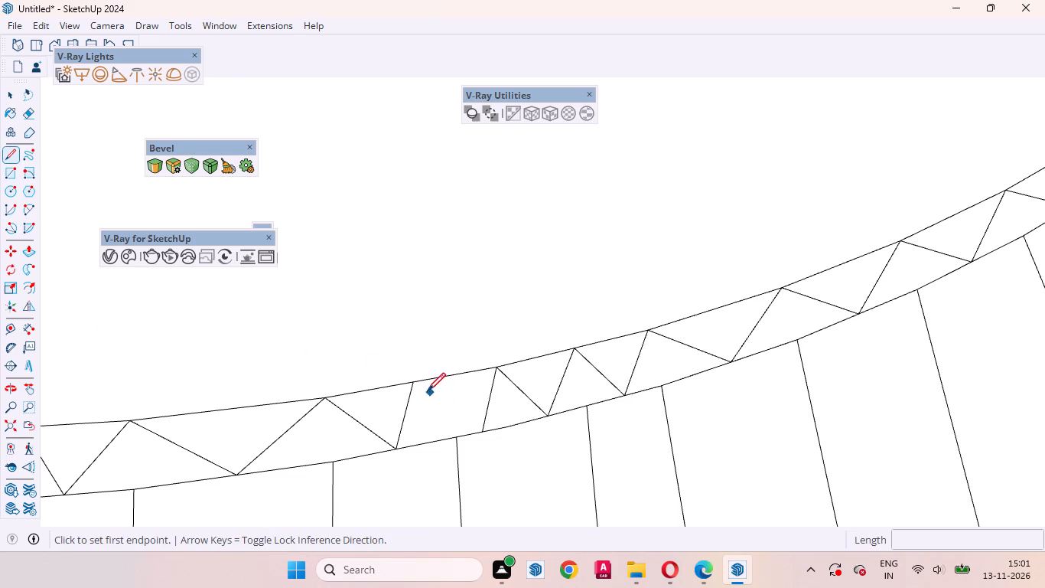
pyautogui.click(414, 383)
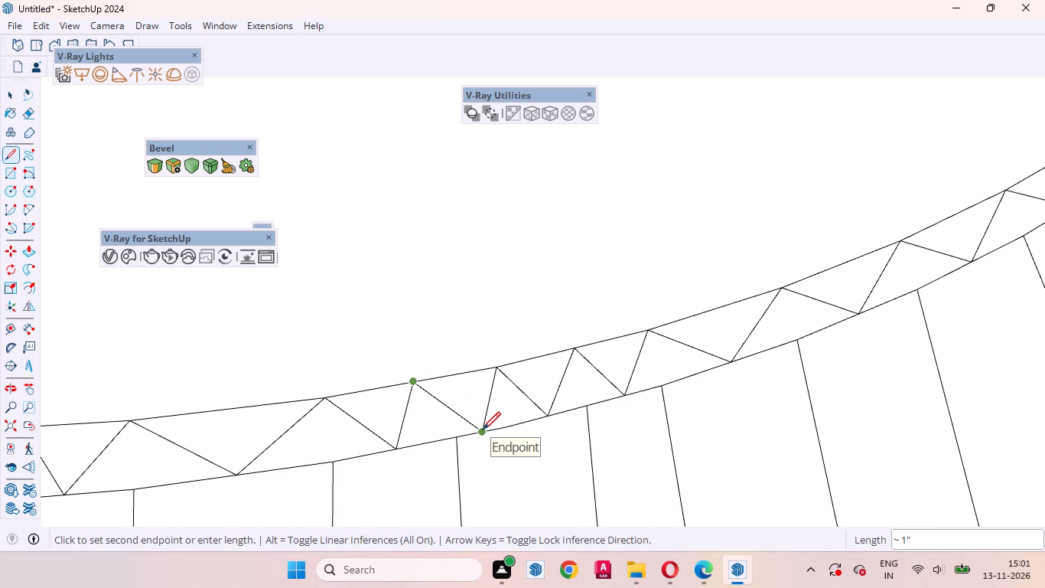
pyautogui.press('space')
pyautogui.press('l')
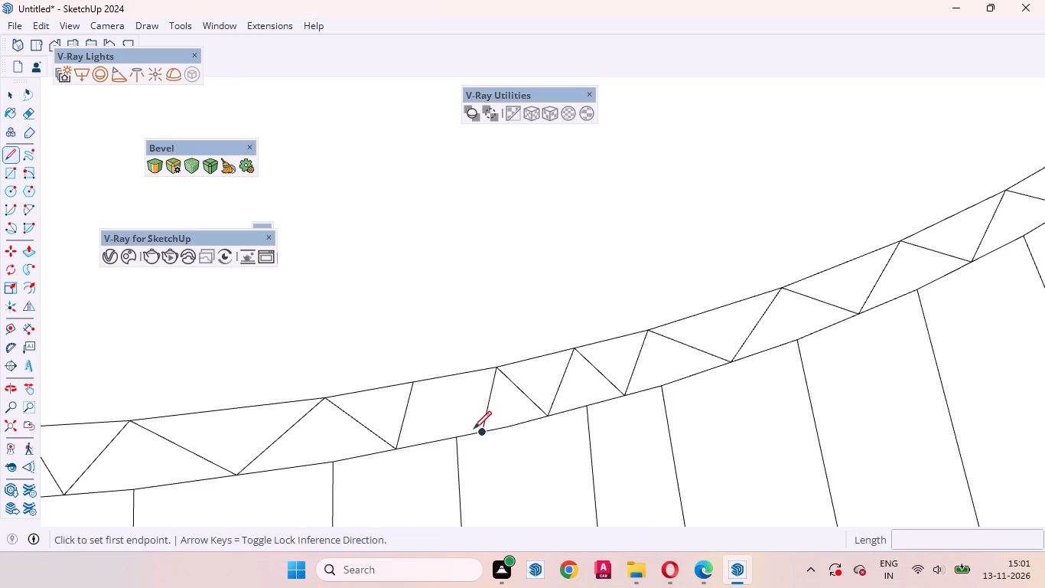
pyautogui.click(483, 433)
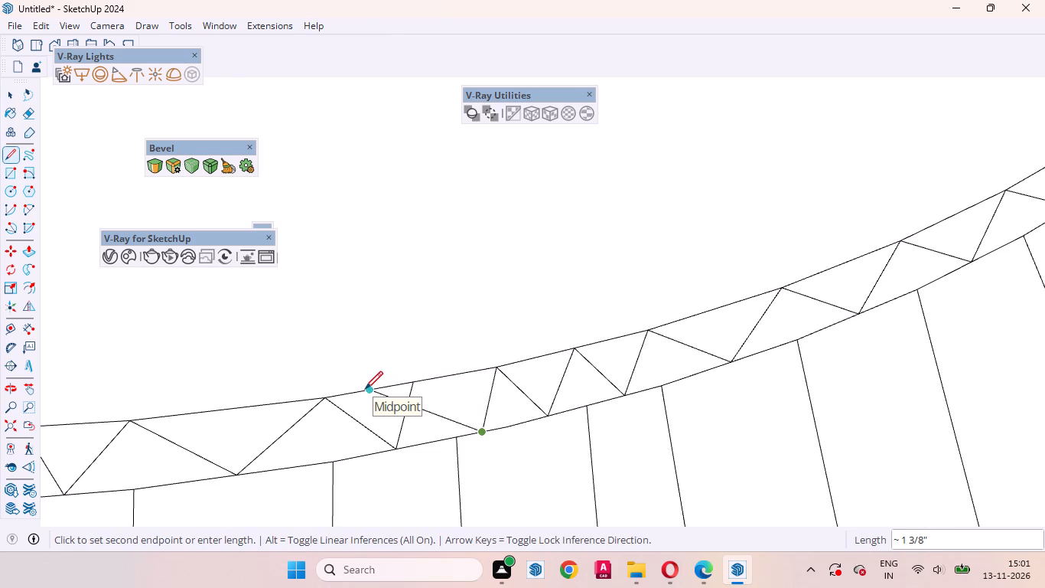
pyautogui.click(415, 386)
pyautogui.scroll(-8, 503, 410)
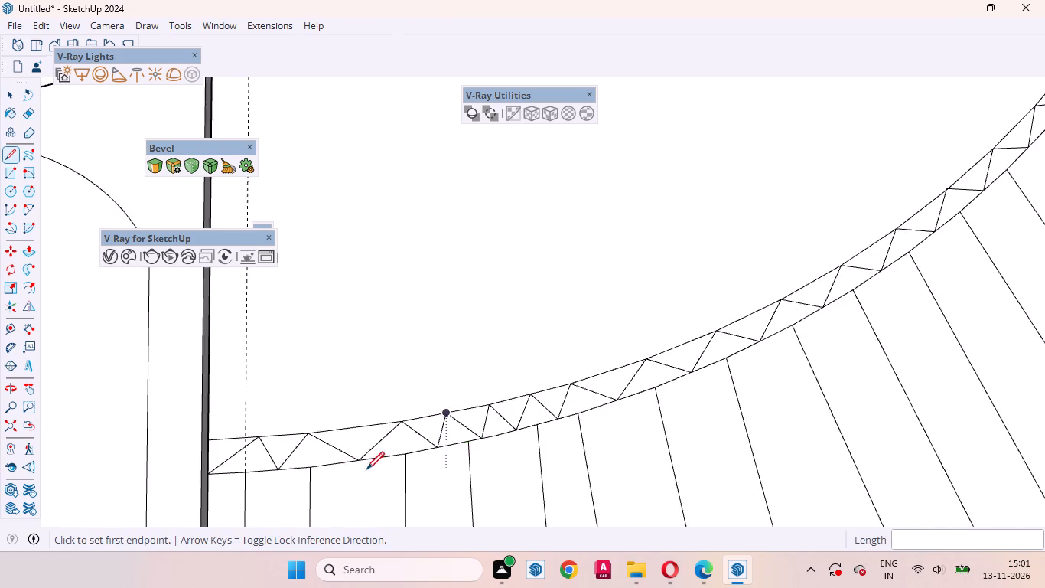
# Delete the two wide zigzag sides meeting on the outer arc near the band's lower end.
pyautogui.scroll(-17, 366, 469)
pyautogui.press('space')
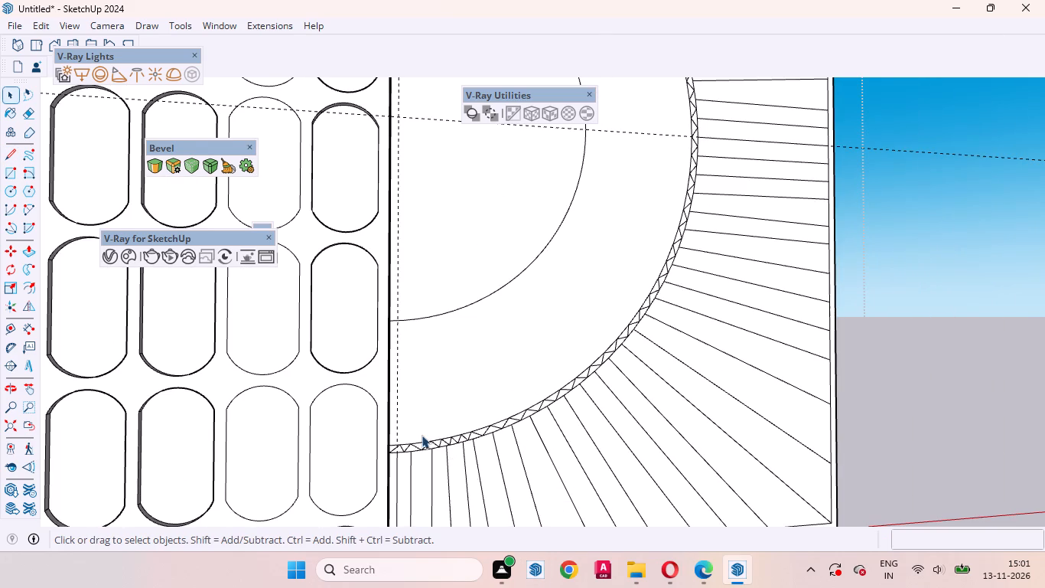
pyautogui.scroll(6, 422, 435)
pyautogui.scroll(-8, 342, 430)
pyautogui.scroll(6, 427, 439)
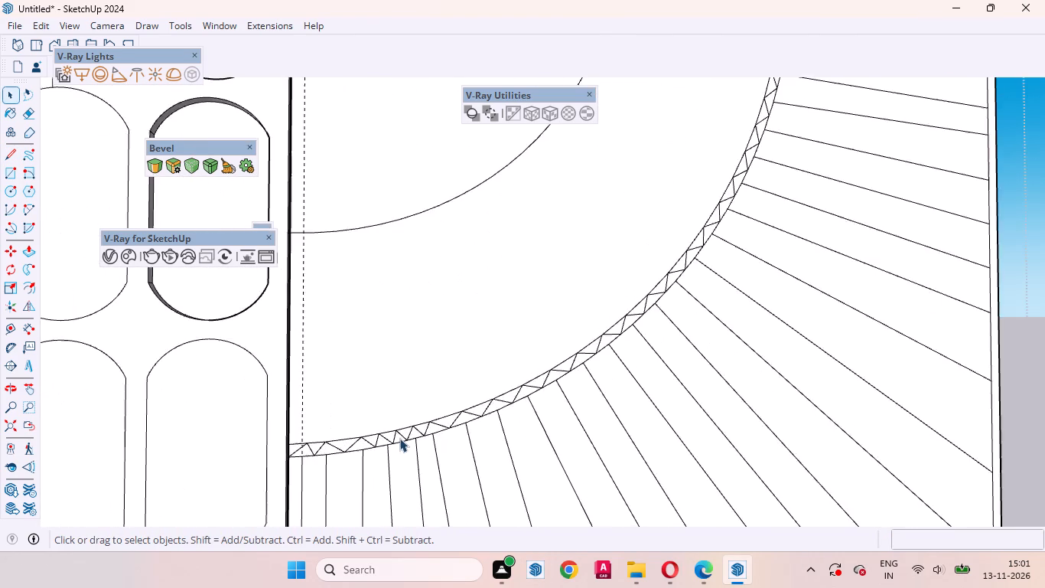
pyautogui.scroll(-11, 317, 448)
pyautogui.moveTo(448, 462); pyautogui.dragTo(450, 485, button='middle')
pyautogui.scroll(2, 398, 452)
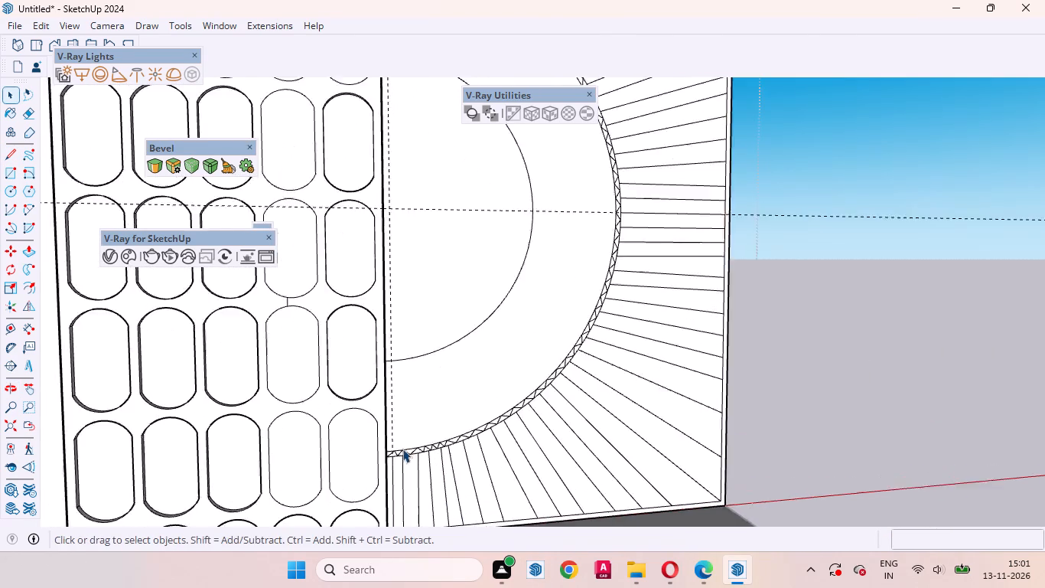
pyautogui.scroll(12, 402, 449)
pyautogui.click(407, 452)
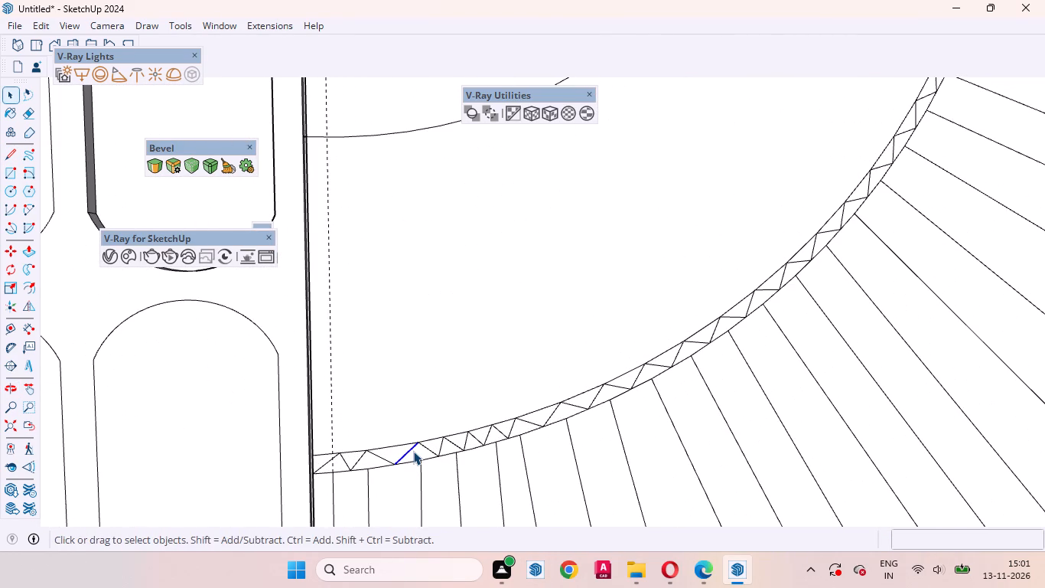
pyautogui.press('Delete')
pyautogui.click(382, 455)
pyautogui.press('Delete')
# Fill the gap with four steeper zigzag sides between the inner-arc tips, the first three about 7/8" long.
pyautogui.press('l')
pyautogui.scroll(5, 418, 445)
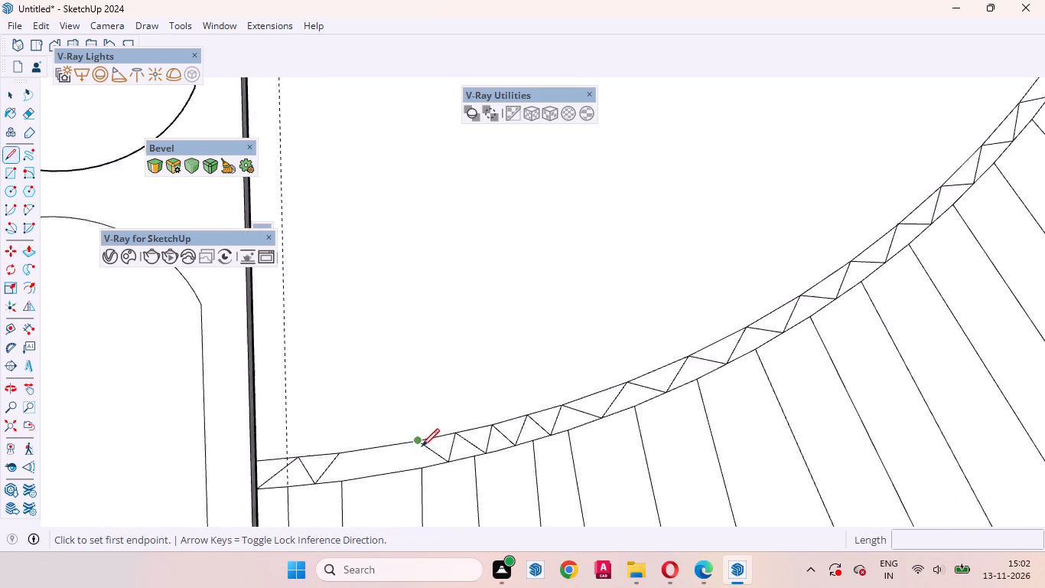
pyautogui.click(416, 443)
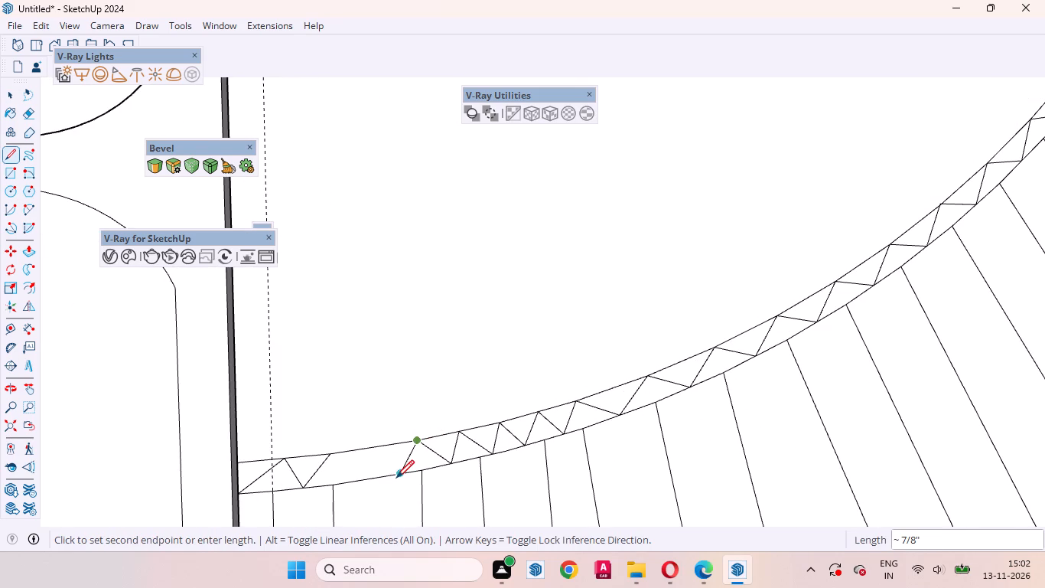
pyautogui.click(396, 478)
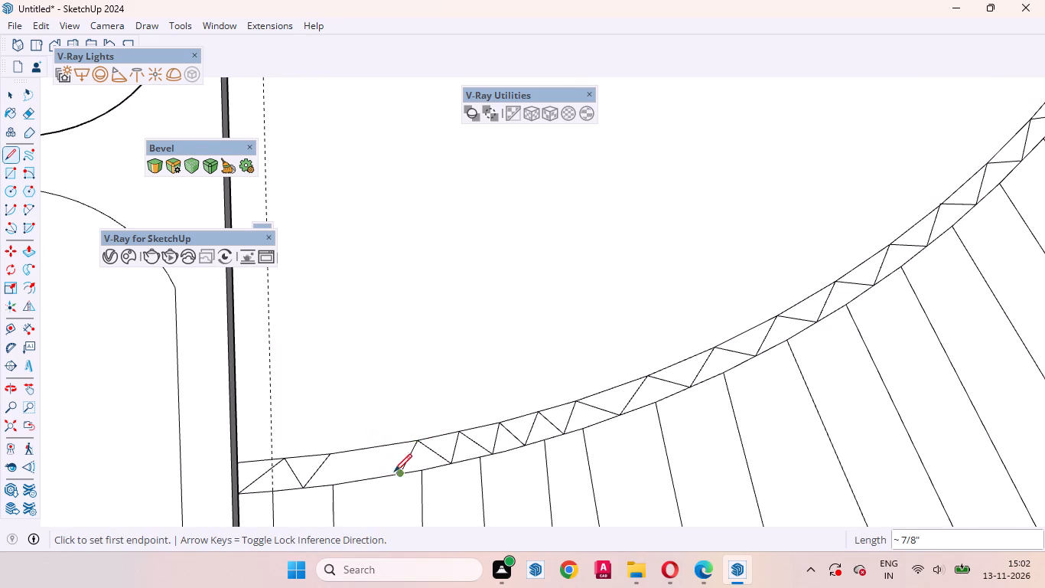
pyautogui.click(399, 474)
pyautogui.click(370, 448)
pyautogui.click(372, 451)
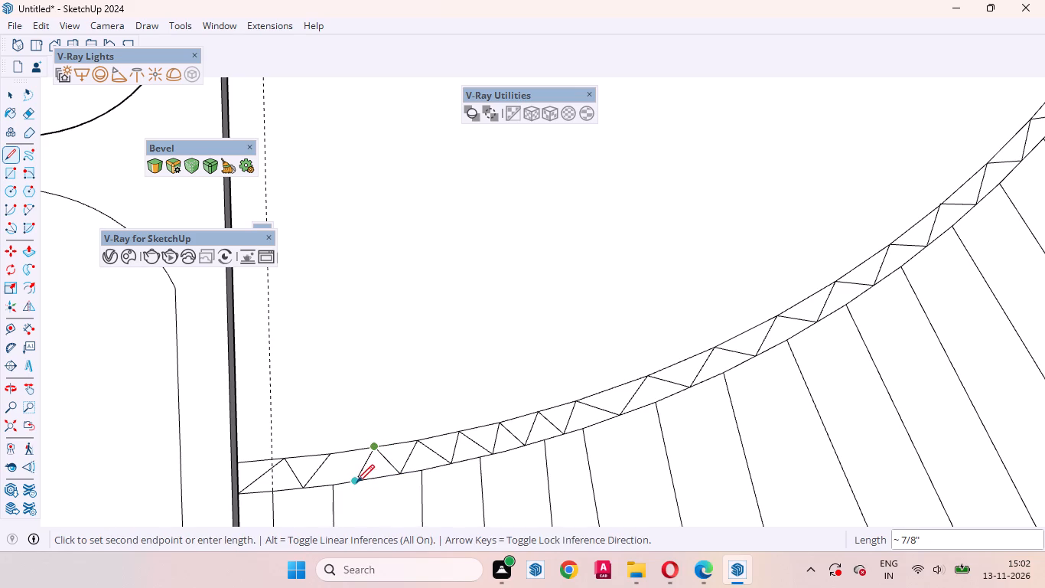
pyautogui.click(356, 482)
pyautogui.click(332, 456)
pyautogui.click(359, 480)
pyautogui.scroll(-4, 403, 379)
pyautogui.scroll(1, 384, 452)
pyautogui.press('space')
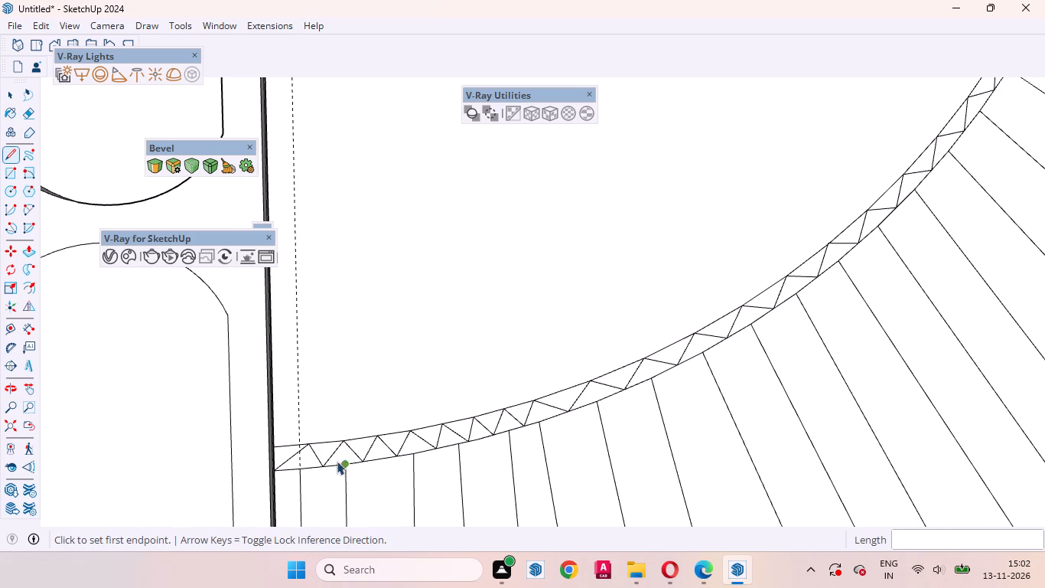
# Delete the slanted end side running to the outer-arc corner at the band's lower end.
pyautogui.scroll(3, 311, 456)
pyautogui.click(295, 449)
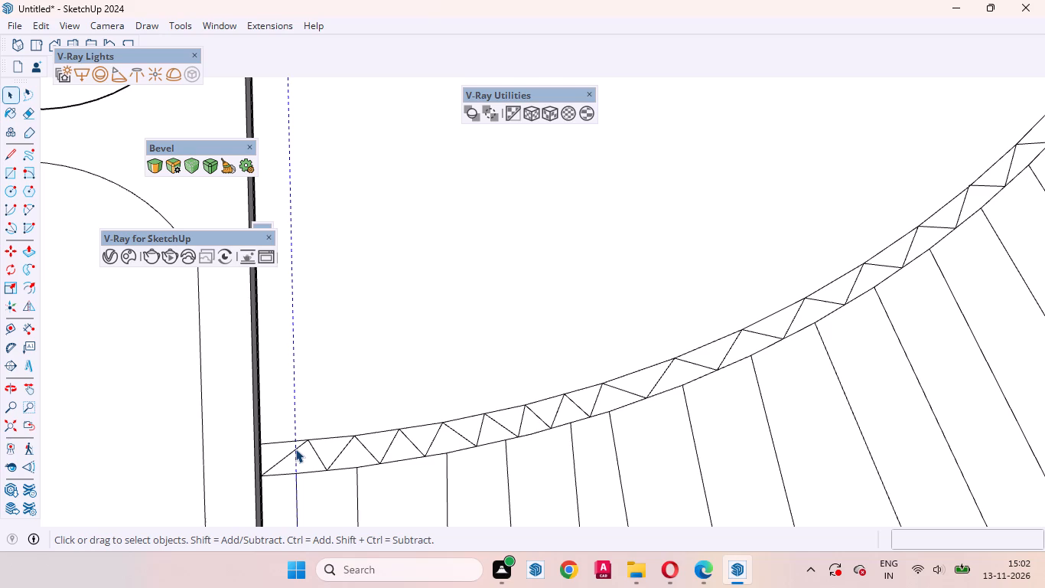
pyautogui.click(285, 455)
pyautogui.press('Delete')
# Close the band's lower end with three steeper zigzag sides, the first about 3/4" and the second about 13/16", ending at the outer-arc corner.
pyautogui.scroll(3, 284, 461)
pyautogui.moveTo(292, 475); pyautogui.dragTo(366, 474, button='middle')
pyautogui.press('l')
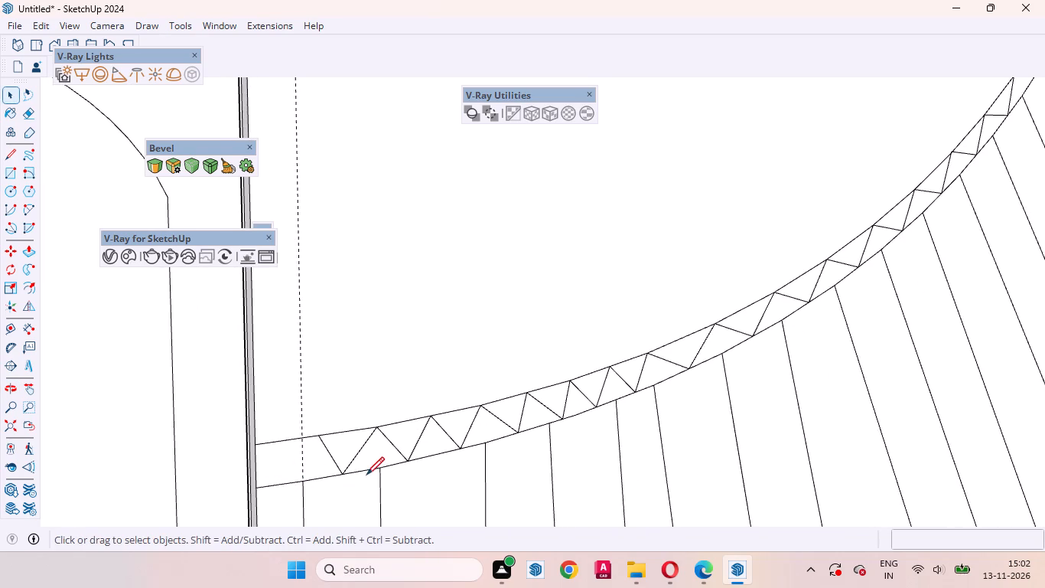
pyautogui.scroll(3, 335, 475)
pyautogui.click(314, 424)
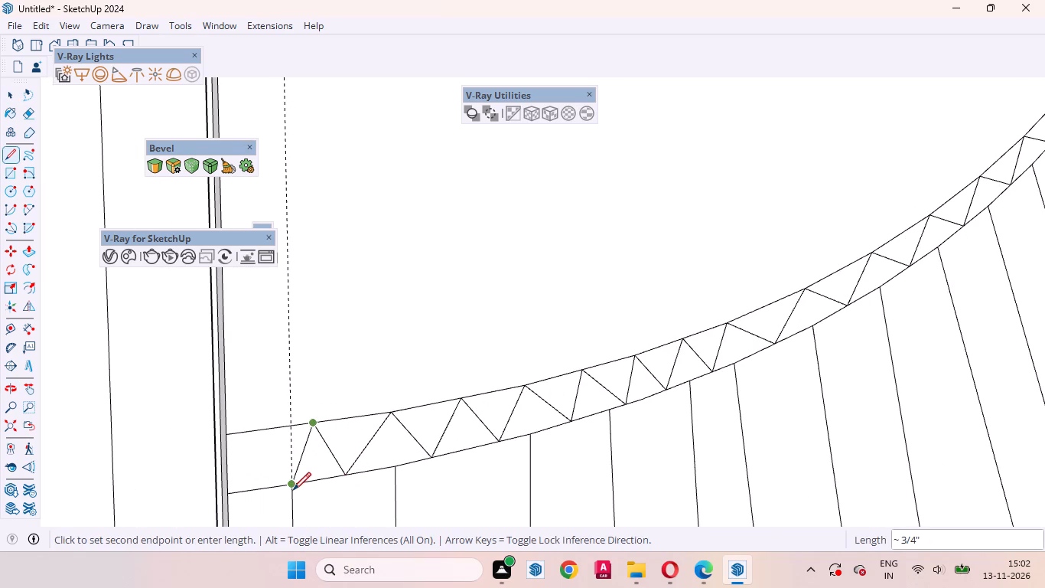
pyautogui.click(290, 487)
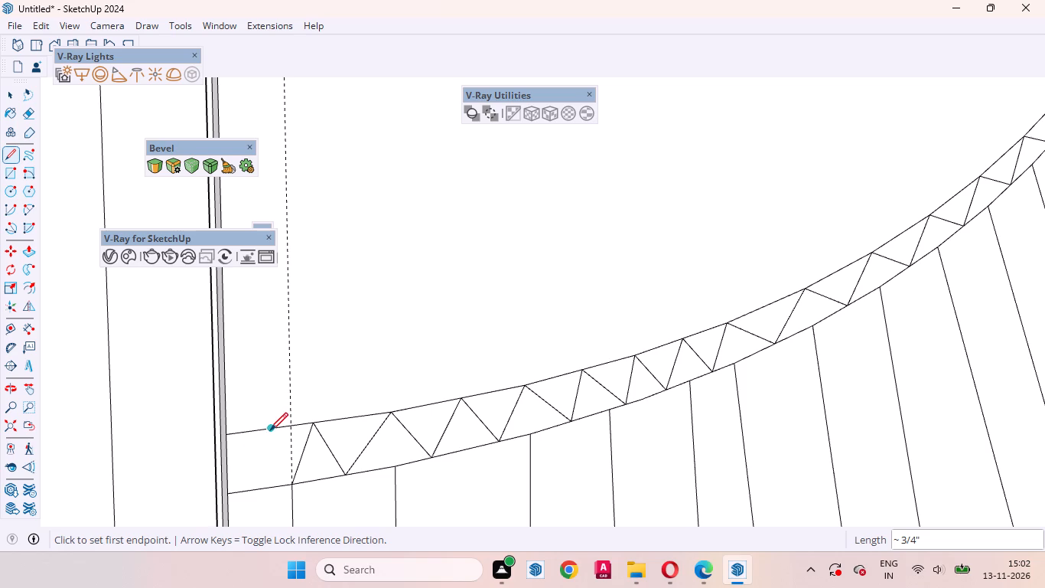
pyautogui.click(270, 430)
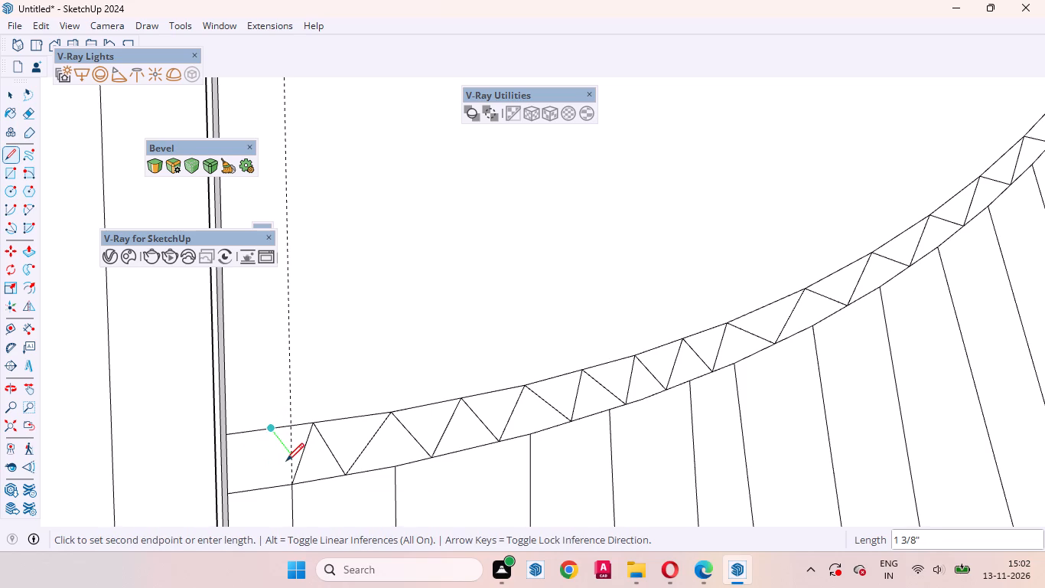
pyautogui.press('space')
pyautogui.write('l')
pyautogui.scroll(4, 349, 482)
pyautogui.click(269, 485)
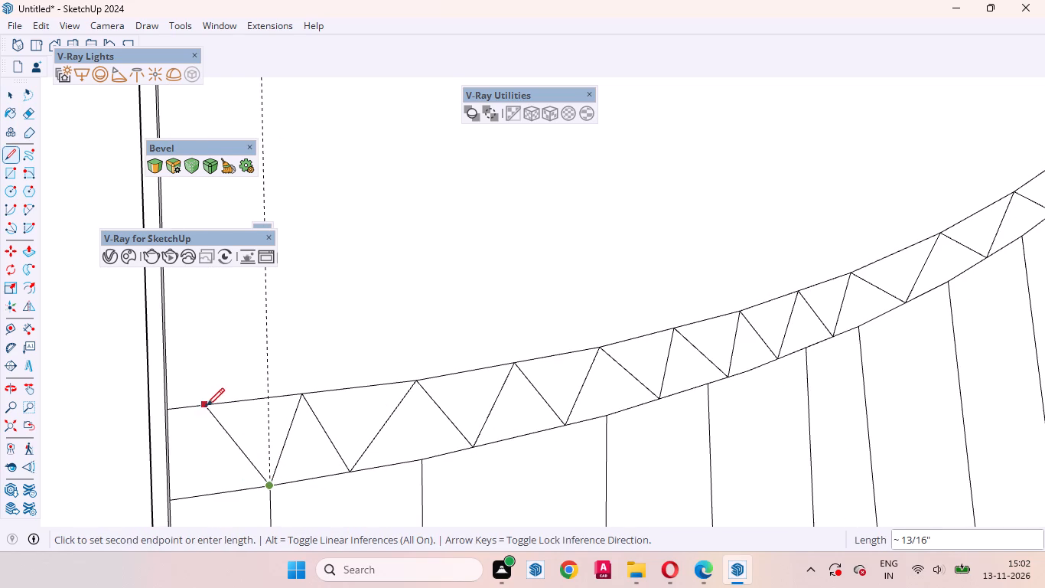
pyautogui.click(213, 405)
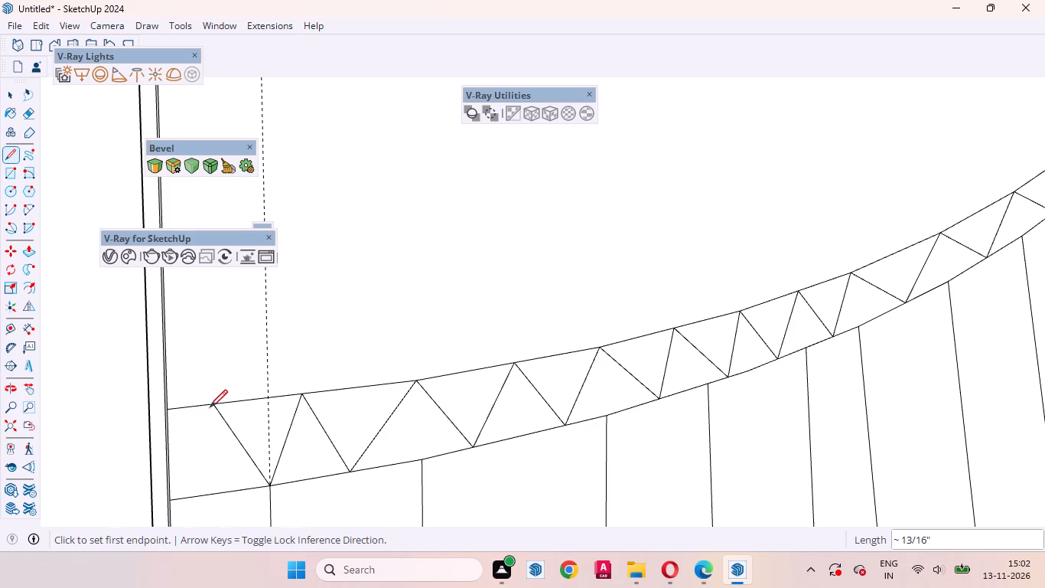
pyautogui.moveTo(172, 498); pyautogui.dragTo(174, 490)
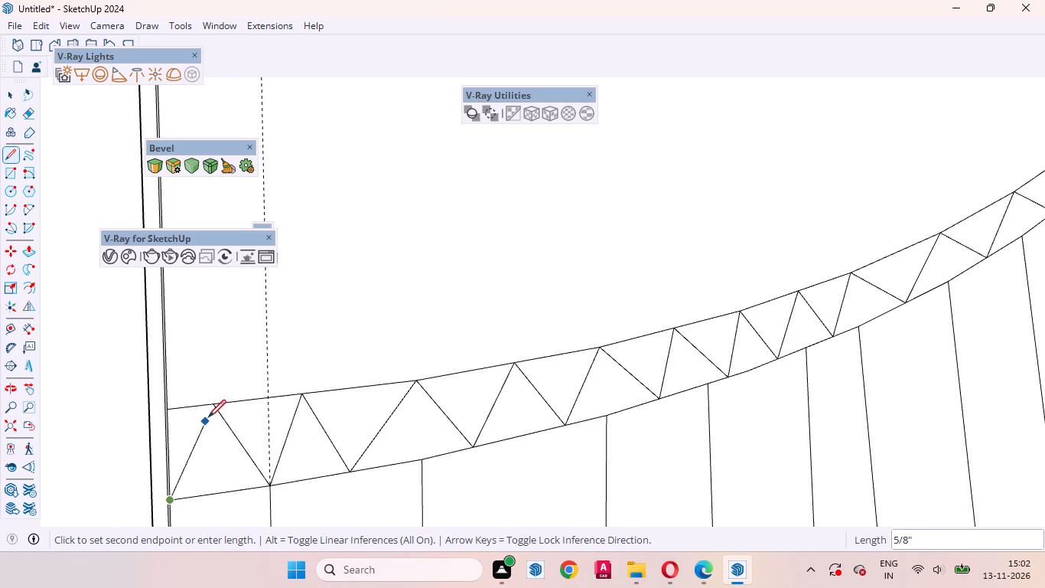
pyautogui.click(212, 410)
pyautogui.scroll(-19, 213, 444)
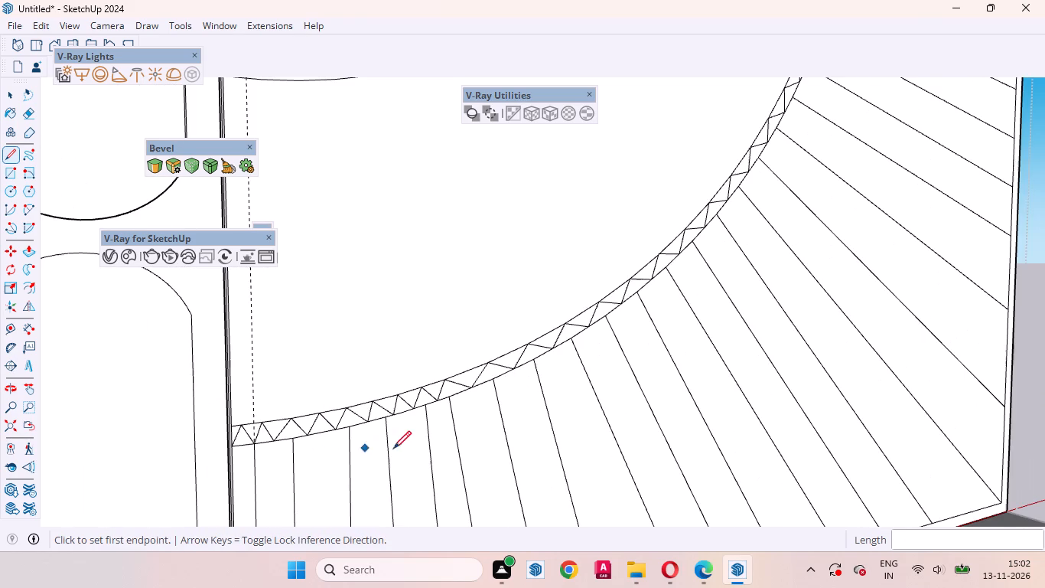
pyautogui.press('space')
# Examine the zigzag band around the semicircle, from its lower end up to its upper end.
pyautogui.scroll(-5, 330, 337)
pyautogui.scroll(-4, 427, 377)
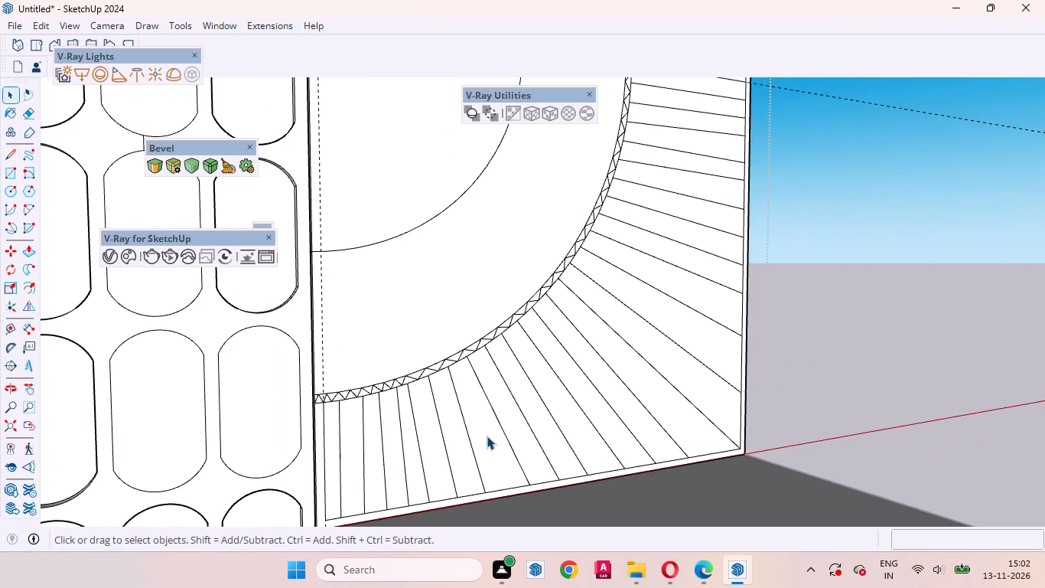
pyautogui.moveTo(486, 436); pyautogui.dragTo(350, 472, button='middle')
pyautogui.scroll(-15, 319, 430)
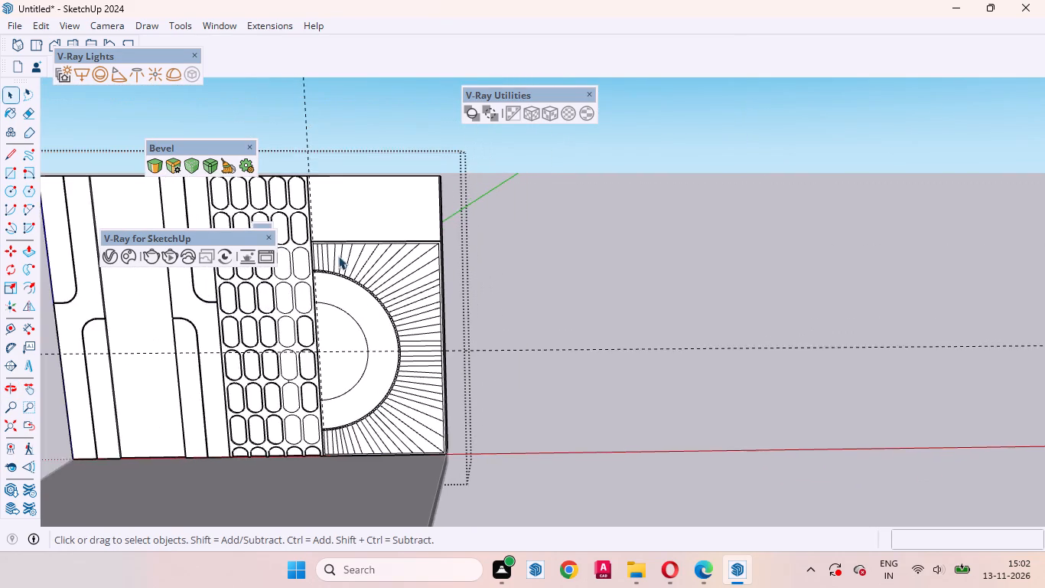
pyautogui.scroll(3, 338, 250)
pyautogui.moveTo(379, 303); pyautogui.dragTo(329, 296, button='middle')
pyautogui.scroll(12, 306, 260)
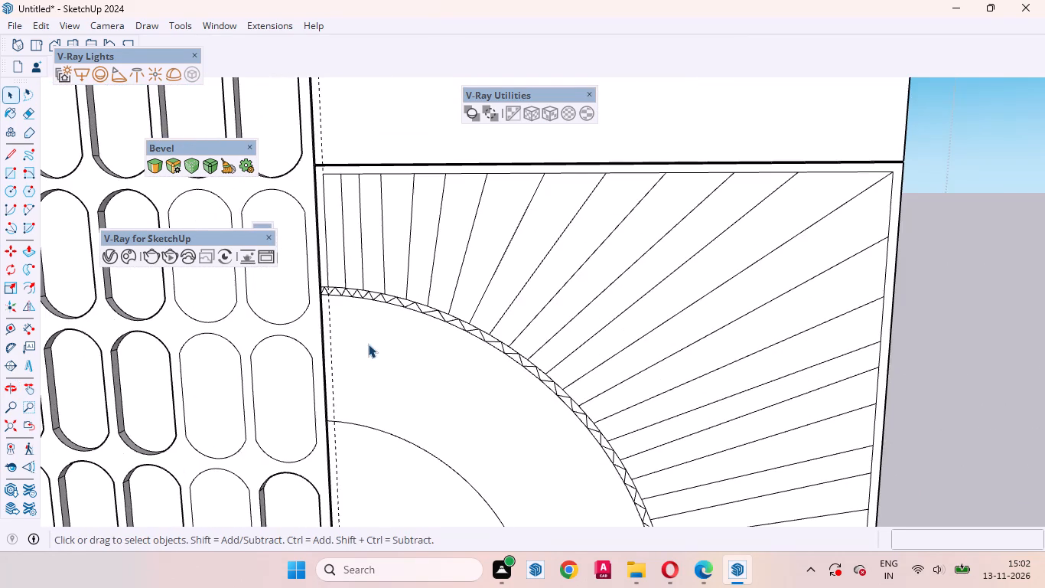
pyautogui.click(368, 344)
pyautogui.scroll(-11, 350, 235)
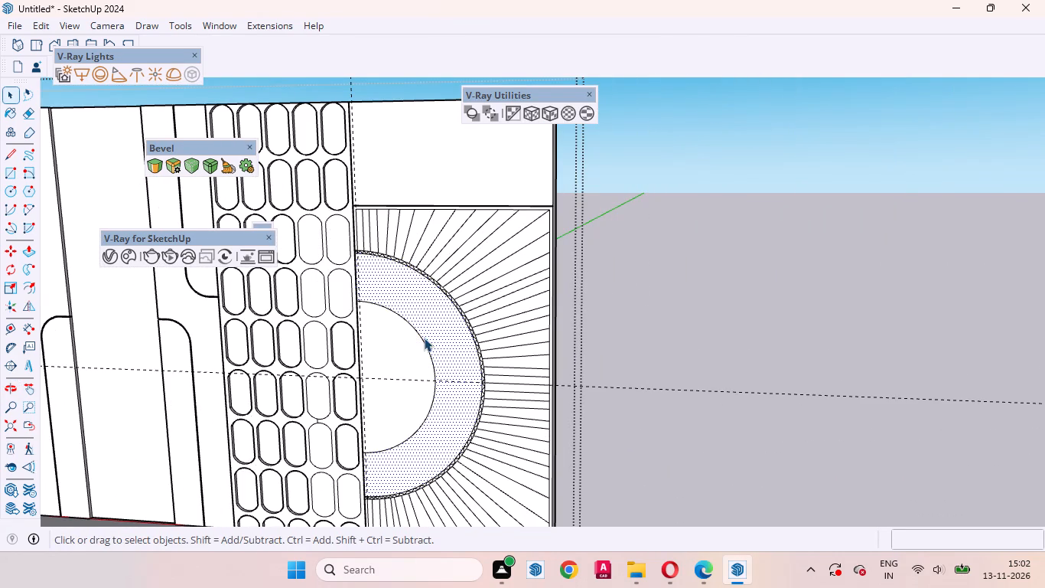
pyautogui.scroll(3, 383, 305)
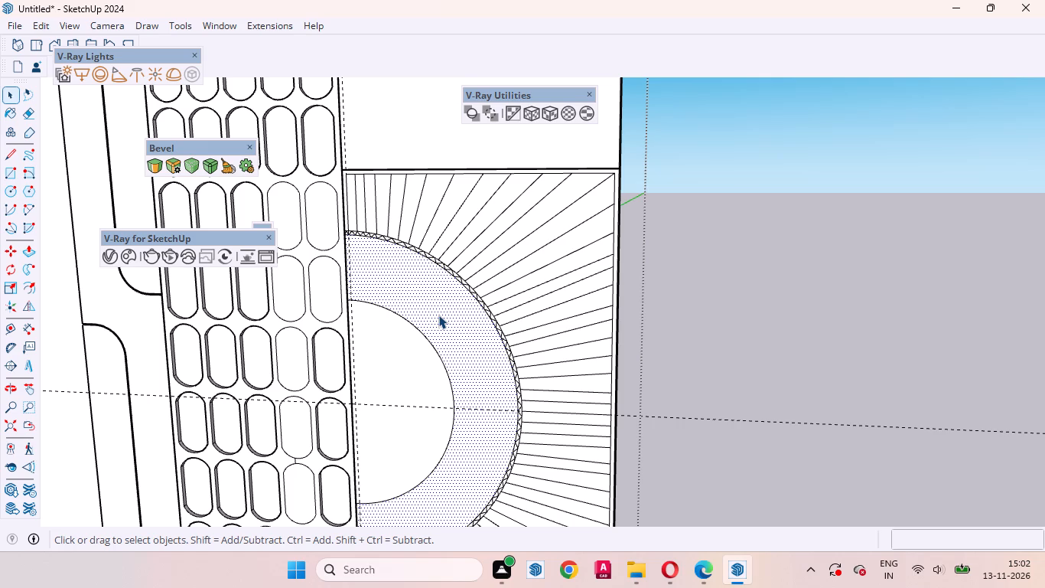
pyautogui.scroll(3, 369, 220)
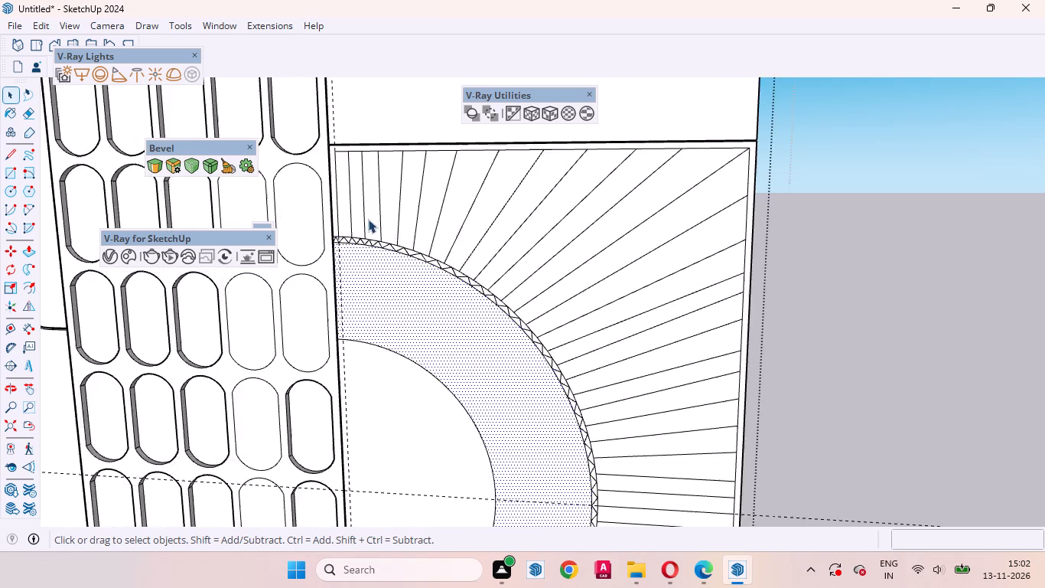
pyautogui.scroll(8, 368, 219)
# Offset the first wide inner-arc triangle near the zigzag band's upper end inward by about 1/16".
pyautogui.click(405, 259)
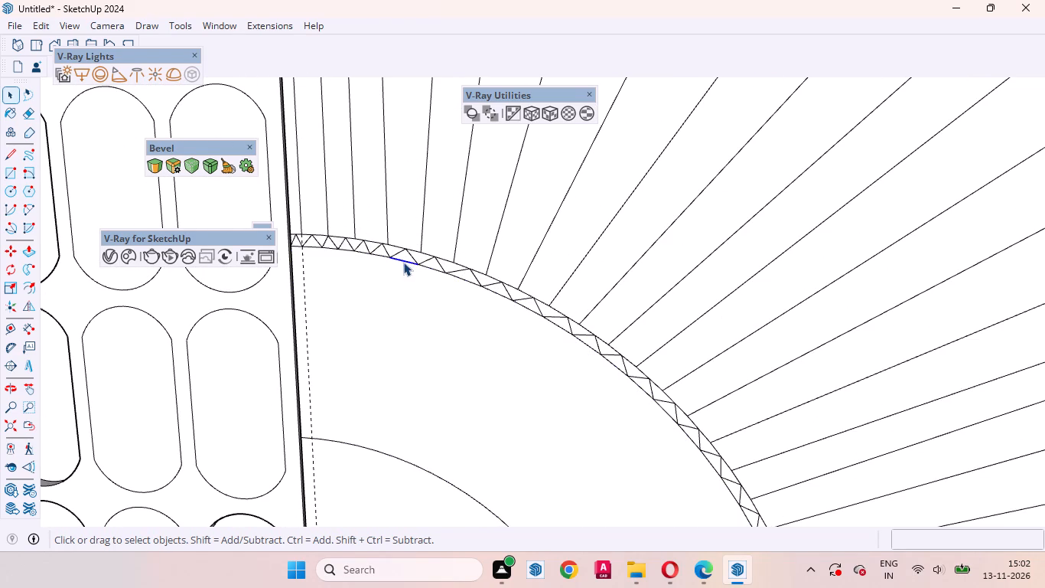
pyautogui.scroll(-8, 404, 345)
pyautogui.scroll(3, 402, 310)
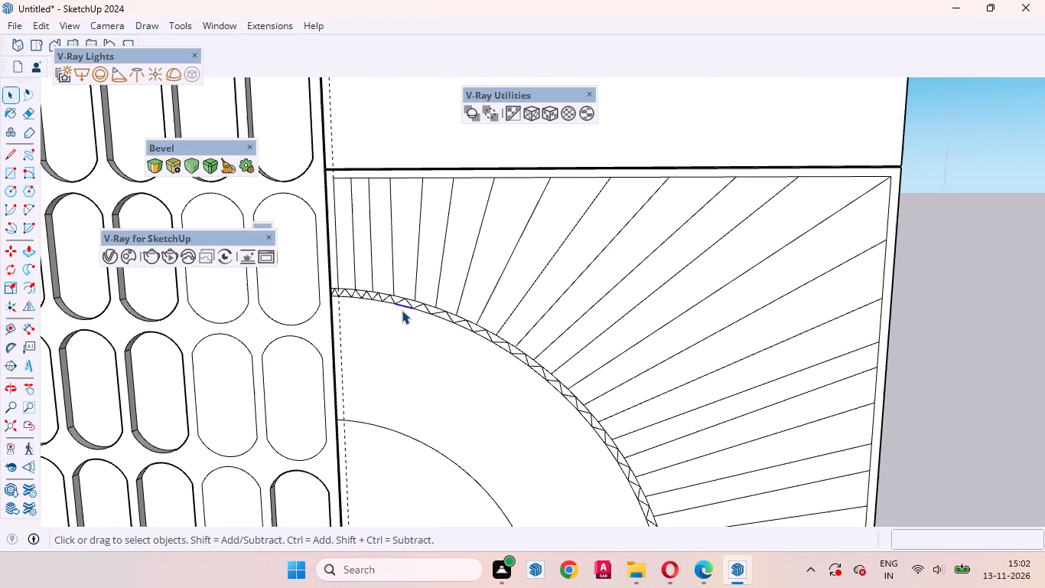
pyautogui.scroll(-3, 369, 322)
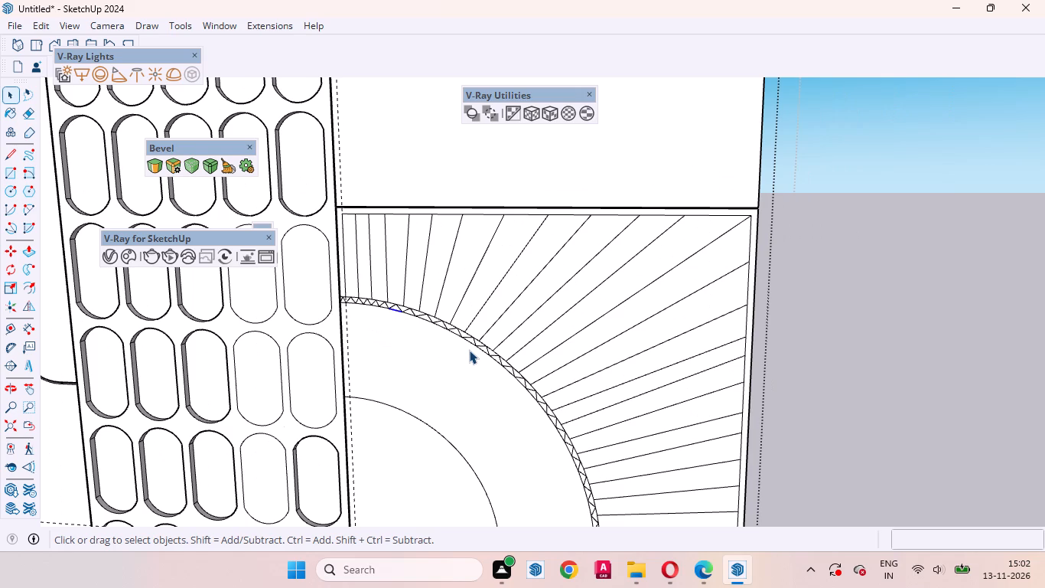
pyautogui.scroll(8, 391, 303)
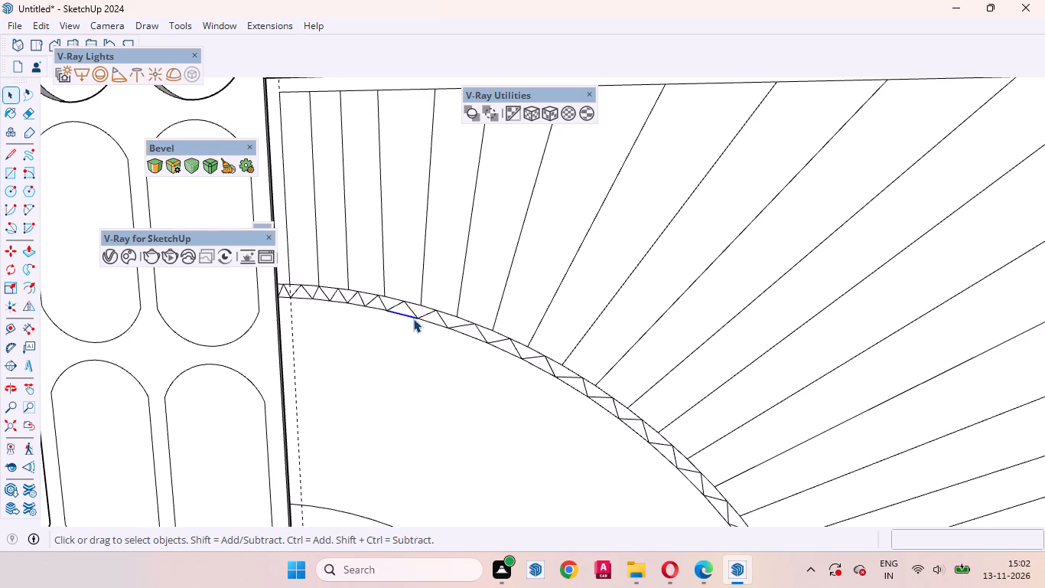
pyautogui.click(403, 309)
pyautogui.scroll(6, 403, 309)
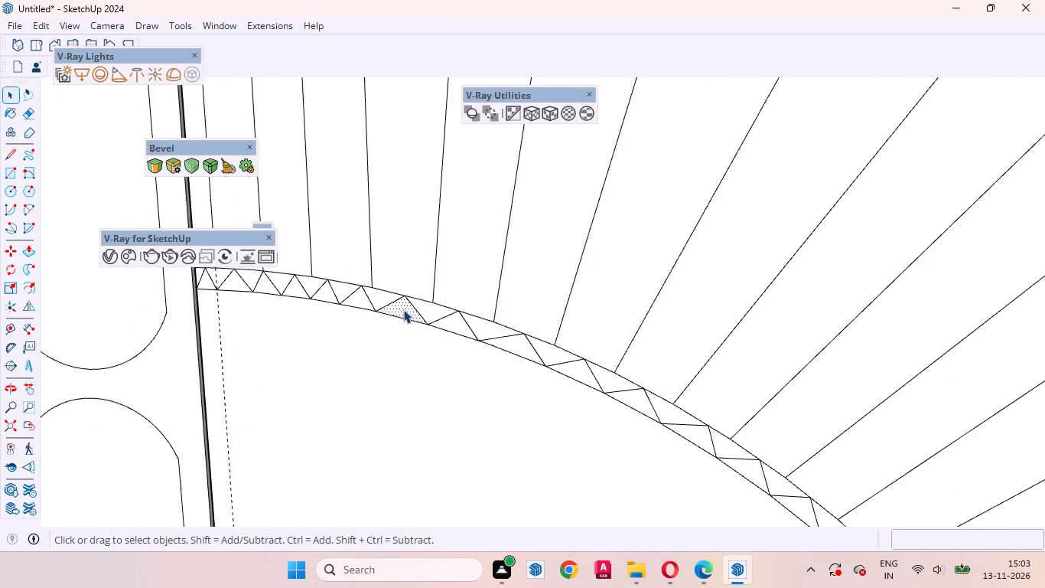
pyautogui.scroll(5, 403, 309)
pyautogui.press('f')
pyautogui.scroll(3, 405, 309)
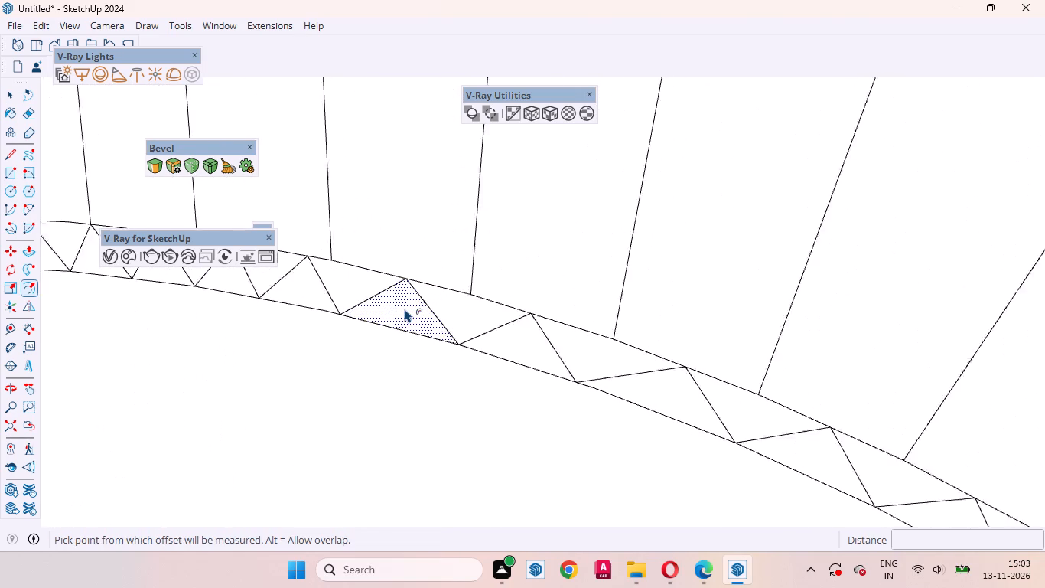
pyautogui.scroll(1, 392, 299)
pyautogui.click(382, 299)
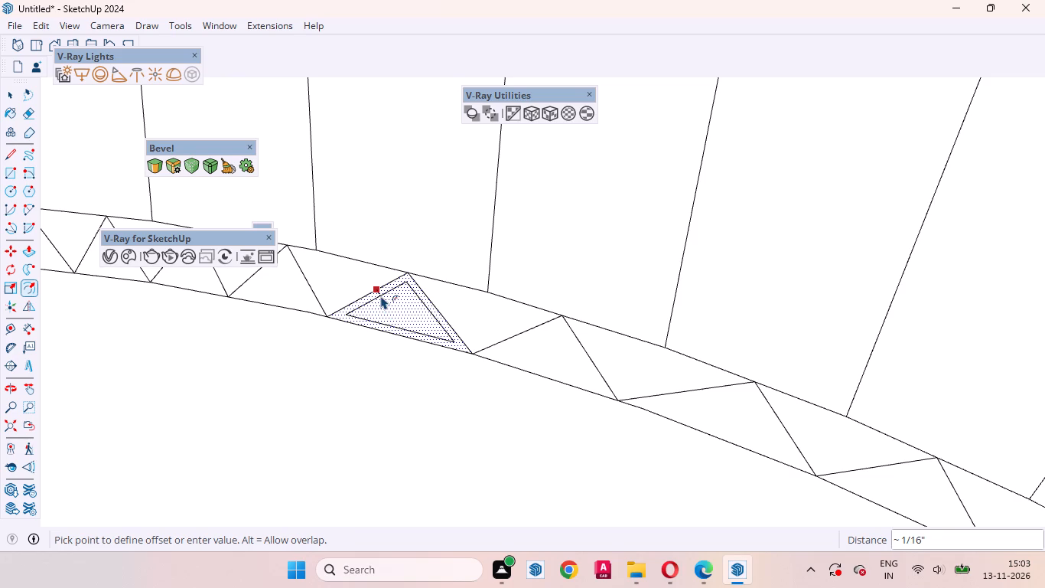
pyautogui.click(380, 298)
pyautogui.press('space')
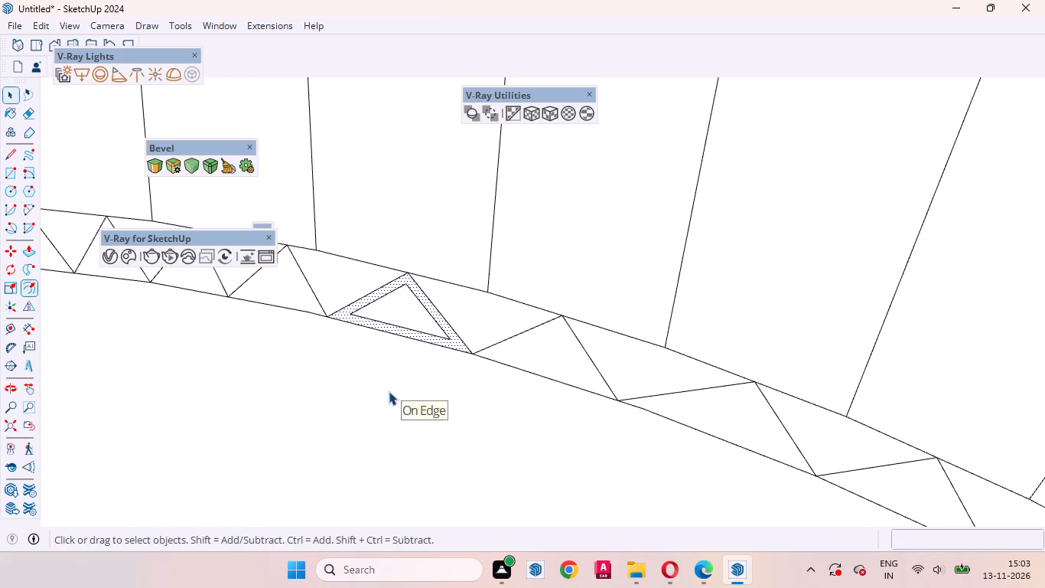
# Repeat the same inward offset on the next two zigzag triangles, continuing down the band from the first inset triangle.
pyautogui.scroll(-2, 386, 391)
pyautogui.scroll(1, 384, 391)
pyautogui.scroll(-19, 383, 390)
pyautogui.scroll(9, 413, 290)
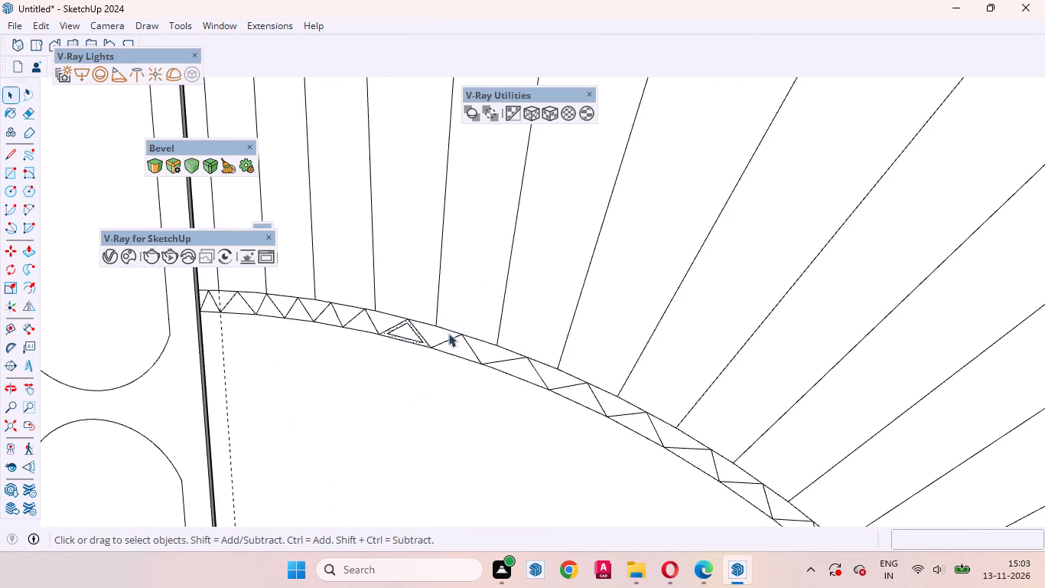
pyautogui.scroll(6, 448, 333)
pyautogui.click(428, 332)
pyautogui.press('f')
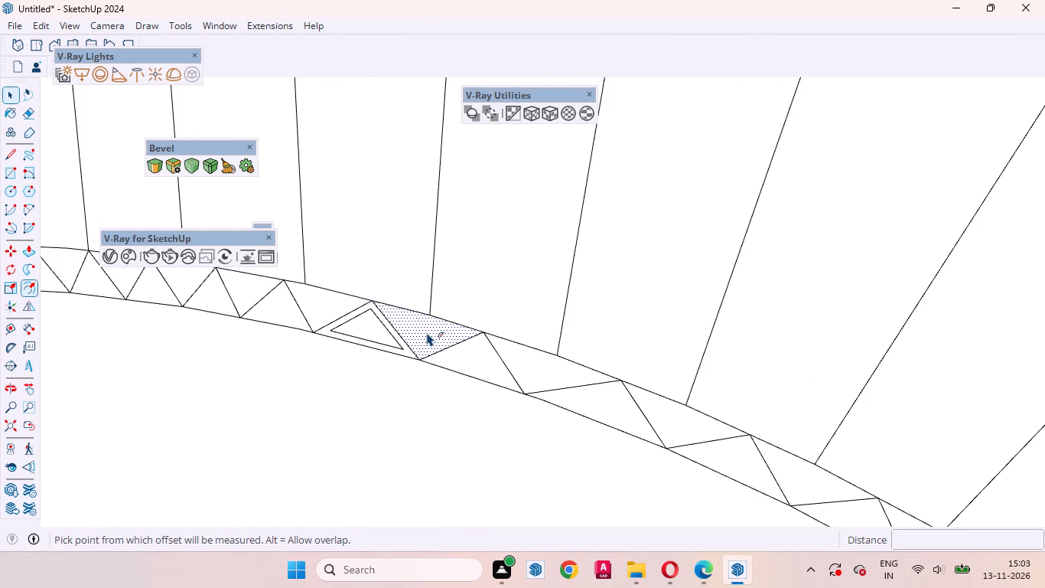
pyautogui.doubleClick(413, 332)
pyautogui.press('space')
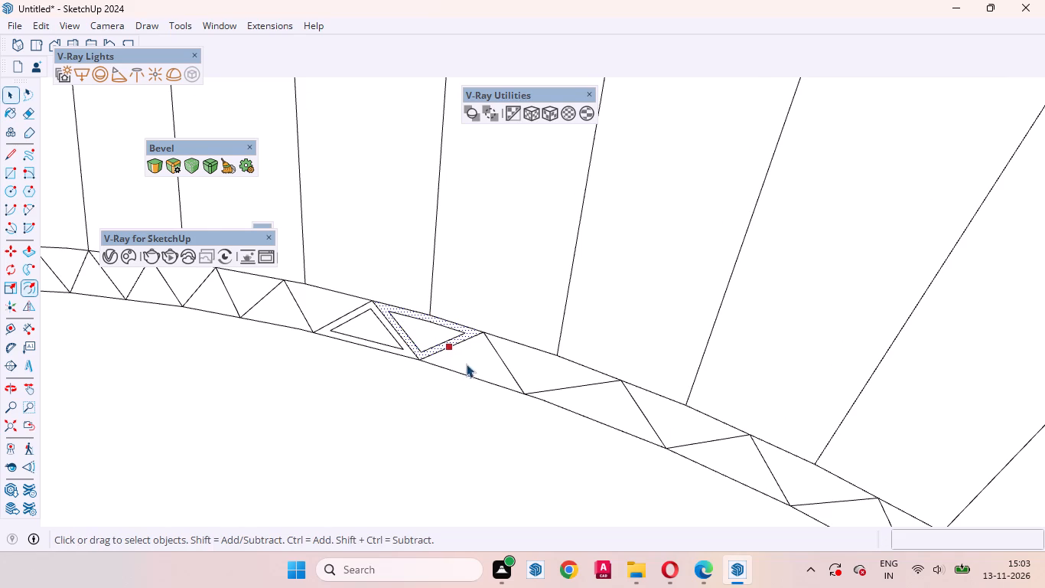
pyautogui.click(473, 360)
pyautogui.press('f')
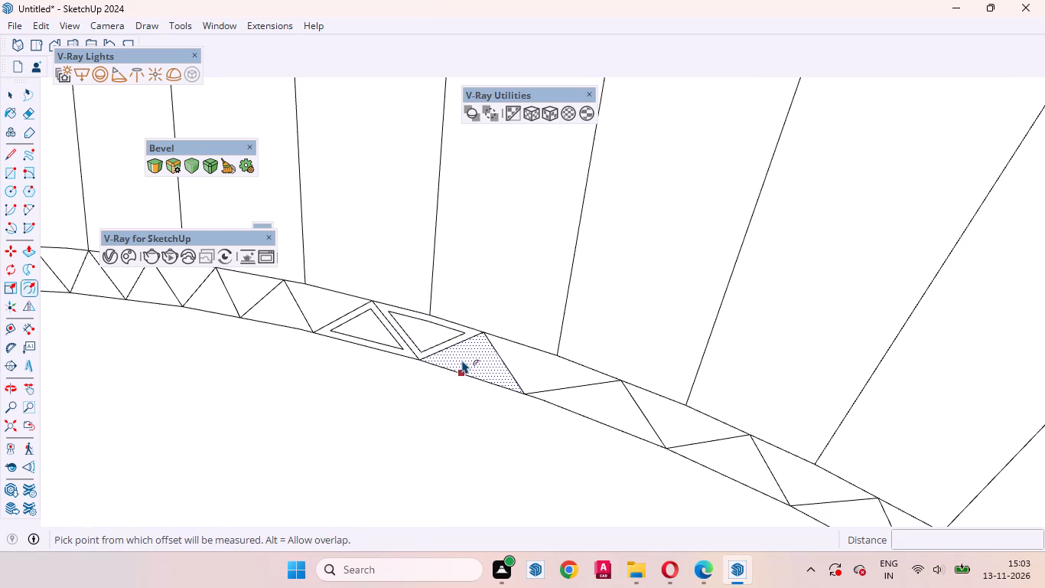
pyautogui.doubleClick(462, 360)
pyautogui.press('space')
# Repeat the same inward offset on the following three zigzag triangles, continuing down the band.
pyautogui.click(533, 362)
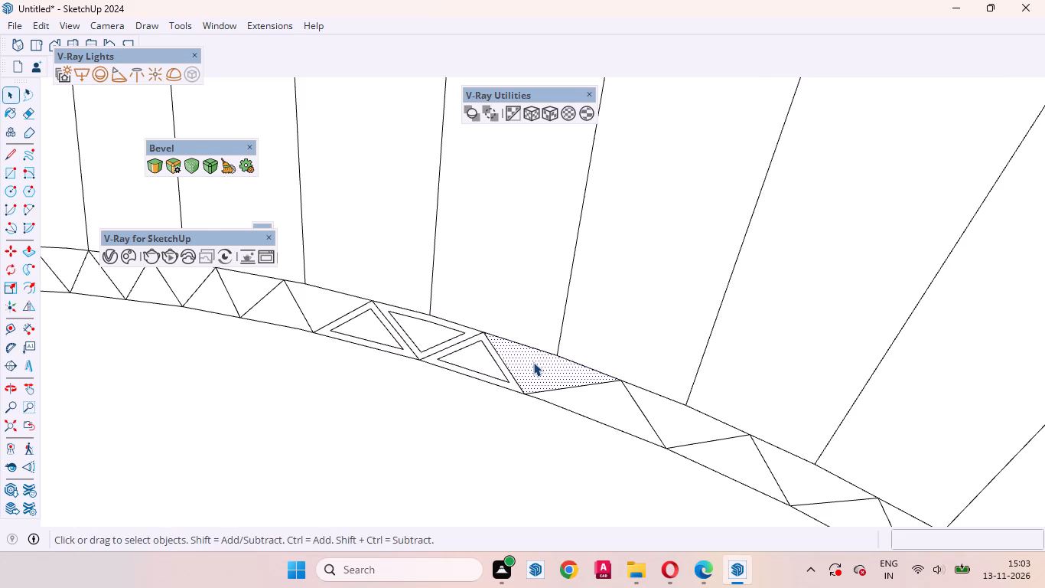
pyautogui.press('f')
pyautogui.doubleClick(509, 361)
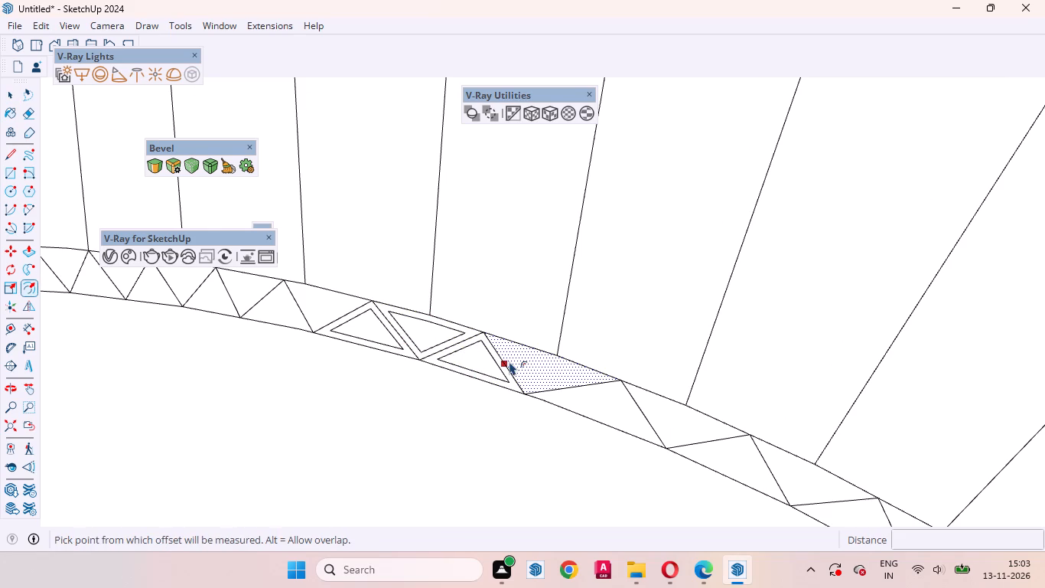
pyautogui.press('space')
pyautogui.click(586, 401)
pyautogui.press('f')
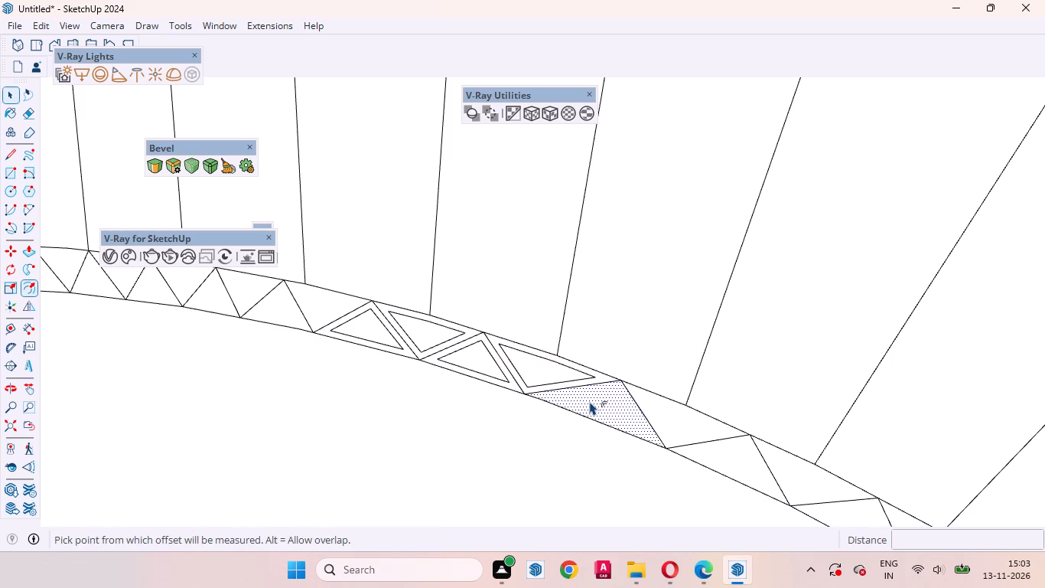
pyautogui.doubleClick(593, 399)
pyautogui.press('space')
pyautogui.click(676, 420)
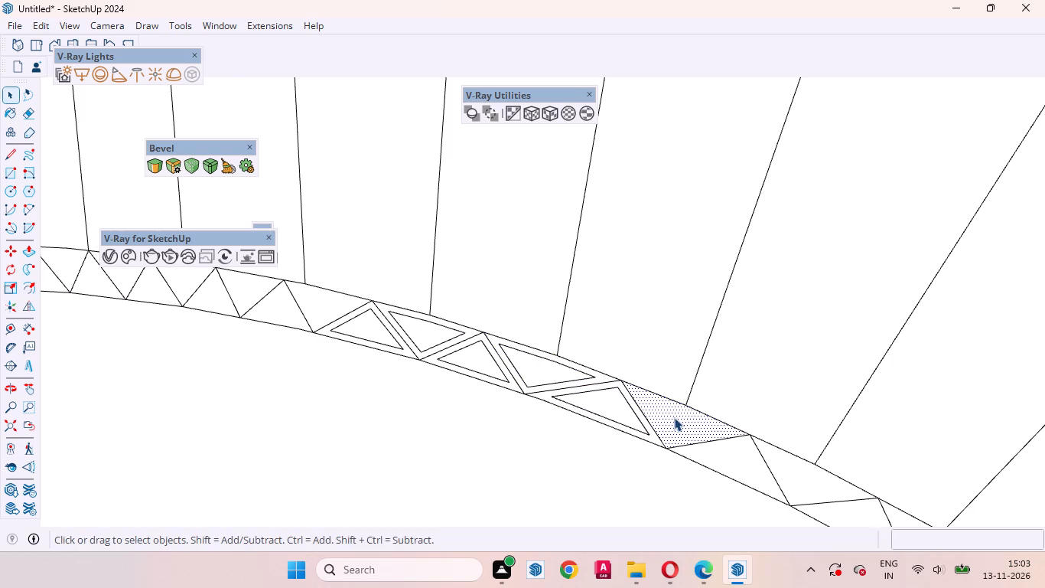
pyautogui.press('f')
pyautogui.doubleClick(673, 417)
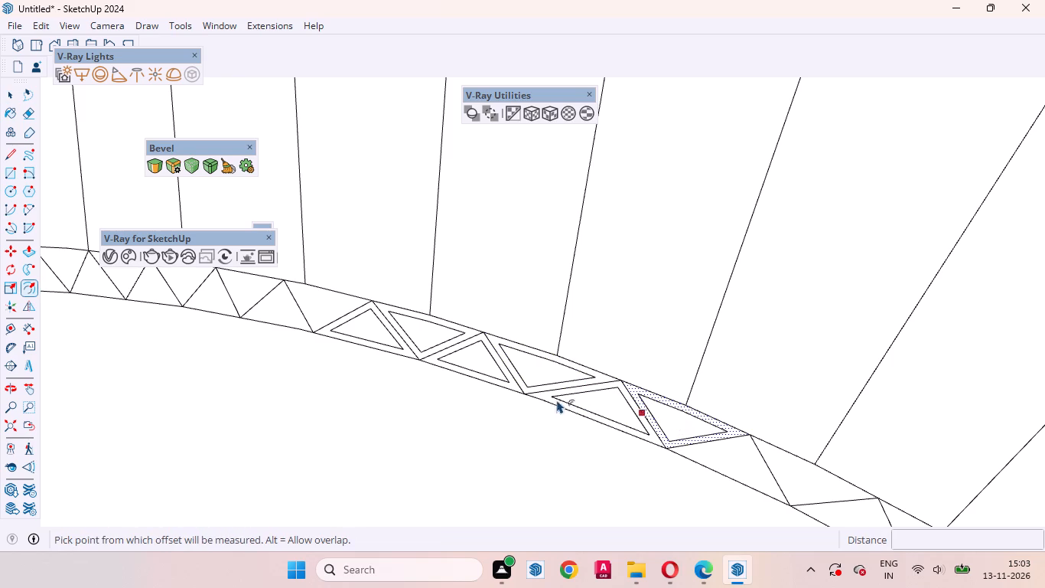
pyautogui.press('space')
# Inset the small end triangle at the band's upper end and its neighbouring inner-arc triangle by the same offset.
pyautogui.scroll(-8, 667, 498)
pyautogui.scroll(13, 262, 387)
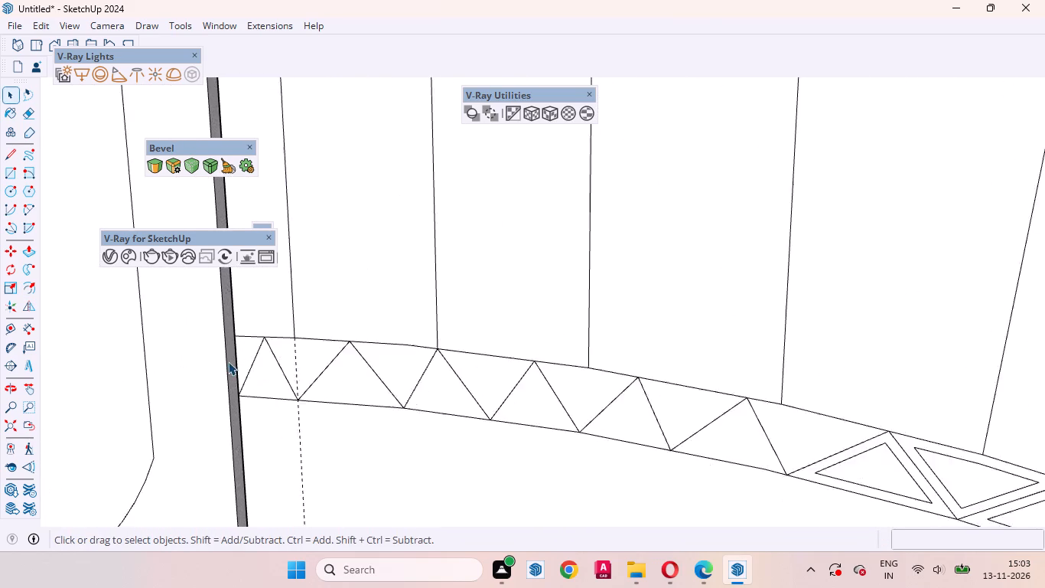
pyautogui.scroll(3, 228, 361)
pyautogui.click(256, 345)
pyautogui.press('f')
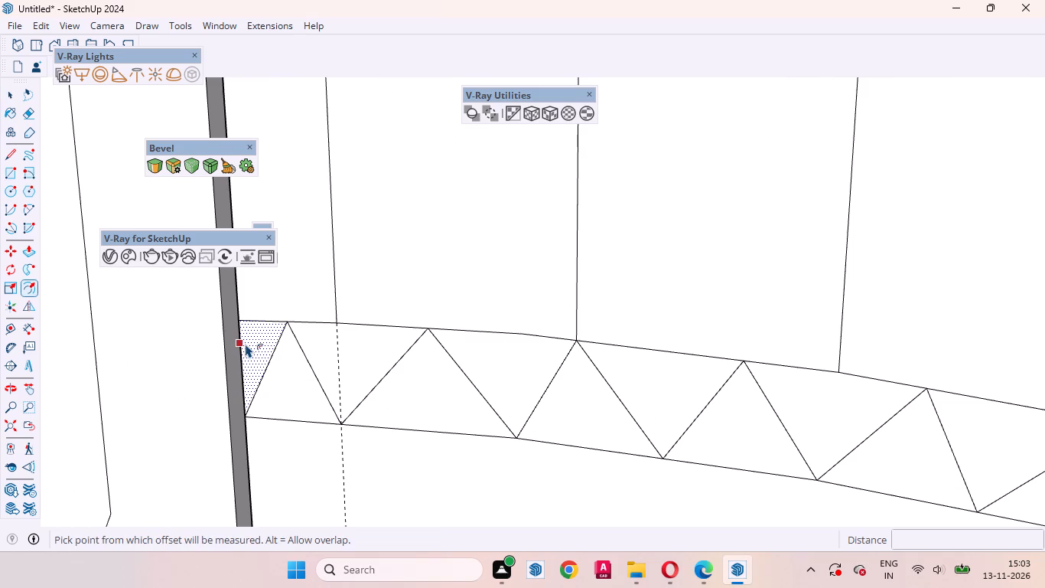
pyautogui.doubleClick(246, 344)
pyautogui.press('space')
pyautogui.click(288, 397)
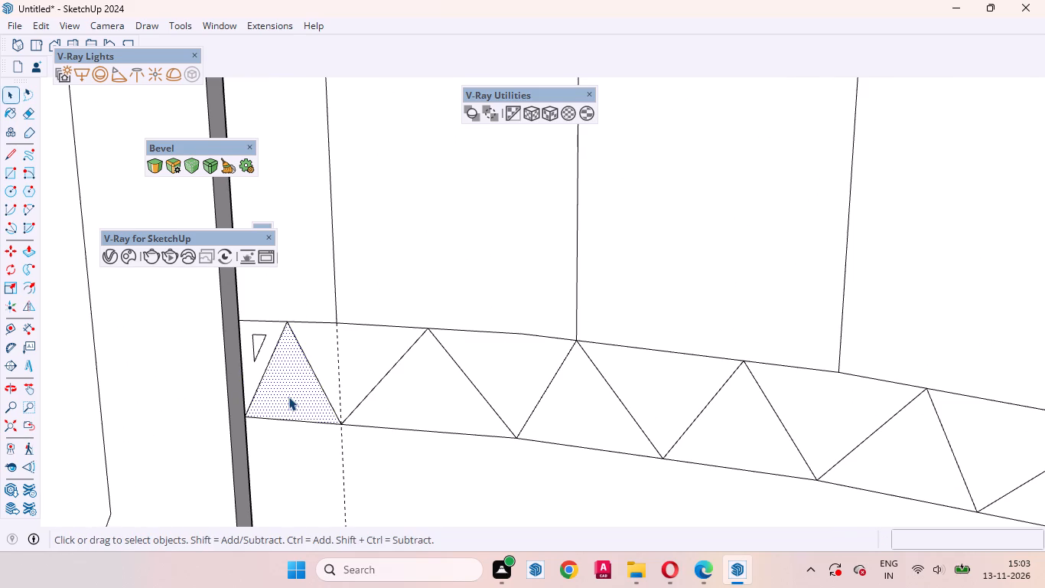
pyautogui.press('f')
pyautogui.doubleClick(278, 387)
pyautogui.press('space')
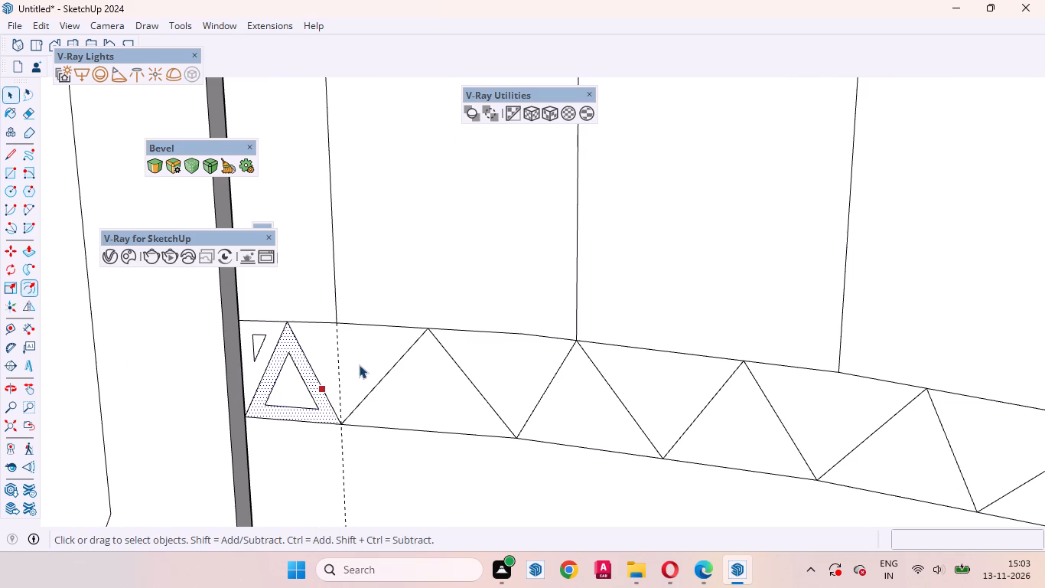
# Repeat the same inward offset on the next three triangles away from the band's upper end.
pyautogui.click(348, 360)
pyautogui.press('f')
pyautogui.doubleClick(321, 354)
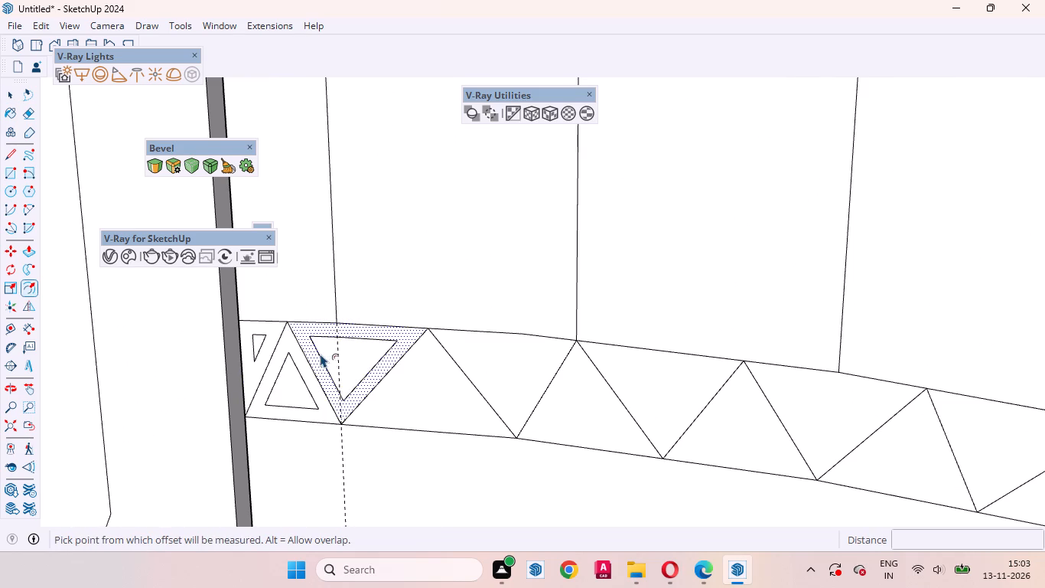
pyautogui.press('space')
pyautogui.click(403, 405)
pyautogui.press('f')
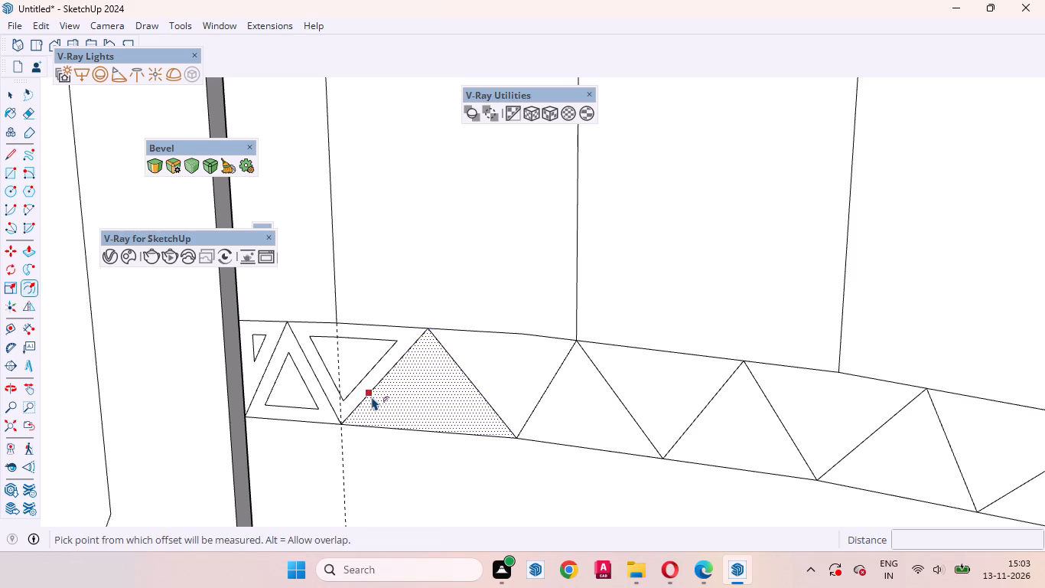
pyautogui.doubleClick(372, 397)
pyautogui.press('space')
pyautogui.click(491, 376)
pyautogui.press('f')
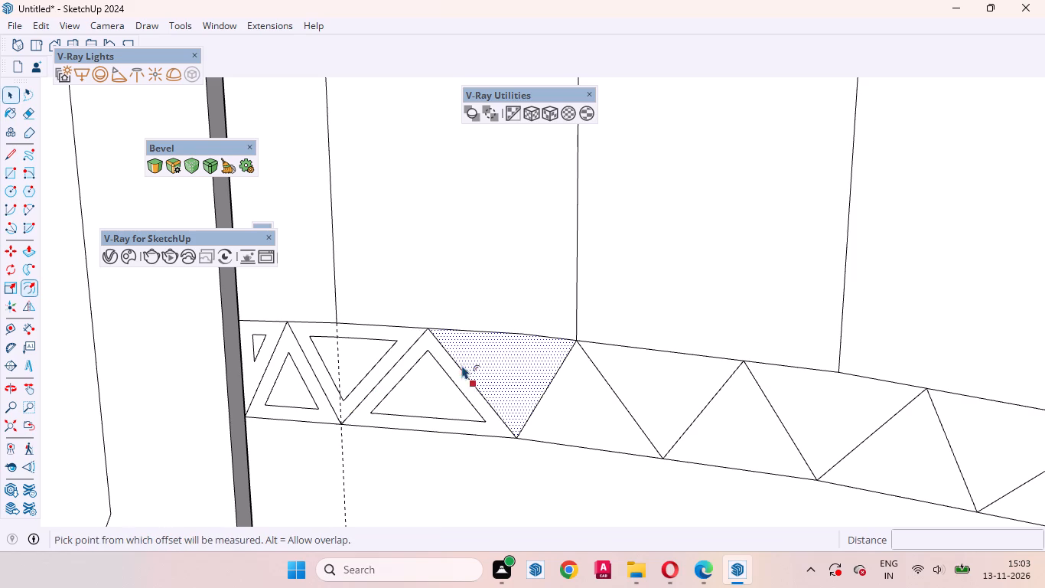
pyautogui.doubleClick(462, 365)
pyautogui.press('space')
# Repeat the same inward offset on the next inner-arc triangle and the outer-arc triangle beside it.
pyautogui.click(571, 415)
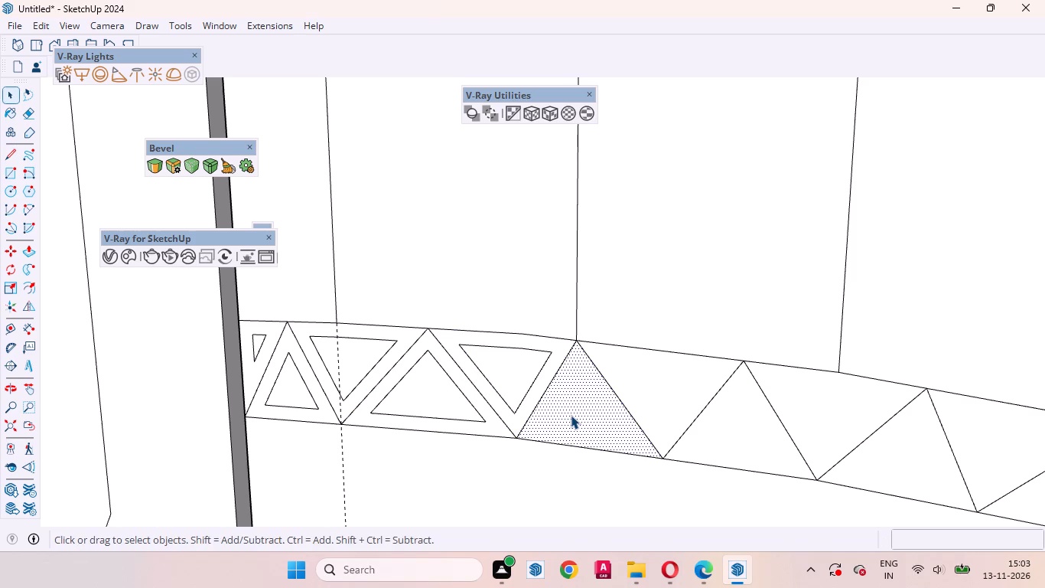
pyautogui.press('f')
pyautogui.doubleClick(558, 406)
pyautogui.press('space')
pyautogui.click(643, 391)
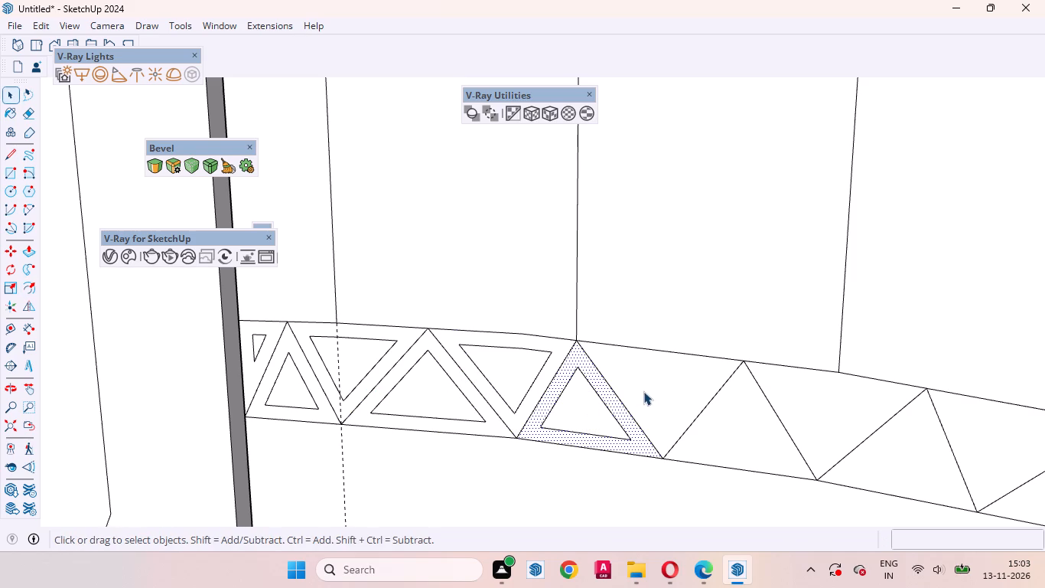
pyautogui.press('f')
pyautogui.doubleClick(643, 391)
pyautogui.scroll(-7, 565, 407)
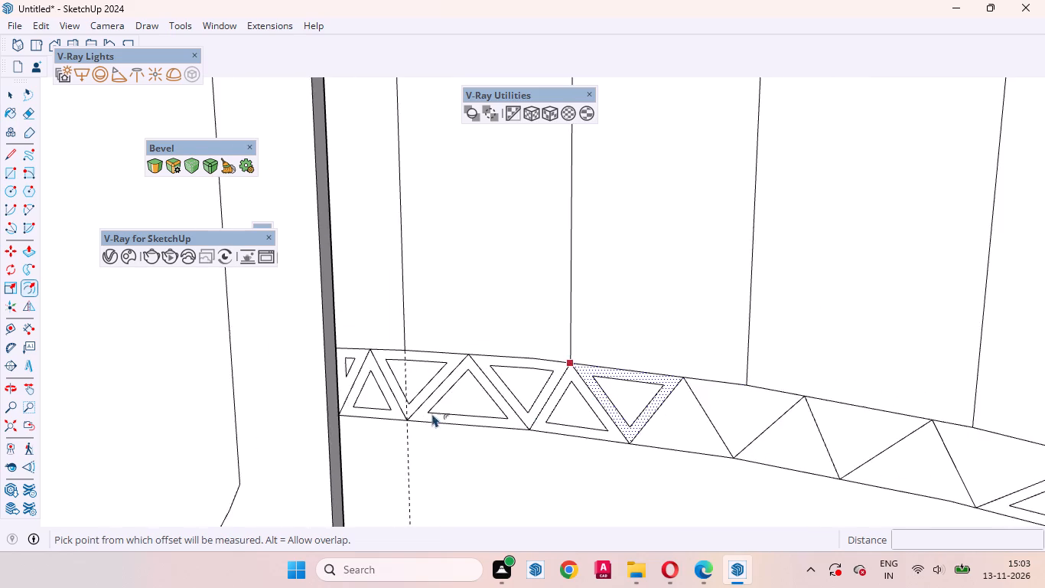
pyautogui.press('space')
# Inset the following pair of inner-arc and outer-arc triangles along the band by the same offset.
pyautogui.click(627, 423)
pyautogui.scroll(-4, 360, 400)
pyautogui.scroll(7, 499, 416)
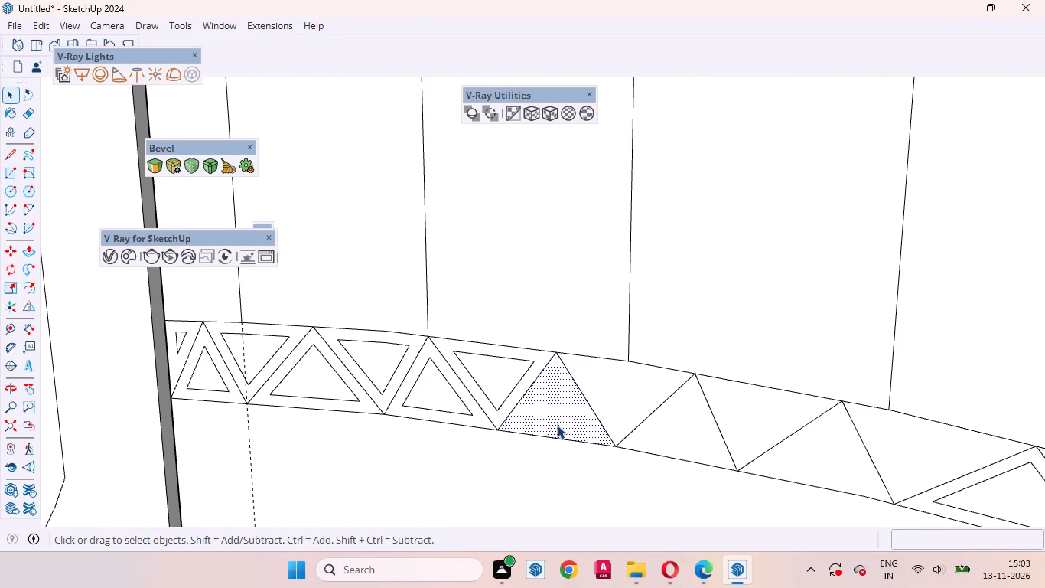
pyautogui.press('f')
pyautogui.doubleClick(522, 400)
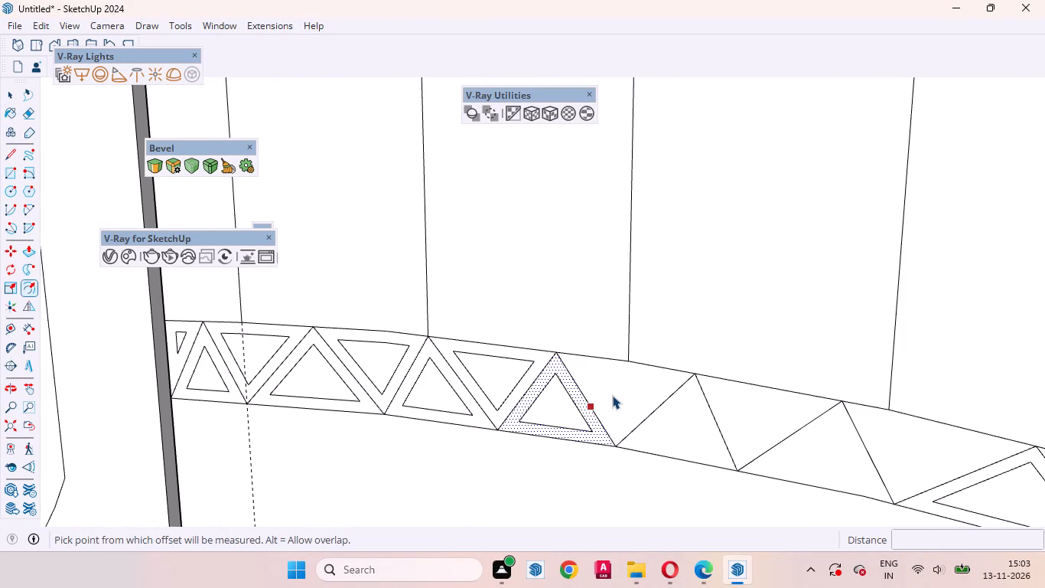
pyautogui.press('space')
pyautogui.click(612, 391)
pyautogui.press('f')
pyautogui.doubleClick(591, 389)
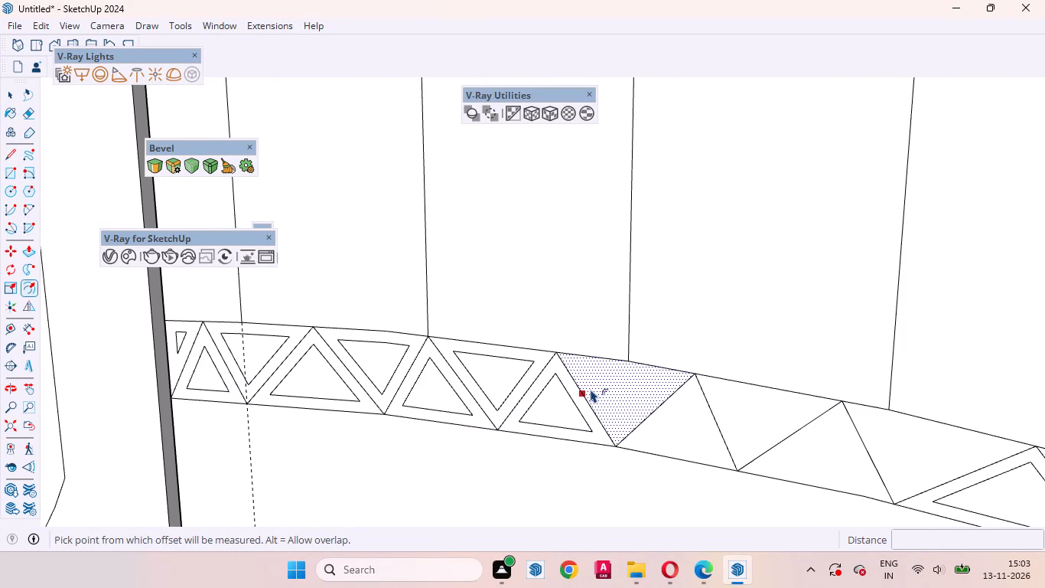
pyautogui.press('space')
# Continue the same inward offset on the next pair of triangles, toward the first inset wide triangle.
pyautogui.scroll(-8, 401, 406)
pyautogui.scroll(6, 538, 411)
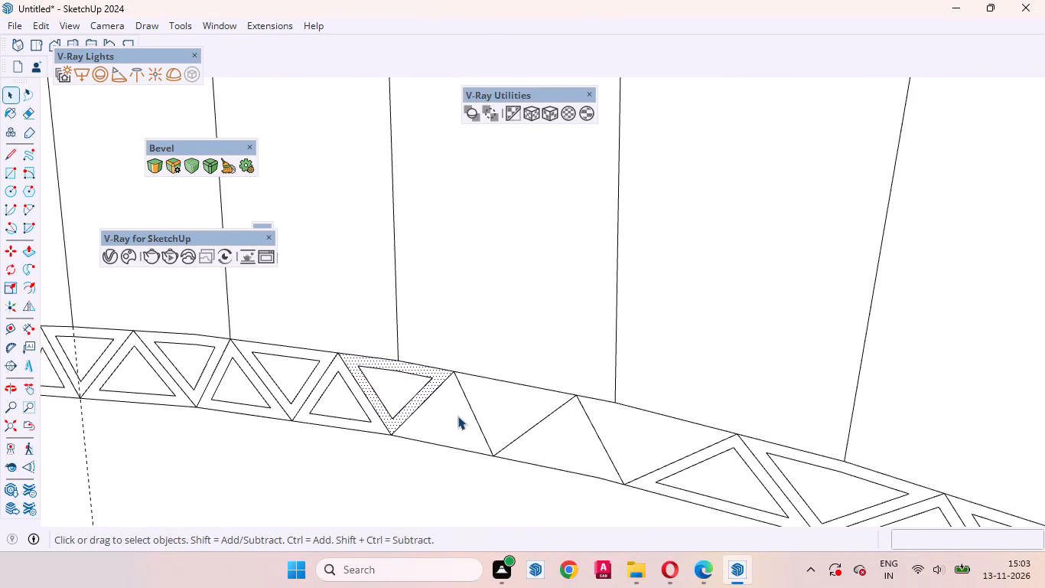
pyautogui.click(454, 417)
pyautogui.press('f')
pyautogui.doubleClick(435, 407)
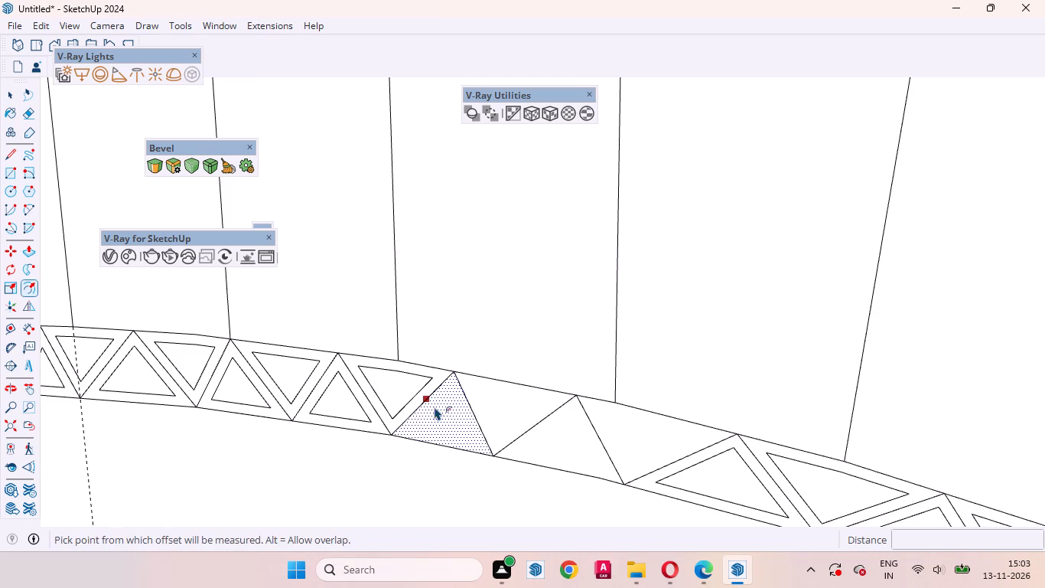
pyautogui.press('space')
pyautogui.click(503, 403)
pyautogui.press('f')
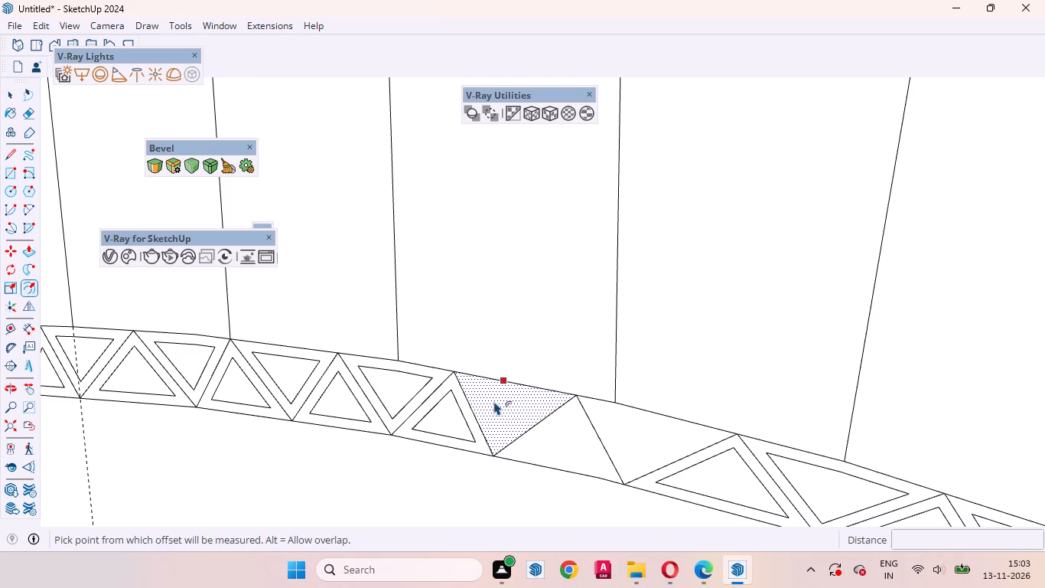
pyautogui.doubleClick(481, 407)
pyautogui.press('space')
# Apply the same inward offset to the last two plain triangles in the gap before the already inset wide triangles.
pyautogui.scroll(-7, 386, 397)
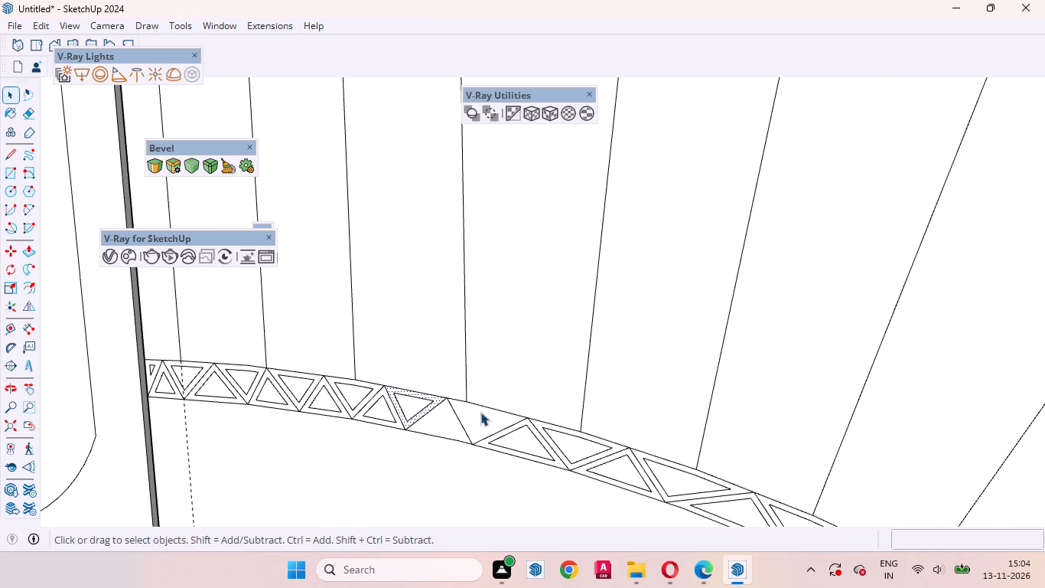
pyautogui.click(439, 425)
pyautogui.press('f')
pyautogui.scroll(2, 434, 423)
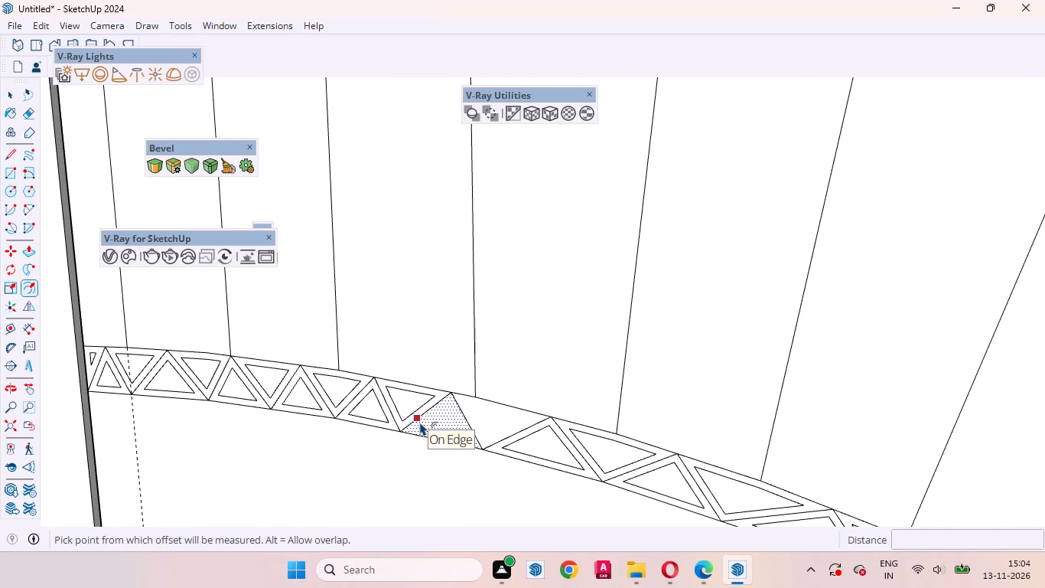
pyautogui.doubleClick(420, 422)
pyautogui.press('space')
pyautogui.click(501, 418)
pyautogui.press('f')
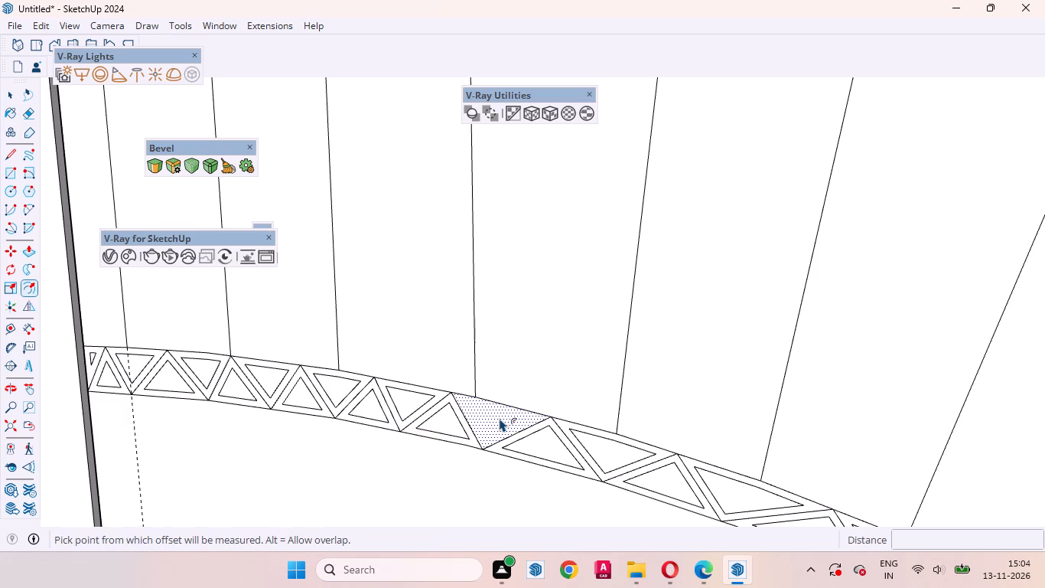
pyautogui.doubleClick(480, 417)
pyautogui.press('space')
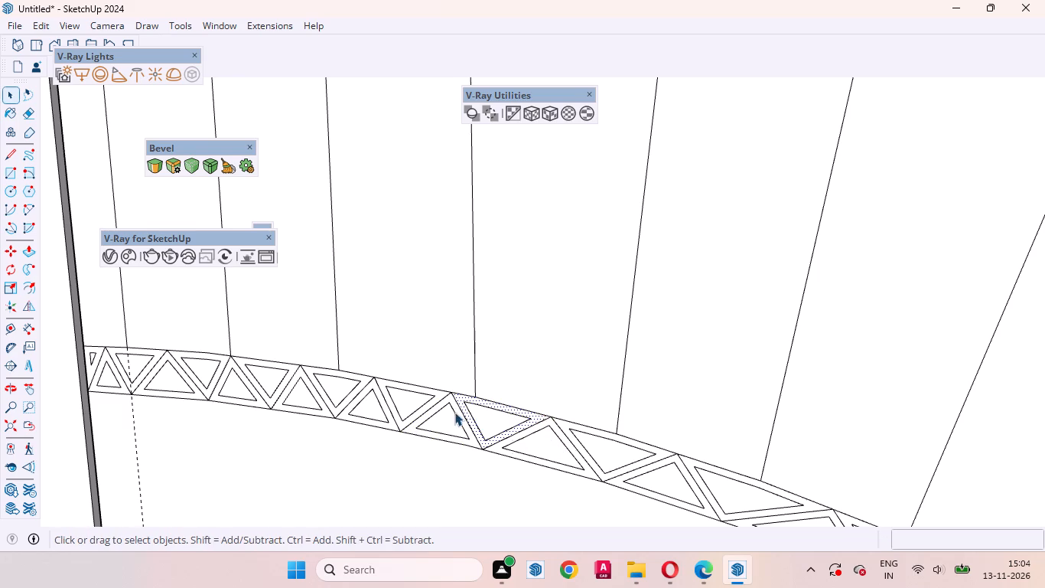
# Inset the first plain inner-arc triangle past the inset run, and the outer-arc triangle beside it, by the same offset.
pyautogui.scroll(-16, 419, 402)
pyautogui.scroll(5, 519, 471)
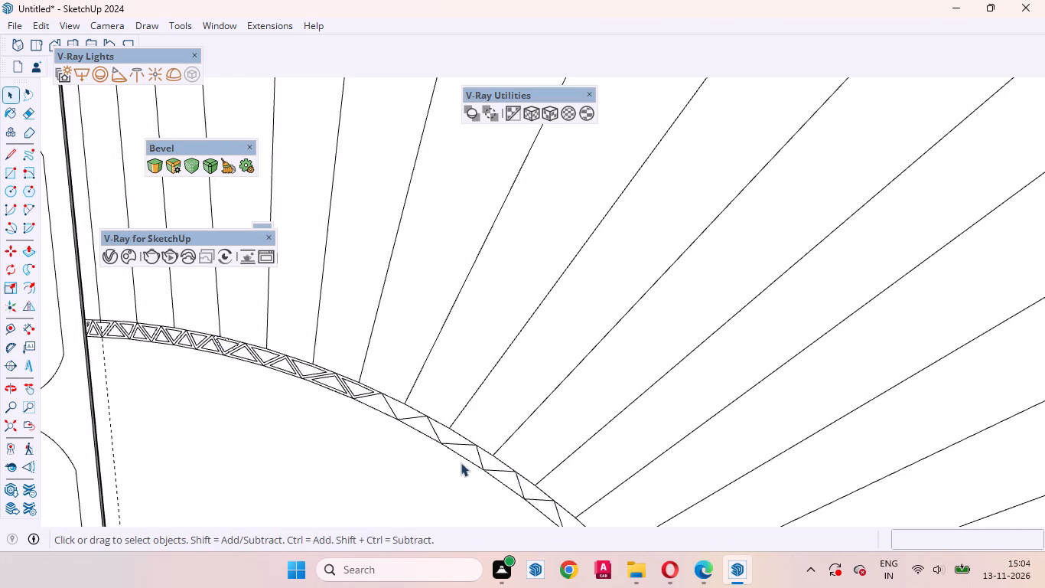
pyautogui.scroll(9, 461, 462)
pyautogui.click(317, 341)
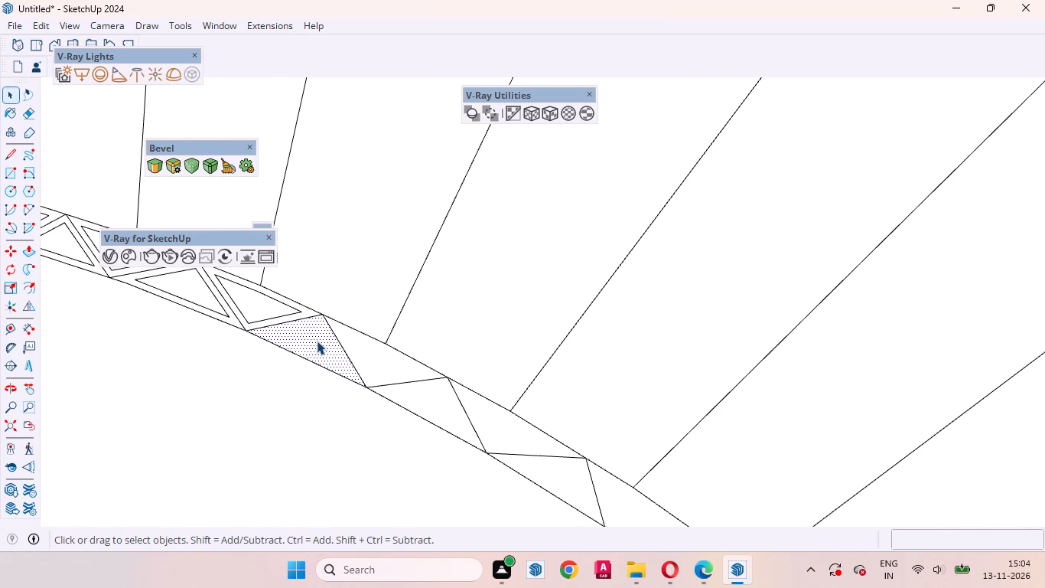
pyautogui.press('f')
pyautogui.doubleClick(306, 339)
pyautogui.press('space')
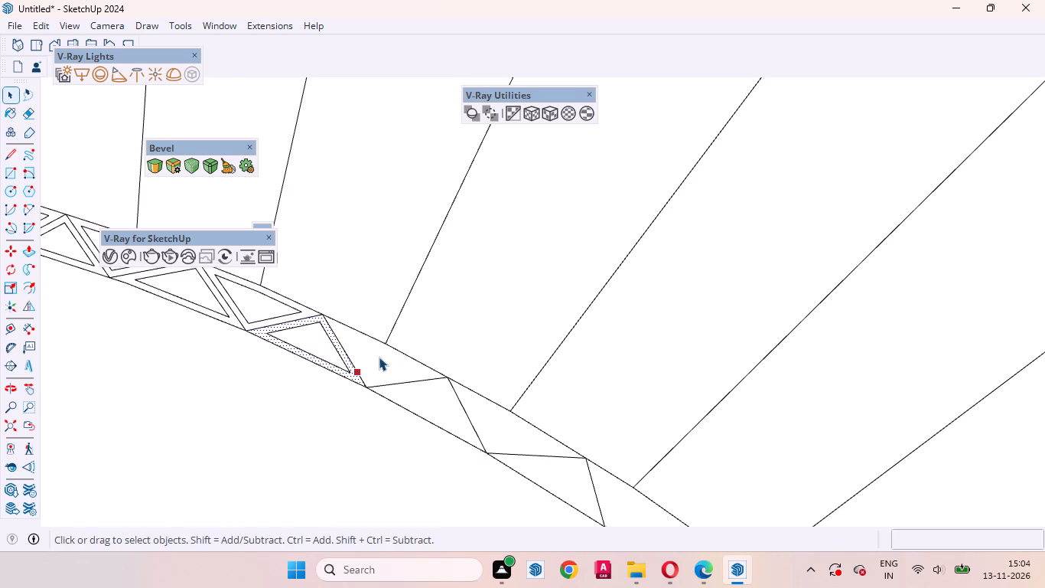
pyautogui.click(379, 357)
pyautogui.press('f')
pyautogui.doubleClick(355, 357)
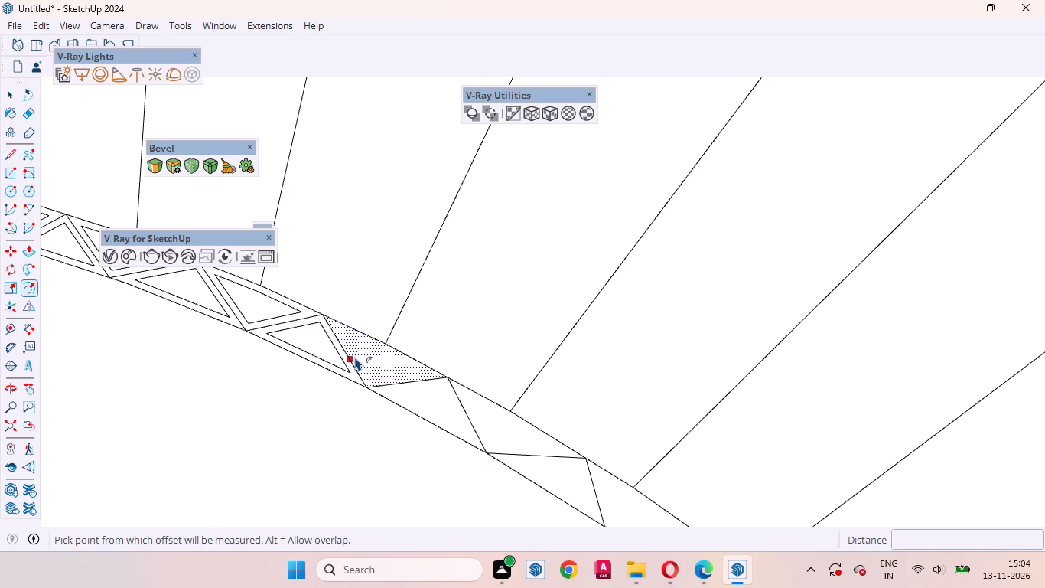
pyautogui.press('space')
# Repeat the same inward offset on the following inner-arc and outer-arc triangles down the band.
pyautogui.click(424, 396)
pyautogui.press('f')
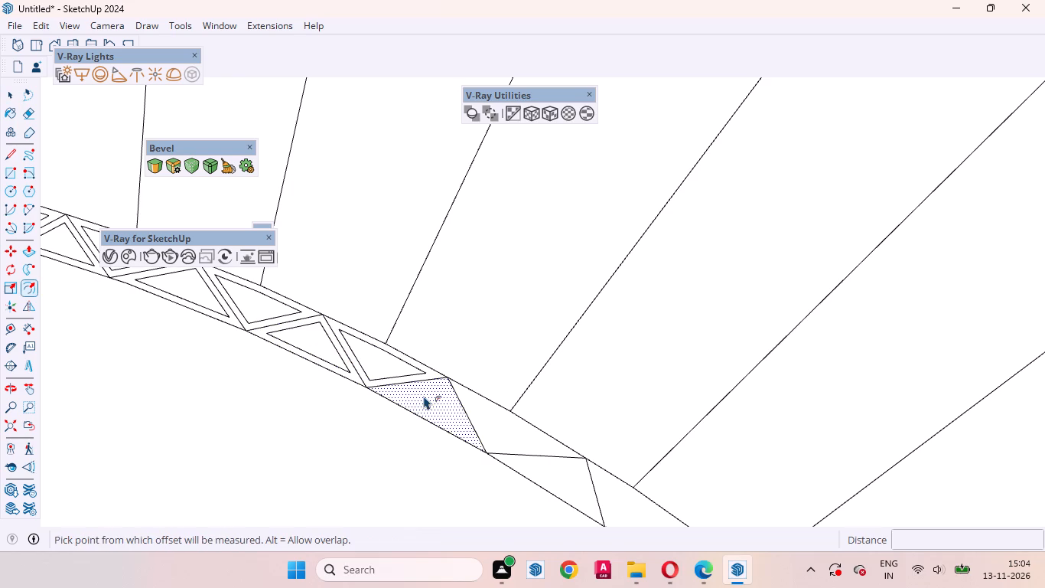
pyautogui.doubleClick(414, 394)
pyautogui.press('space')
pyautogui.click(504, 417)
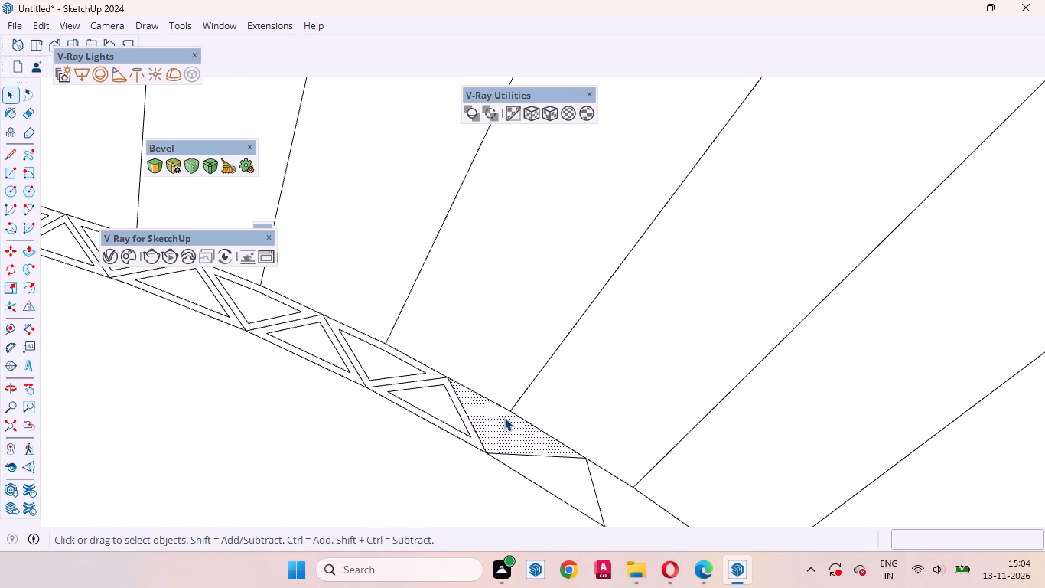
pyautogui.press('f')
pyautogui.doubleClick(463, 416)
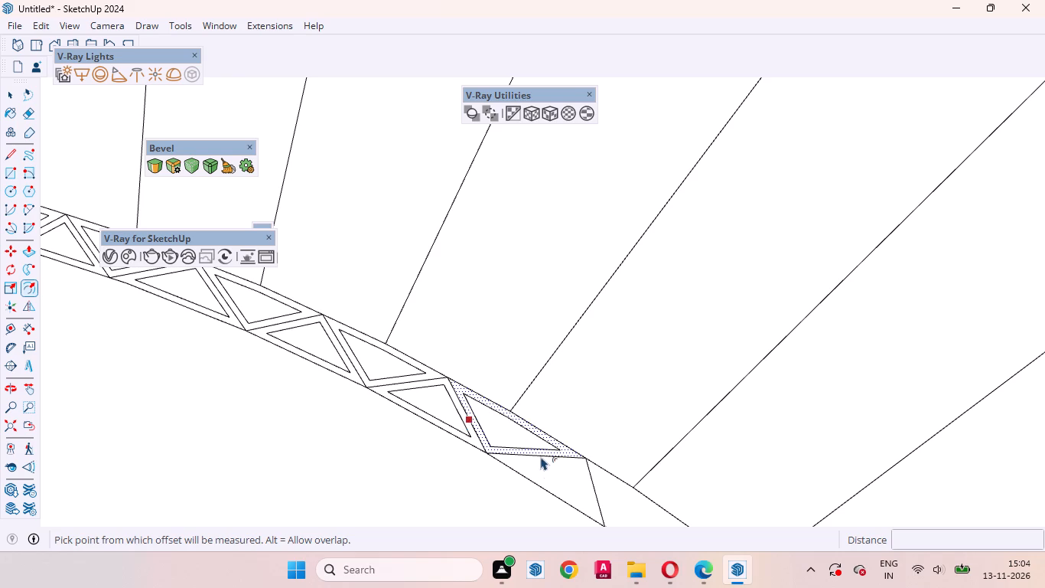
pyautogui.press('space')
# Inset the next inner-arc triangle and its neighbouring outer-arc triangle further down the band by the same offset.
pyautogui.click(542, 476)
pyautogui.scroll(-3, 419, 405)
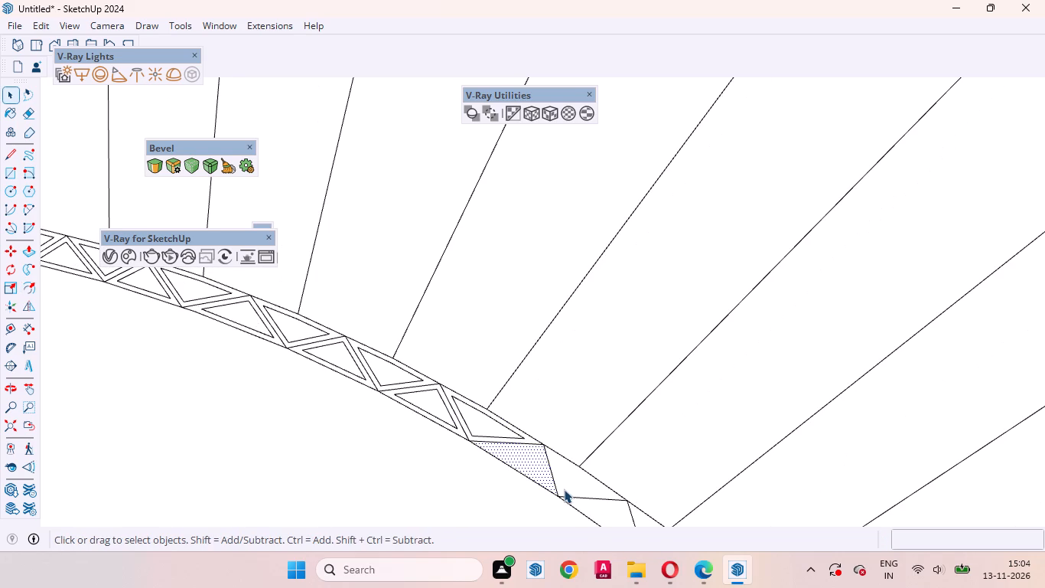
pyautogui.press('f')
pyautogui.scroll(4, 529, 480)
pyautogui.doubleClick(529, 478)
pyautogui.press('space')
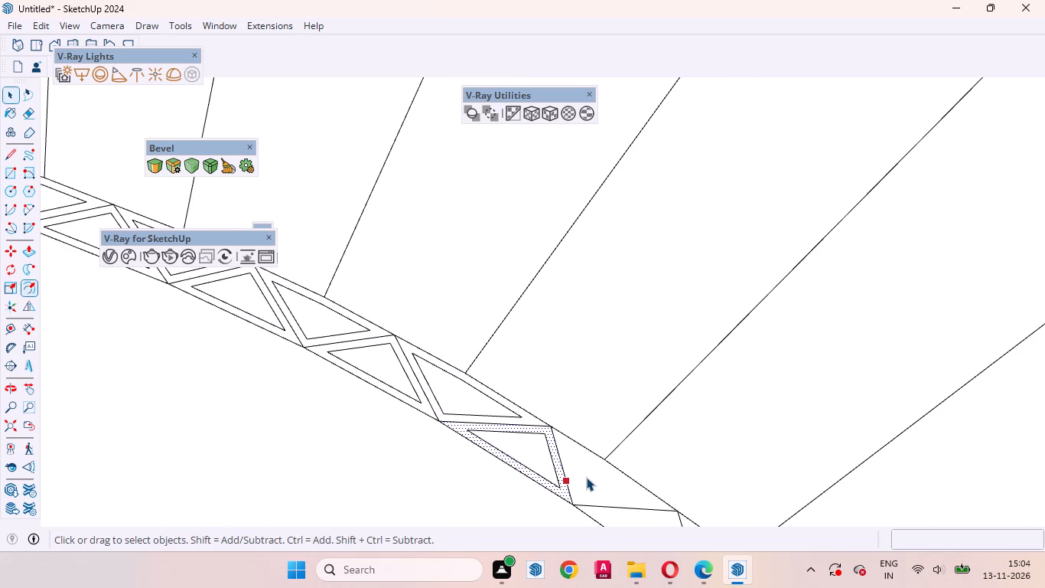
pyautogui.click(588, 477)
pyautogui.press('f')
pyautogui.doubleClick(574, 472)
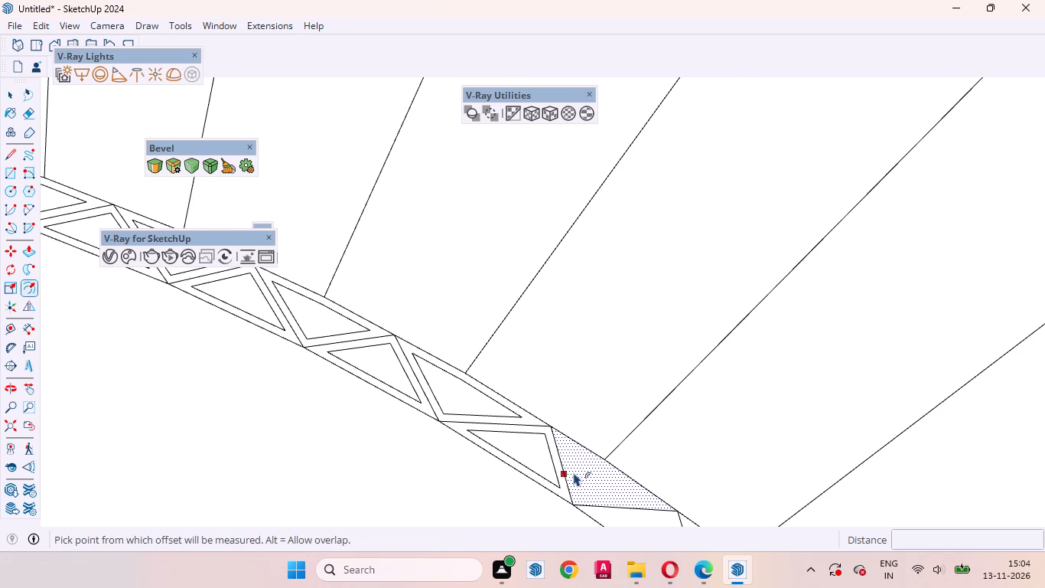
pyautogui.press('space')
# Continue the same inward offset on the next pair of plain inner-arc and outer-arc triangles along the band.
pyautogui.scroll(-12, 543, 381)
pyautogui.scroll(5, 630, 471)
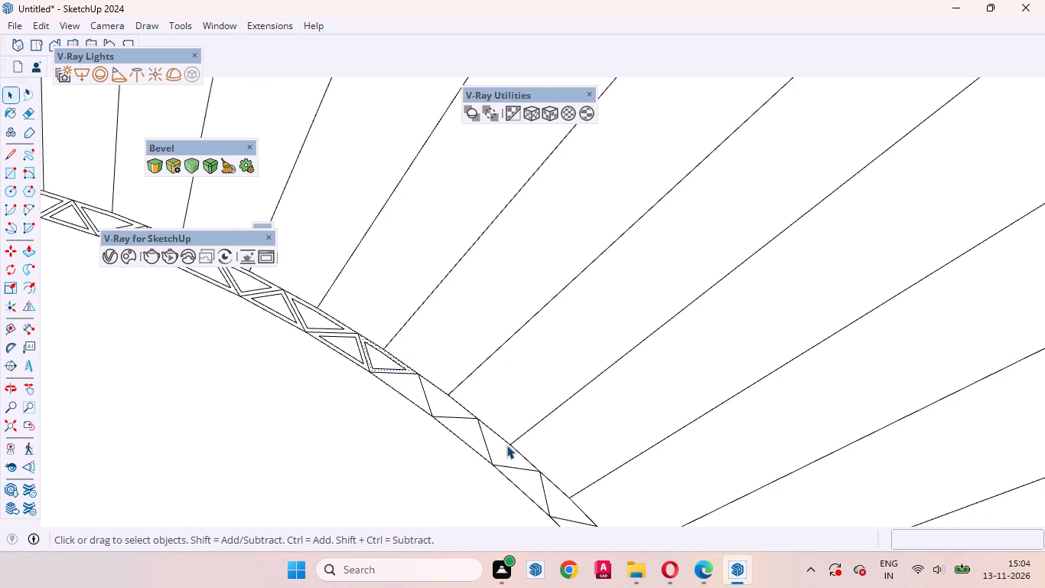
pyautogui.scroll(6, 506, 445)
pyautogui.click(342, 348)
pyautogui.press('f')
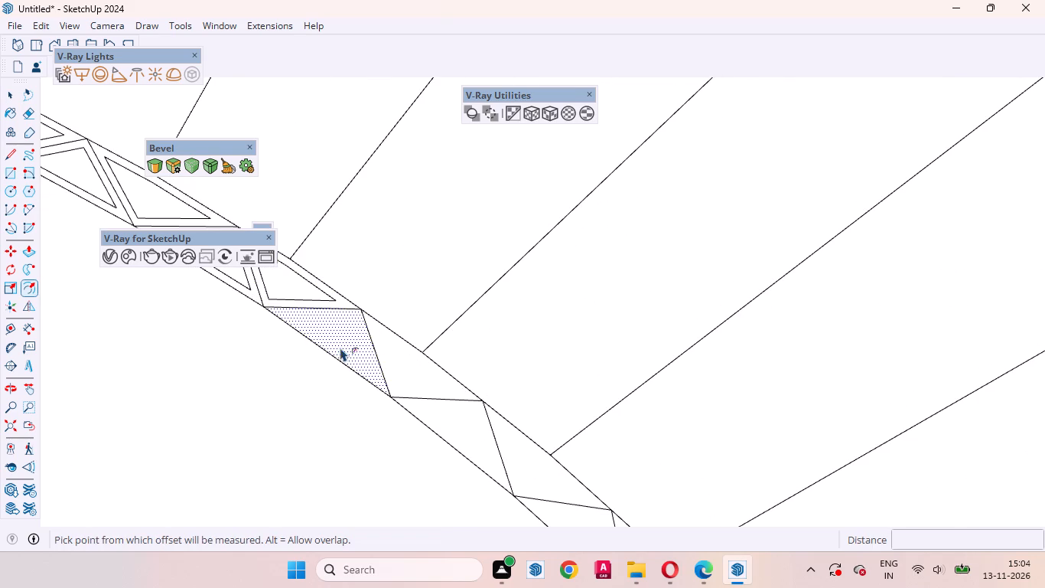
pyautogui.doubleClick(334, 346)
pyautogui.press('space')
pyautogui.click(414, 366)
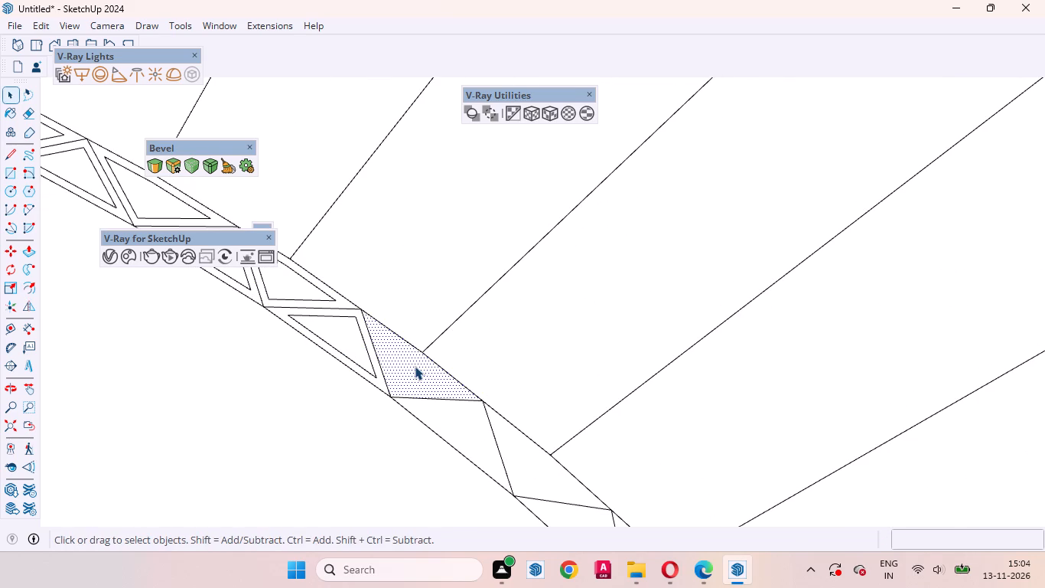
pyautogui.press('f')
pyautogui.doubleClick(393, 361)
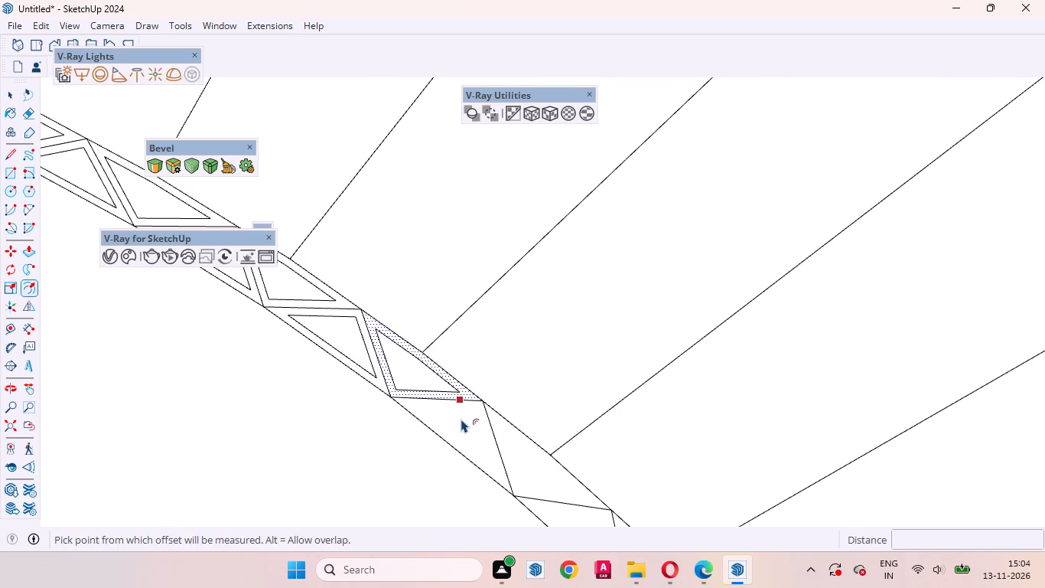
pyautogui.press('space')
# Inset the next plain inner-arc triangle, just below the last inset outer-arc one, by the same offset.
pyautogui.click(459, 419)
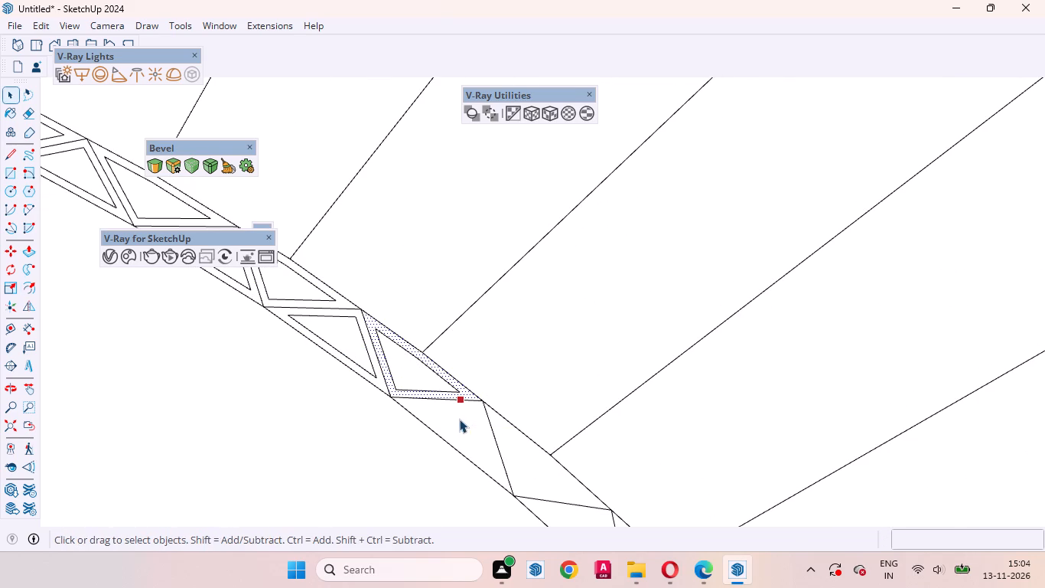
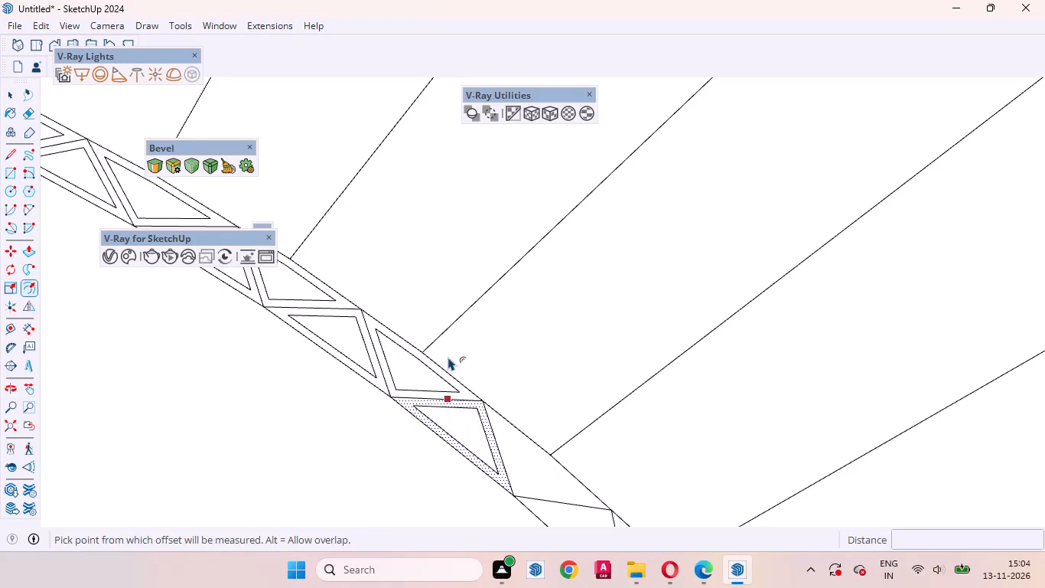
# Offset the first plain triangle after the framed ones in the curved truss band inward by 1/8".
pyautogui.scroll(-5, 448, 338)
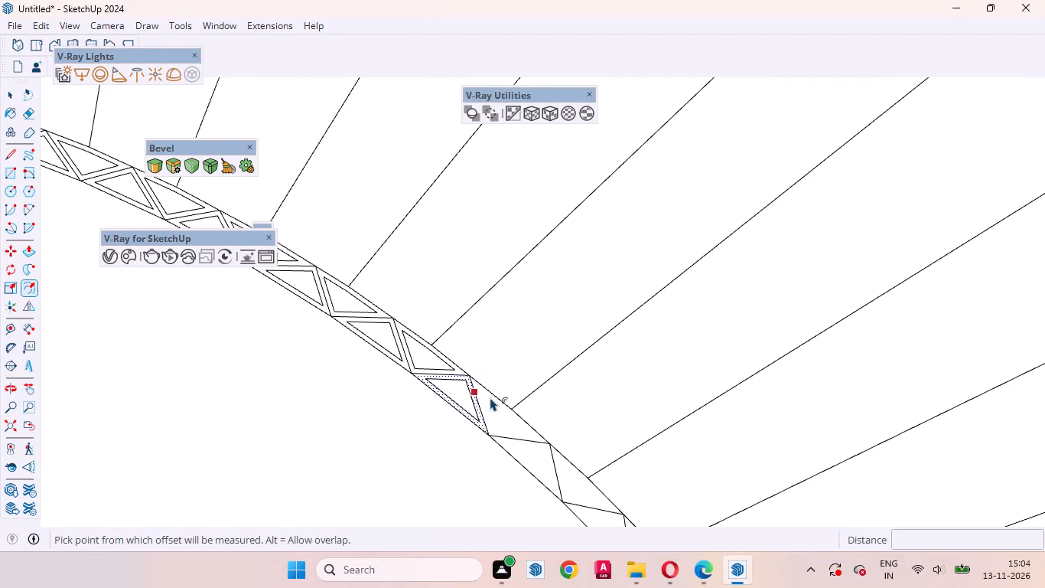
pyautogui.press('space')
pyautogui.click(500, 403)
pyautogui.click(500, 412)
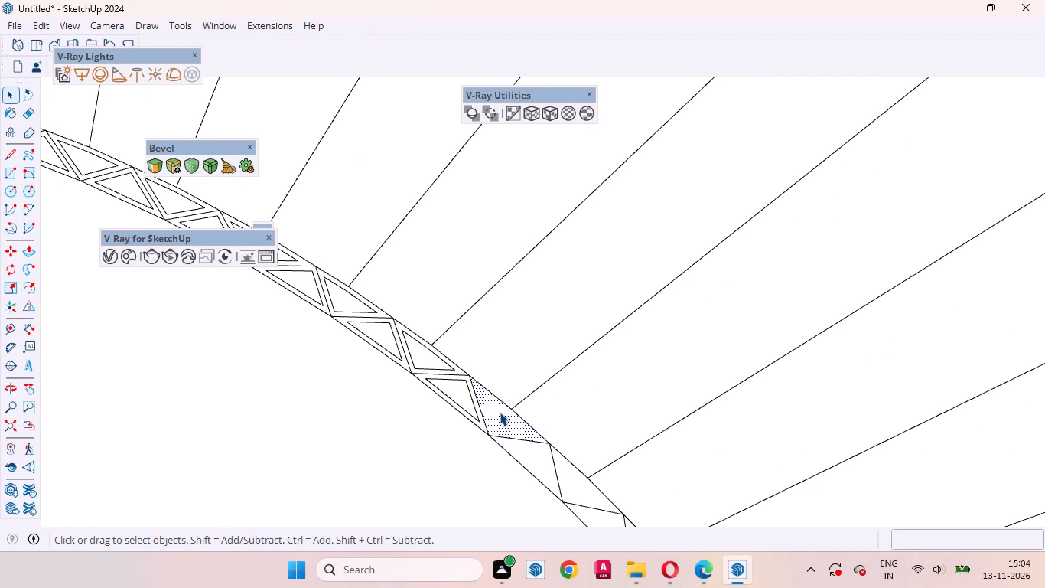
pyautogui.press('f')
pyautogui.doubleClick(486, 411)
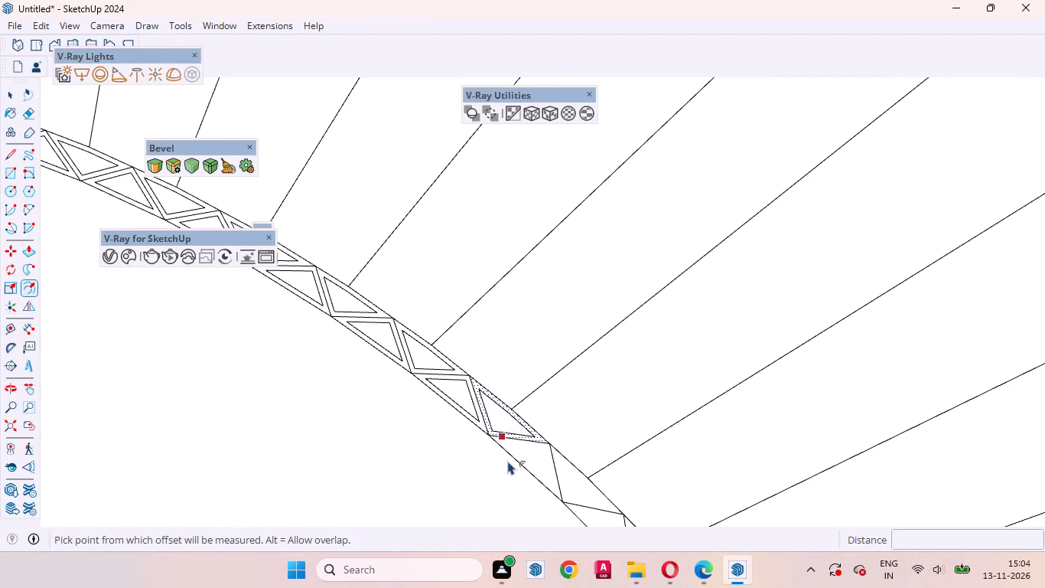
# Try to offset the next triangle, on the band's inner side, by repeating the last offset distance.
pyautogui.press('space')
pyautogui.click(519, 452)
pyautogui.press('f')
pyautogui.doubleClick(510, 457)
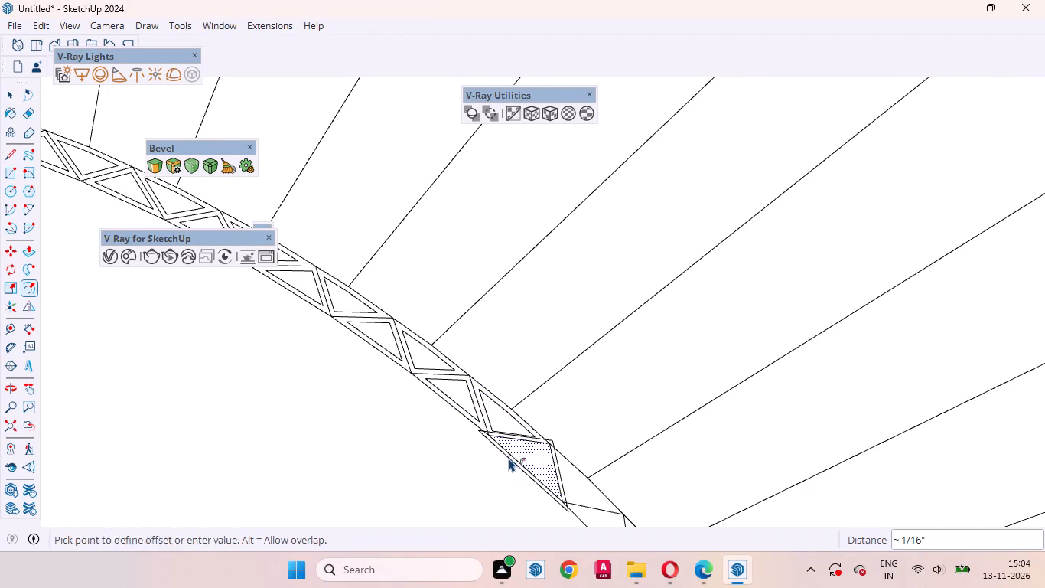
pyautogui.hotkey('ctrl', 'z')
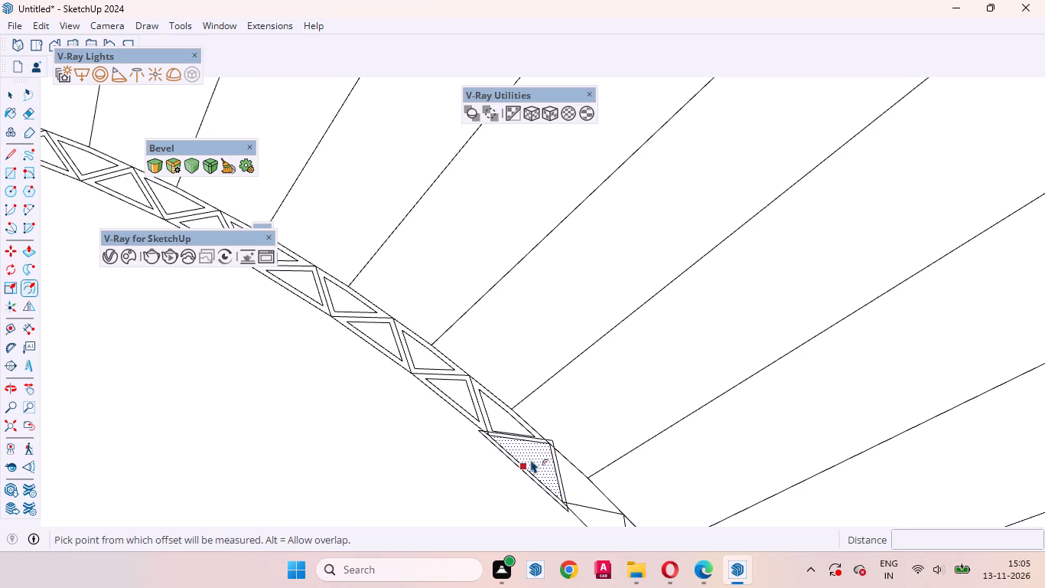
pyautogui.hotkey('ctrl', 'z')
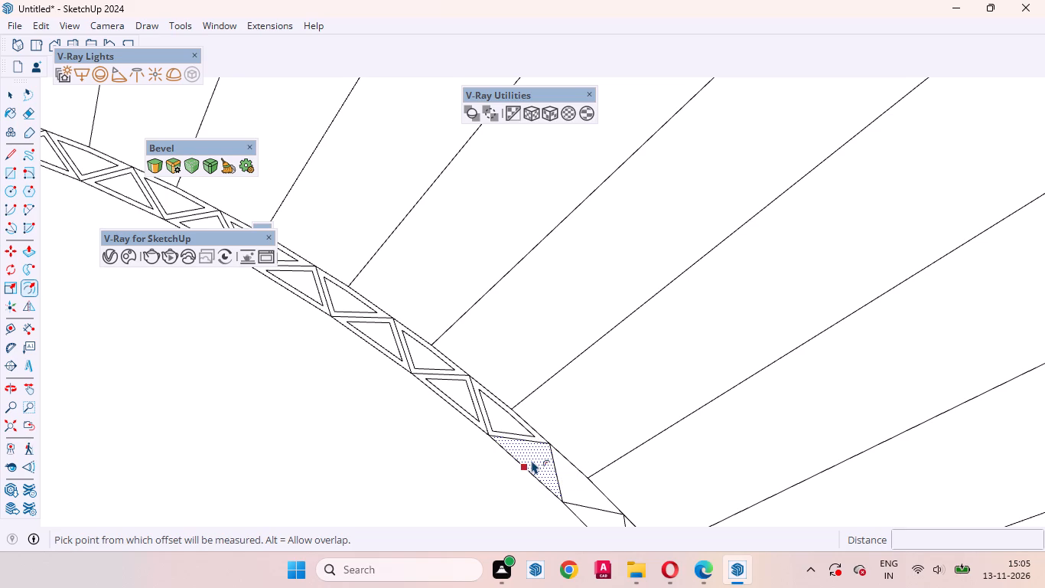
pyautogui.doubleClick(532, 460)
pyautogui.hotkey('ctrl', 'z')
# Offset the selected inner-side triangle of the truss band inward by 1/8".
pyautogui.scroll(7, 521, 420)
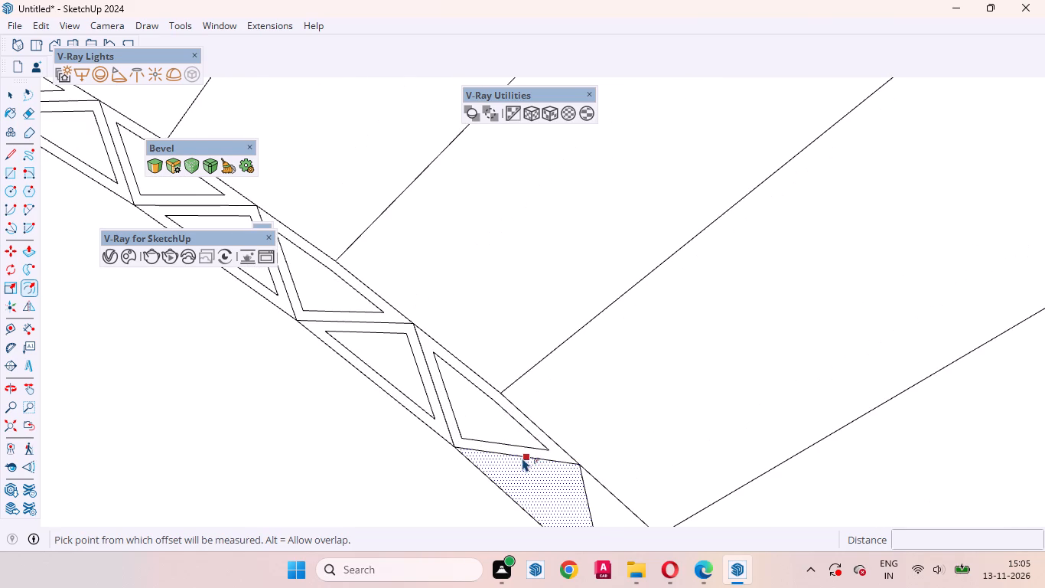
pyautogui.scroll(-4, 498, 437)
pyautogui.click(523, 460)
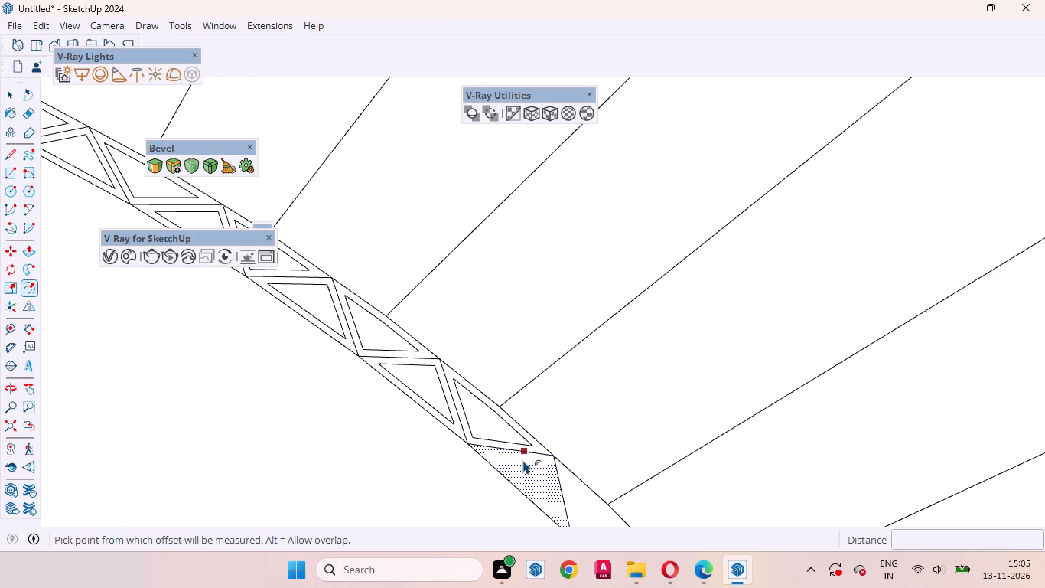
pyautogui.click(523, 460)
# Offset the next plain triangle, along the band's outer edge, inward by the same 1/8".
pyautogui.press('space')
pyautogui.scroll(-4, 454, 406)
pyautogui.click(529, 459)
pyautogui.scroll(-1, 402, 371)
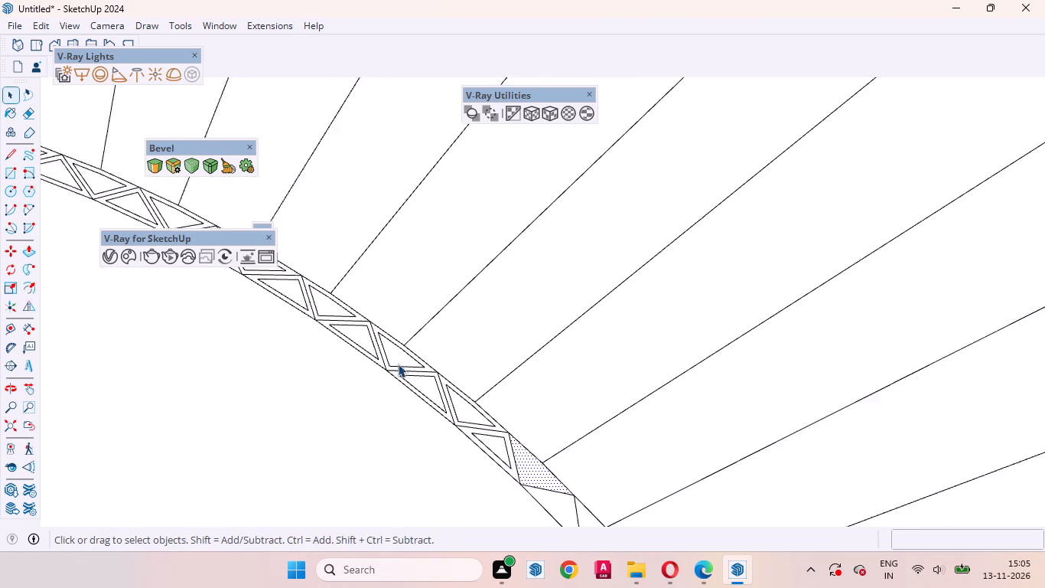
pyautogui.scroll(-6, 398, 364)
pyautogui.scroll(15, 438, 402)
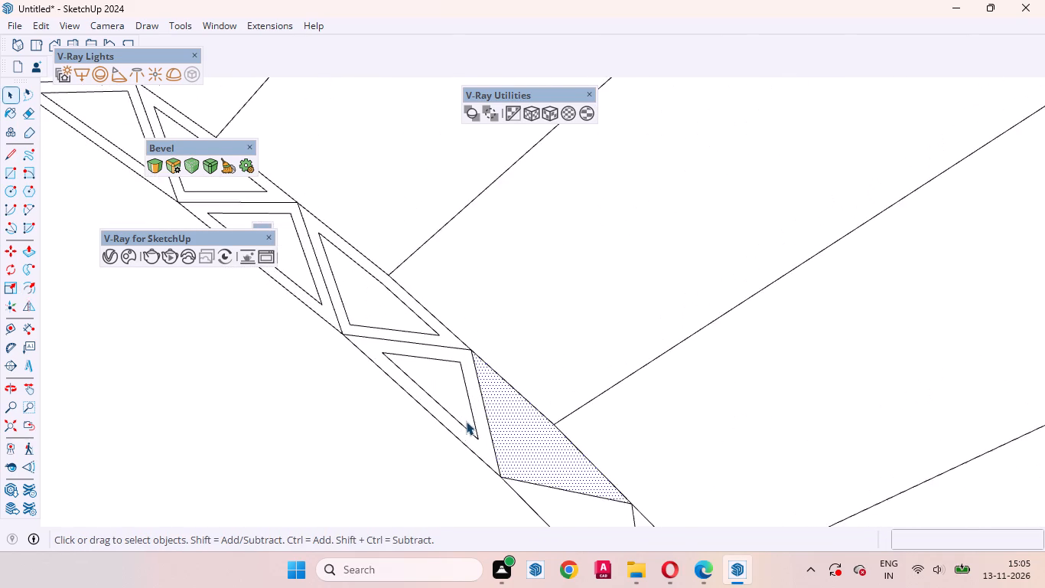
pyautogui.scroll(1, 466, 421)
pyautogui.press('f')
pyautogui.scroll(3, 556, 433)
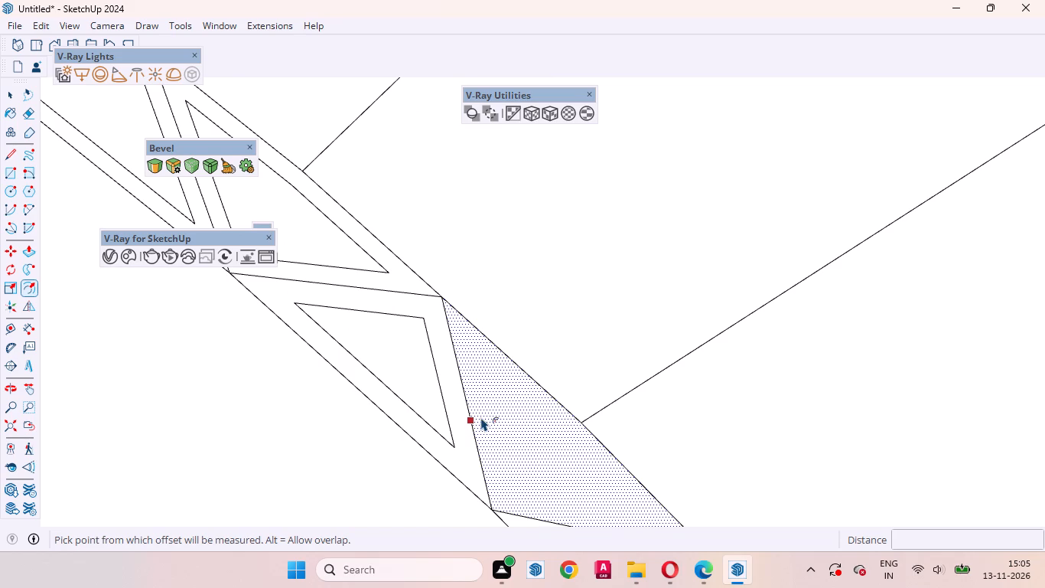
pyautogui.doubleClick(481, 416)
# Offset the next two plain triangles along the truss band inward by 1/8", first the inner-side one and then the outer-side one.
pyautogui.scroll(-8, 457, 330)
pyautogui.press('space')
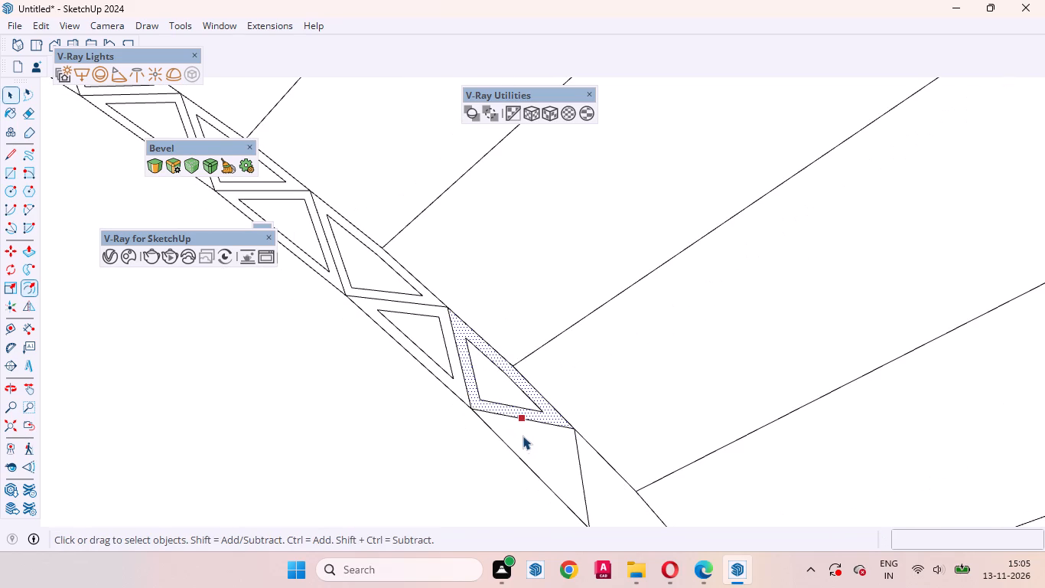
pyautogui.click(529, 442)
pyautogui.press('f')
pyautogui.doubleClick(529, 443)
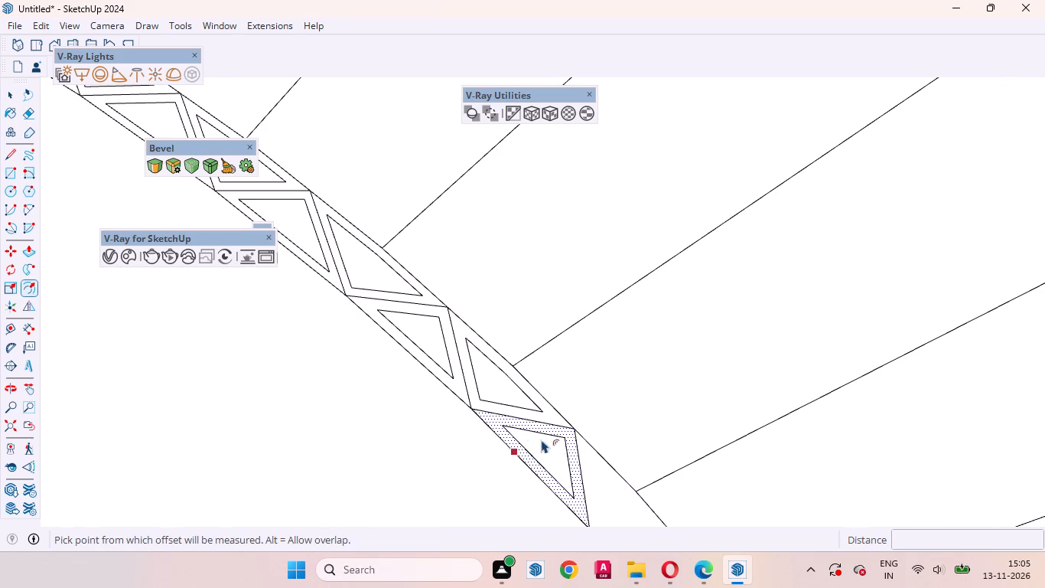
pyautogui.press('space')
pyautogui.click(604, 488)
pyautogui.scroll(-9, 464, 355)
pyautogui.press('f')
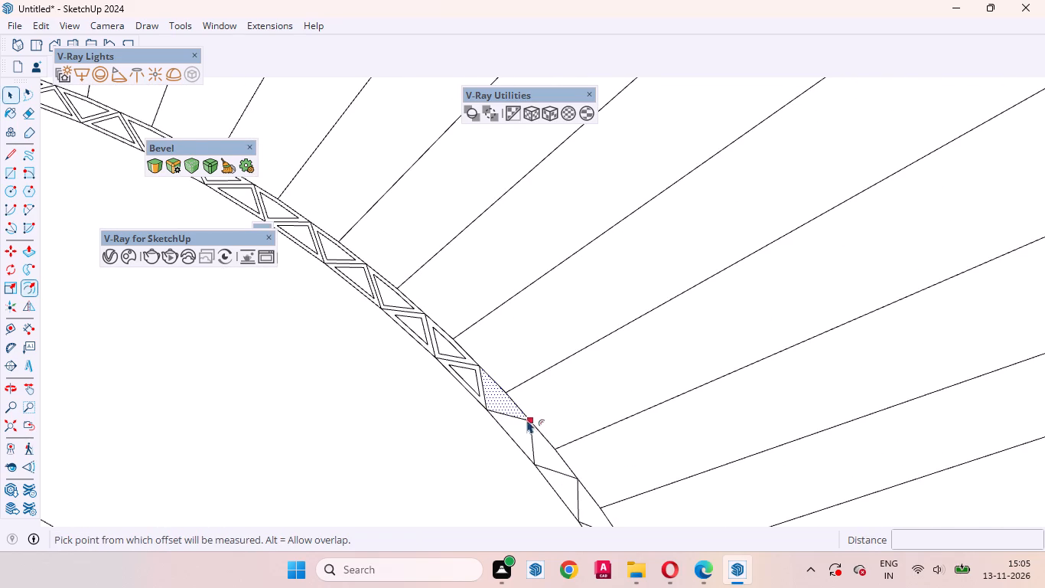
pyautogui.scroll(3, 476, 397)
pyautogui.doubleClick(487, 387)
# Continue along the truss band, offsetting the following inner-side and outer-side triangles inward by 1/8" each.
pyautogui.press('space')
pyautogui.click(522, 449)
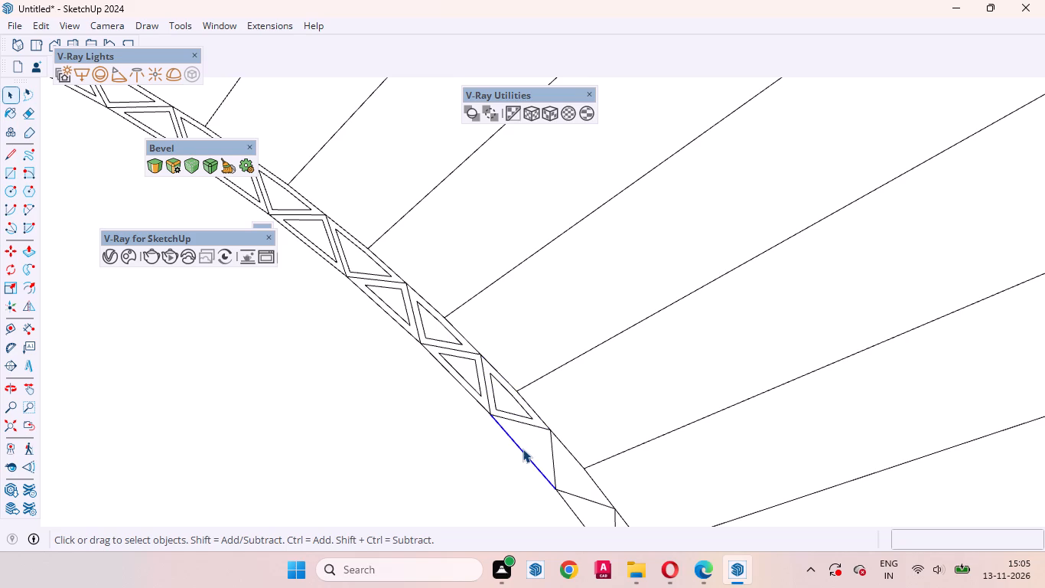
pyautogui.click(532, 441)
pyautogui.press('f')
pyautogui.doubleClick(526, 439)
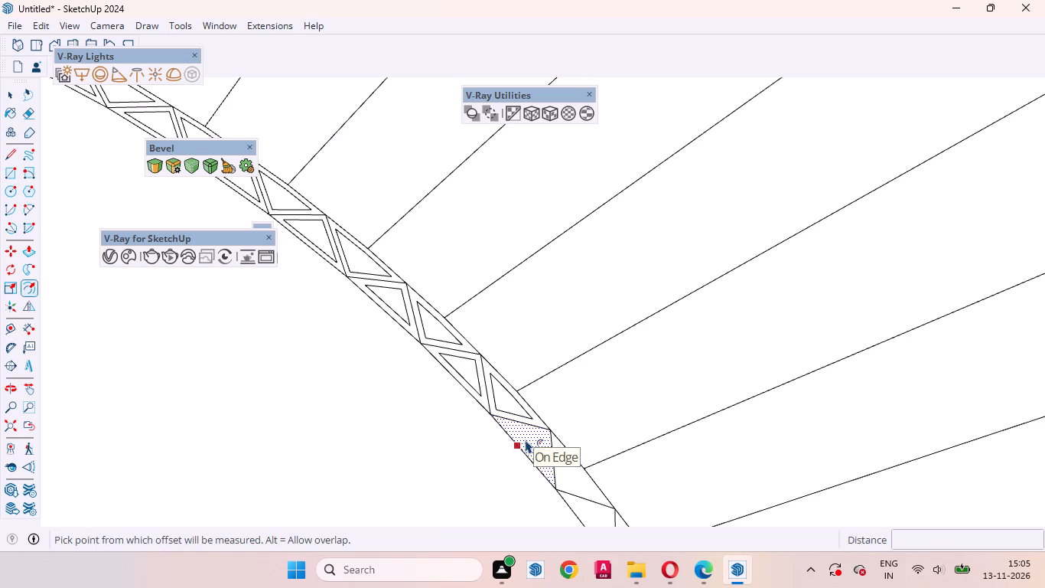
pyautogui.press('space')
pyautogui.click(575, 482)
pyautogui.press('f')
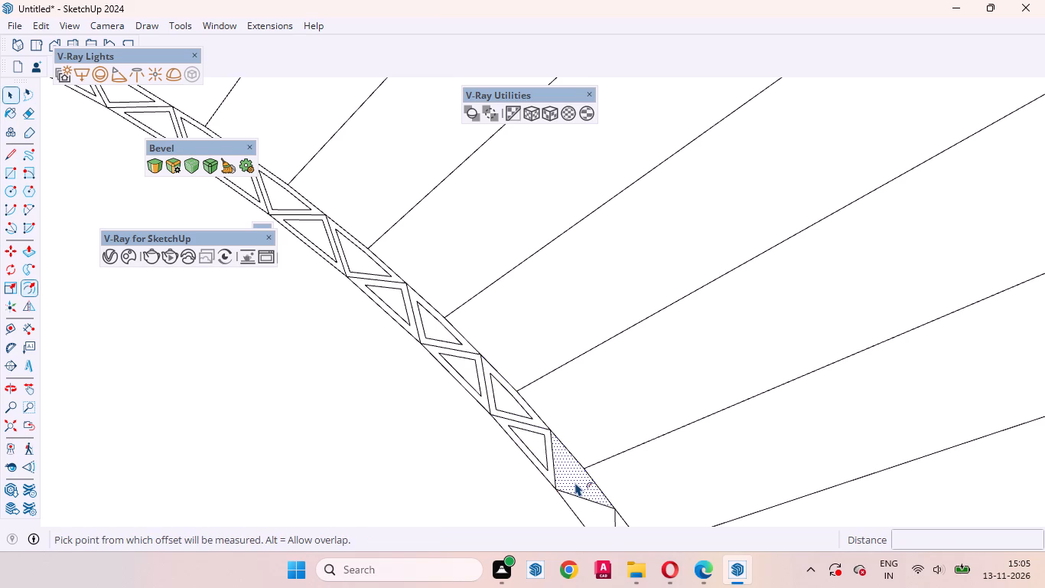
pyautogui.doubleClick(562, 470)
# Offset the next pair of plain triangles farther down the curved band inward by 1/8" each.
pyautogui.press('space')
pyautogui.click(580, 508)
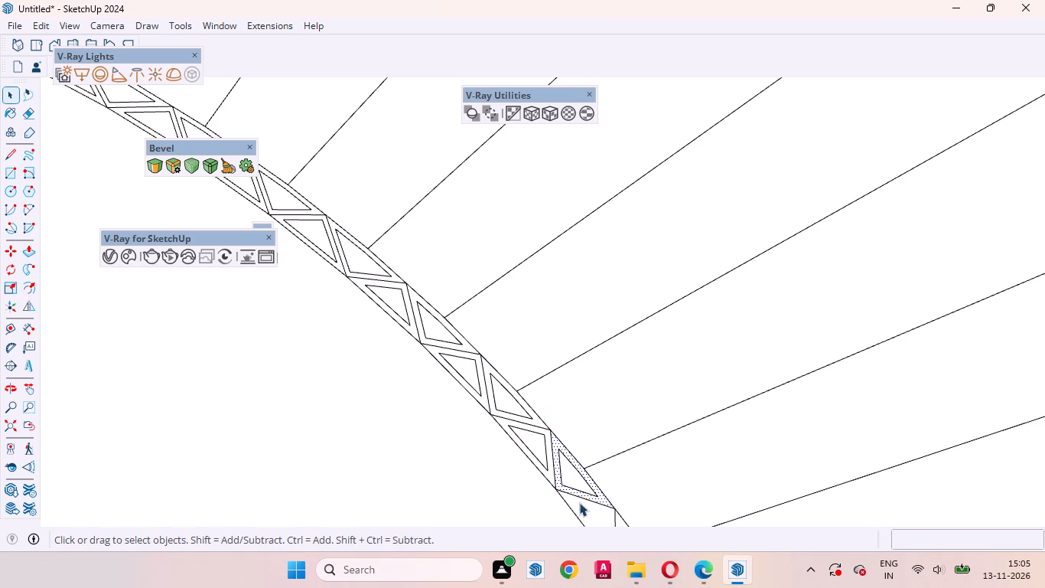
pyautogui.scroll(-9, 458, 351)
pyautogui.scroll(10, 533, 452)
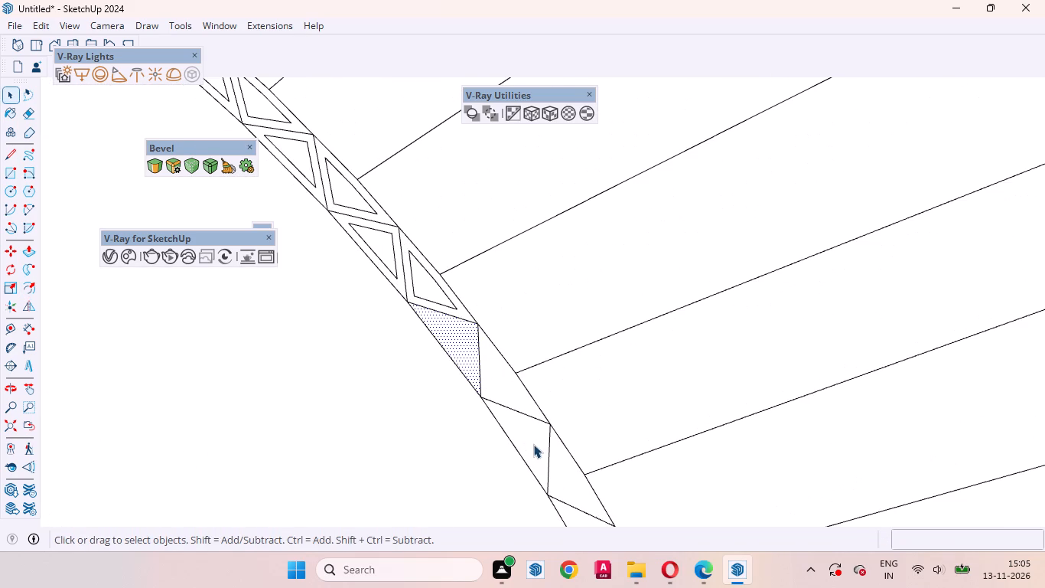
pyautogui.press('f')
pyautogui.doubleClick(431, 338)
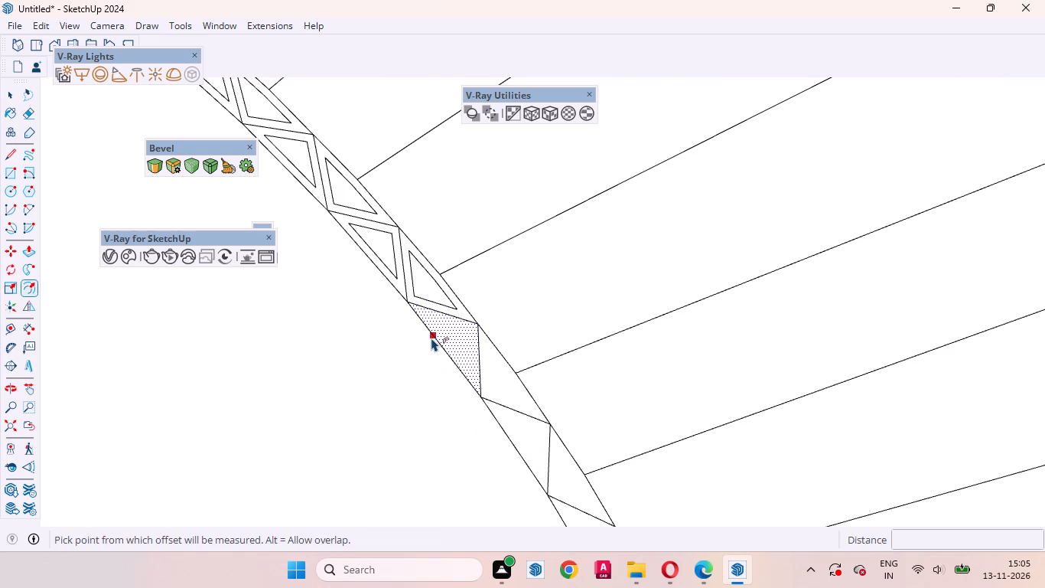
pyautogui.press('space')
pyautogui.click(501, 381)
pyautogui.press('f')
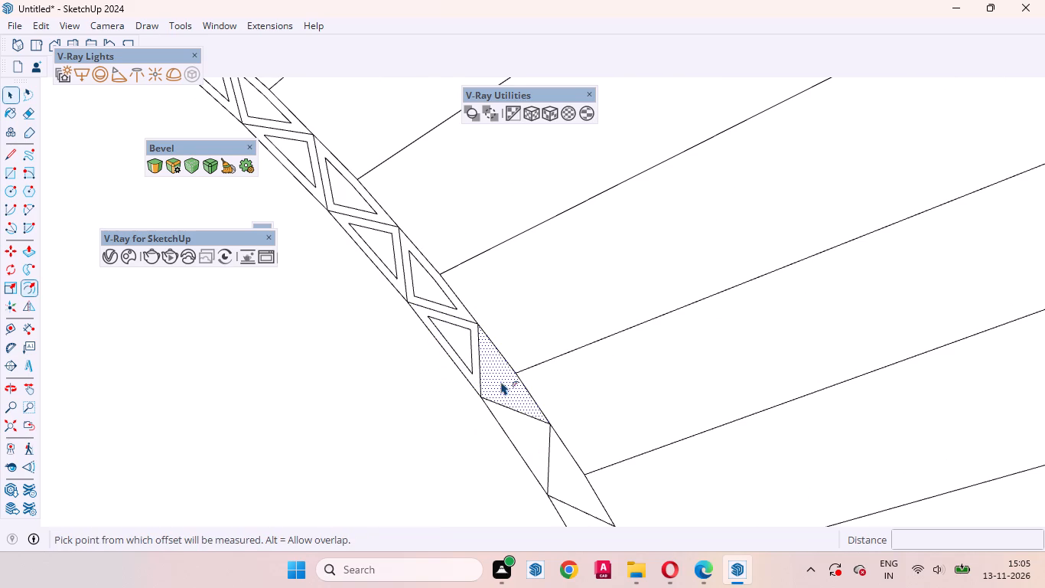
pyautogui.click(495, 370)
pyautogui.click(495, 370)
# Frame the following inner-side and outer-side triangles of the band with 1/8" inward offsets.
pyautogui.press('space')
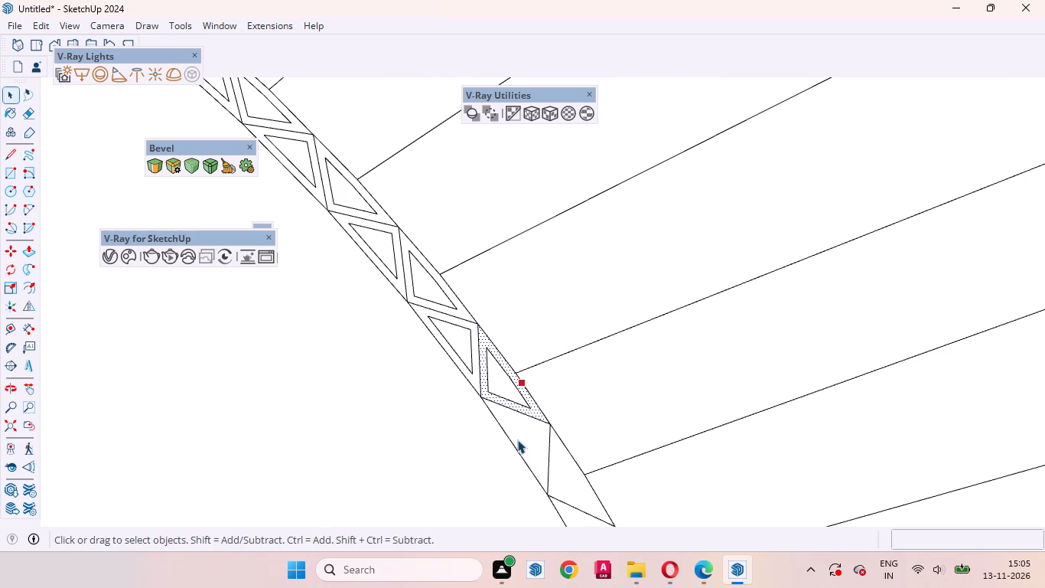
pyautogui.click(517, 439)
pyautogui.press('f')
pyautogui.doubleClick(511, 435)
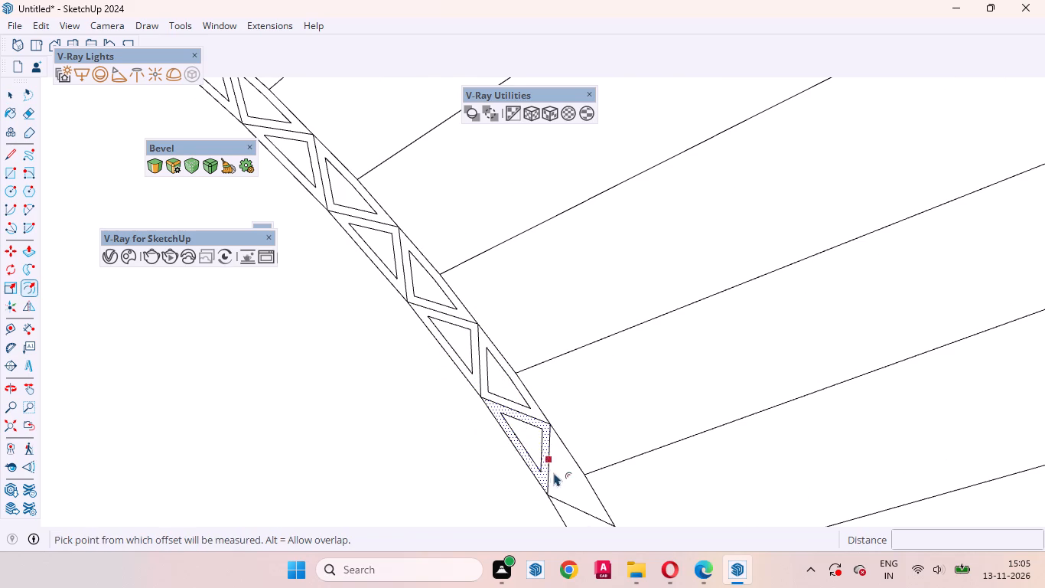
pyautogui.press('space')
pyautogui.click(562, 472)
pyautogui.scroll(-7, 431, 373)
pyautogui.scroll(9, 543, 443)
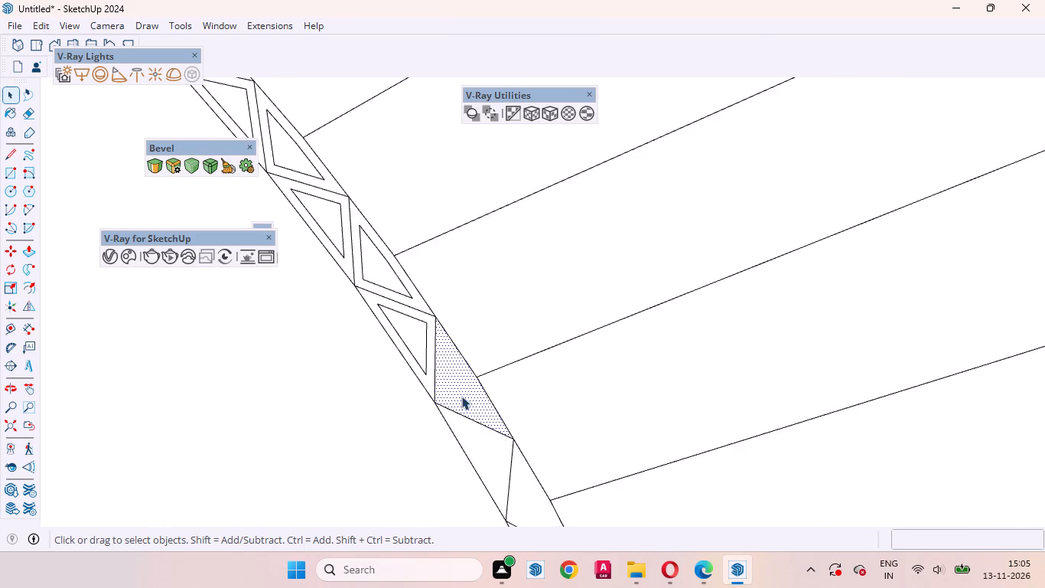
pyautogui.scroll(2, 461, 396)
pyautogui.press('f')
pyautogui.doubleClick(436, 351)
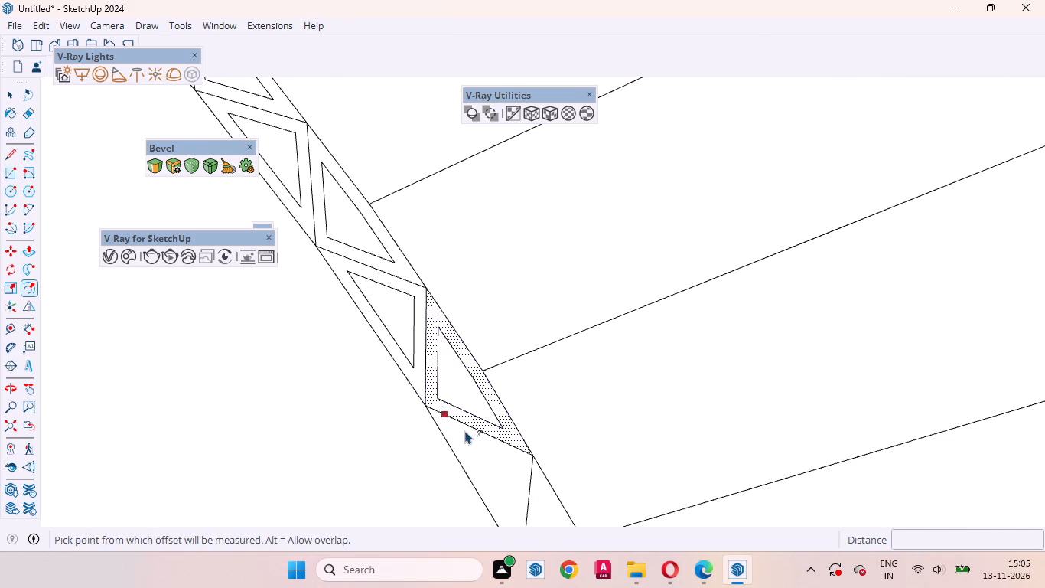
# Offset the next inner-side triangle, directly below the last framed one, inward by 1/8".
pyautogui.press('space')
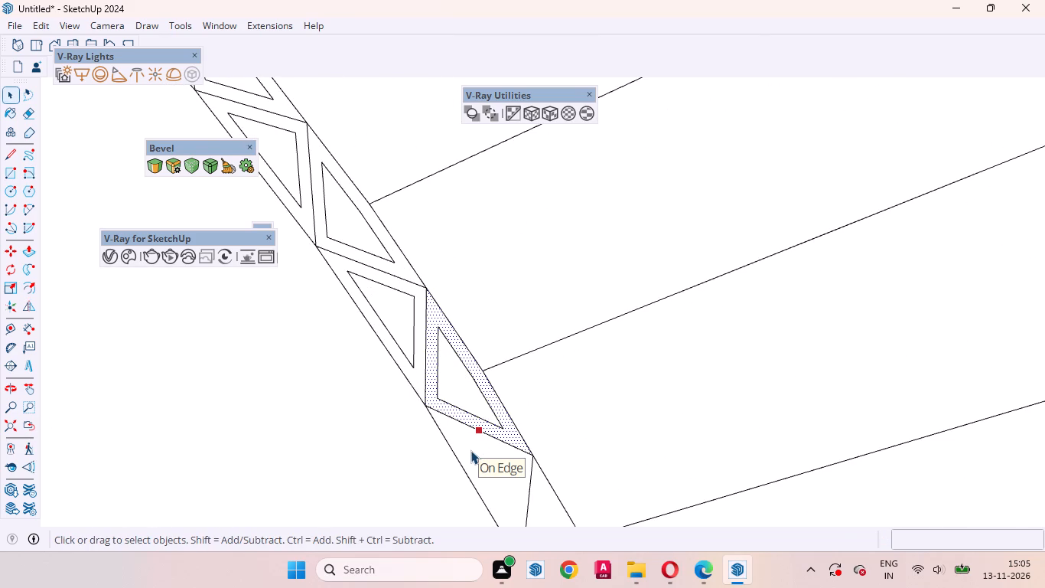
pyautogui.click(495, 463)
pyautogui.press('f')
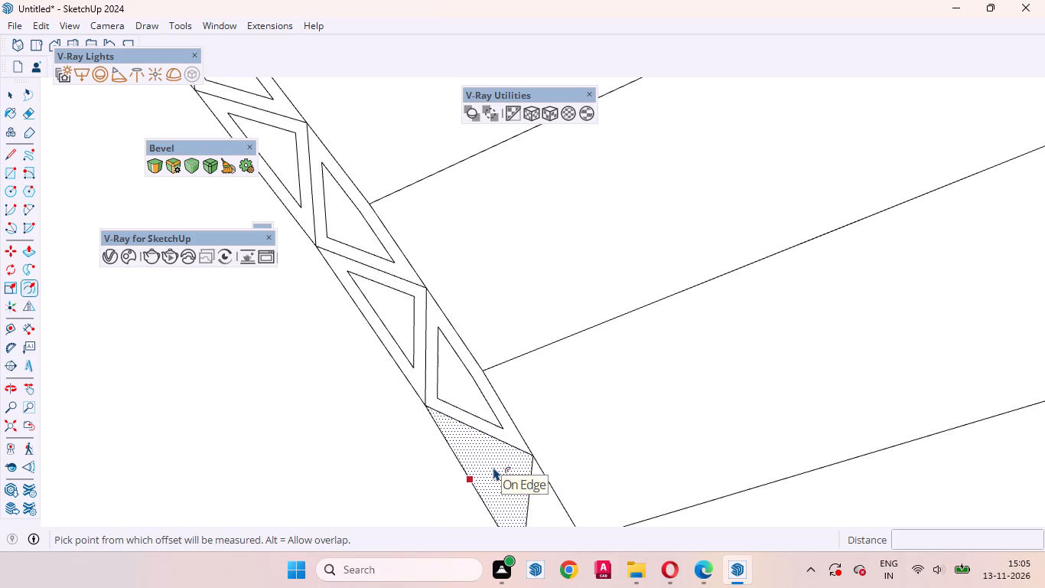
pyautogui.doubleClick(493, 467)
pyautogui.press('space')
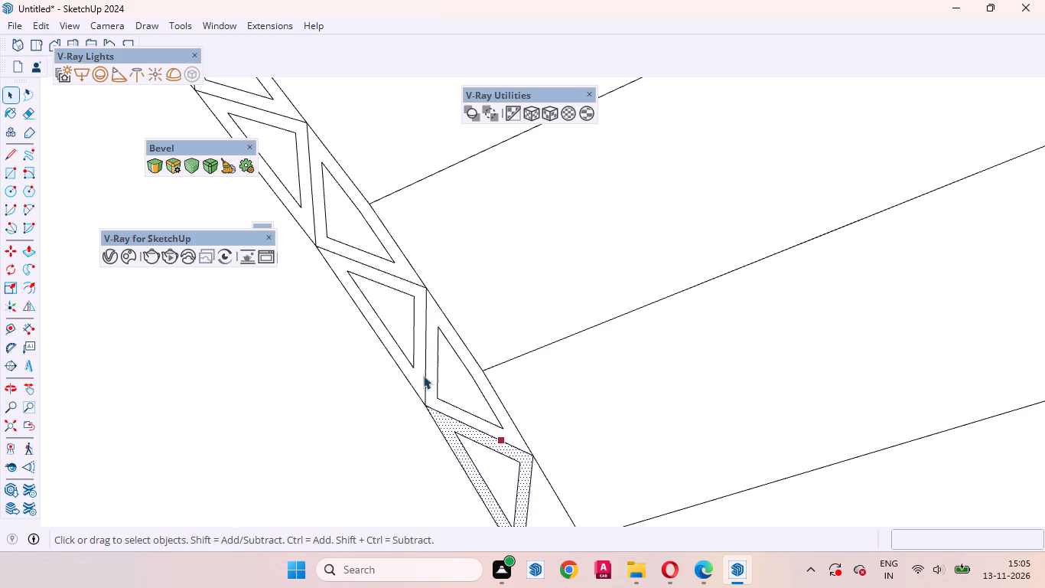
# Offset the plain outer-side triangle after the last framed one, and the inner-side triangle below it, inward by 1/8" each.
pyautogui.scroll(-18, 422, 362)
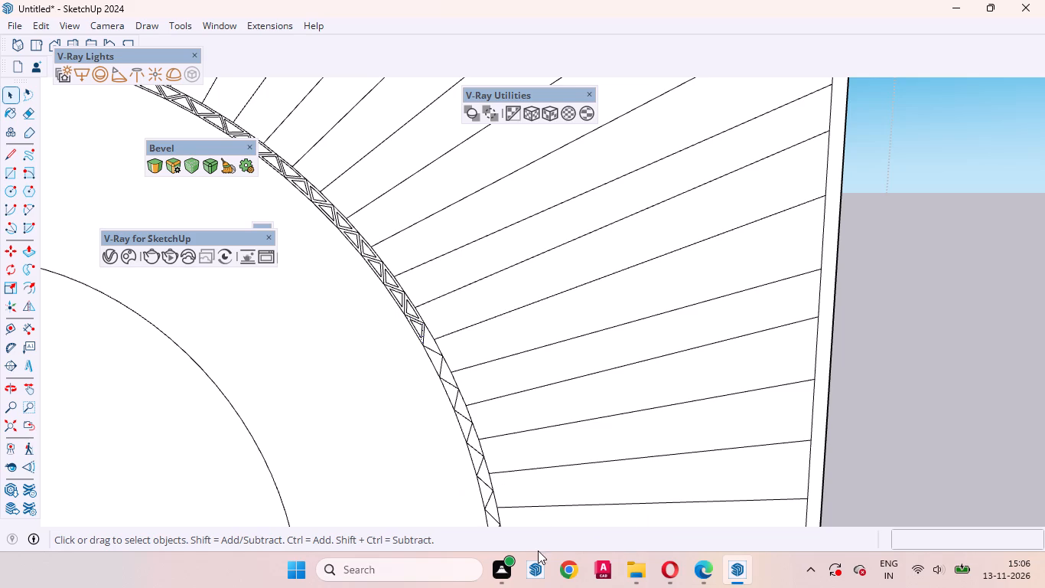
pyautogui.scroll(-3, 443, 325)
pyautogui.scroll(4, 446, 351)
pyautogui.scroll(-11, 679, 420)
pyautogui.scroll(3, 562, 396)
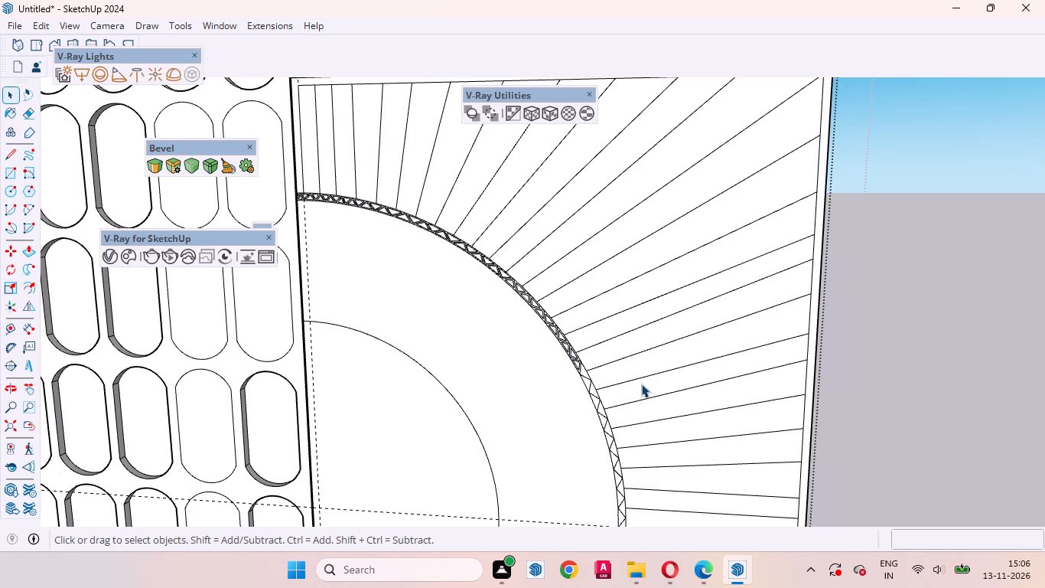
pyautogui.keyDown('ctrl'); pyautogui.scroll(12, 641, 384); pyautogui.keyUp('ctrl')
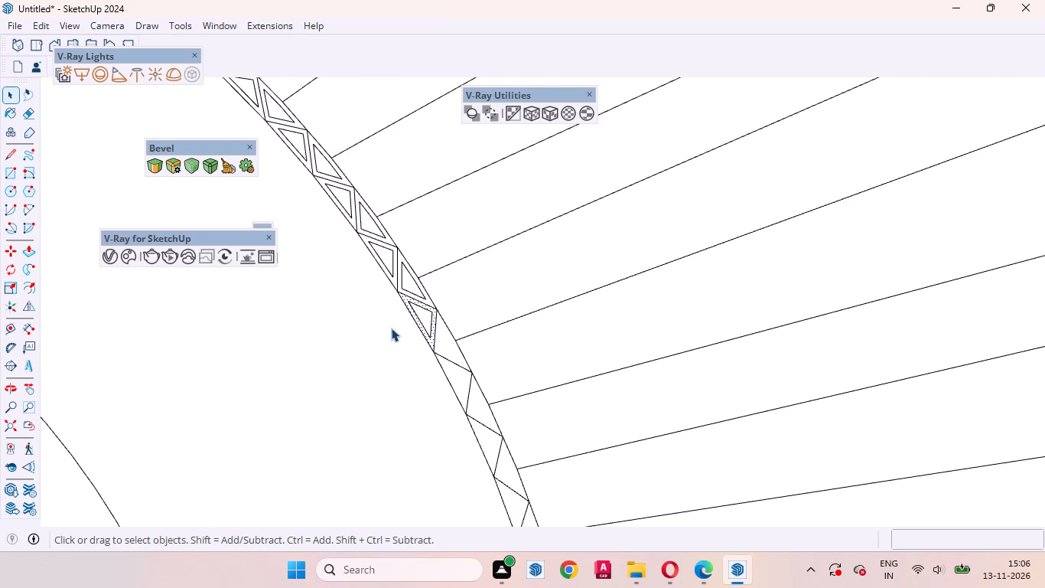
pyautogui.click(451, 341)
pyautogui.press('f')
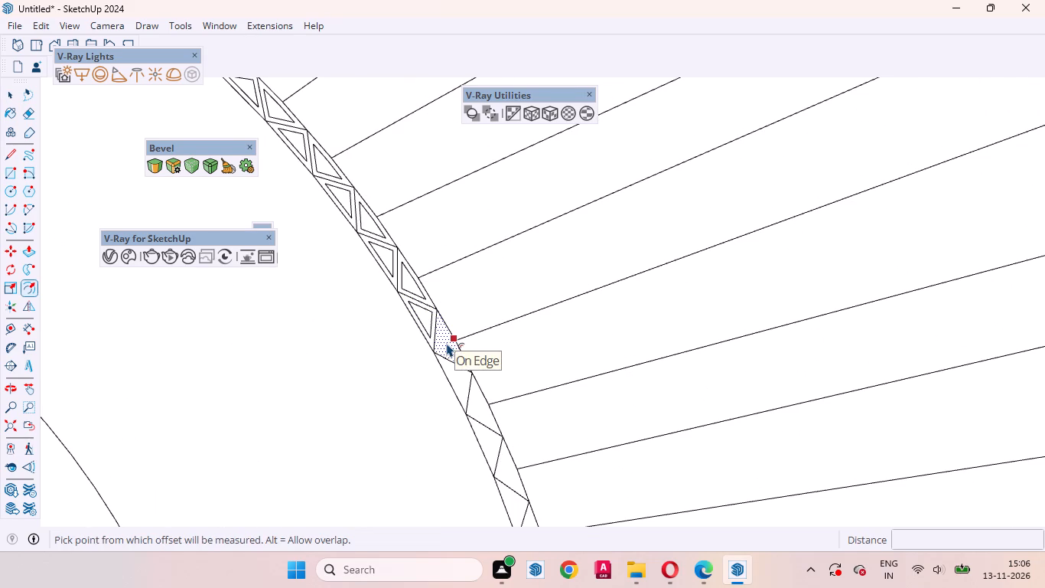
pyautogui.doubleClick(447, 343)
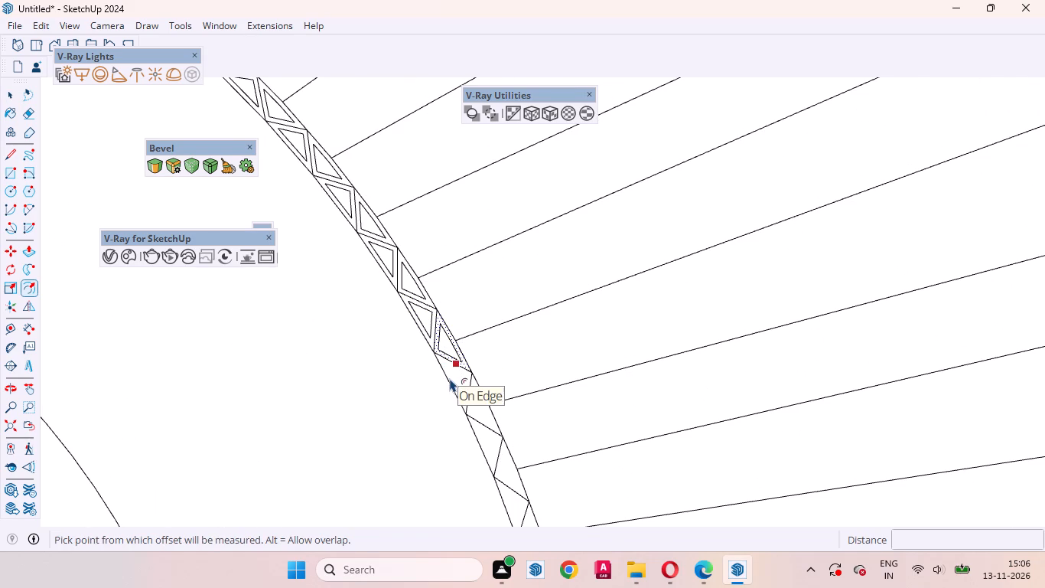
pyautogui.press('space')
pyautogui.click(461, 374)
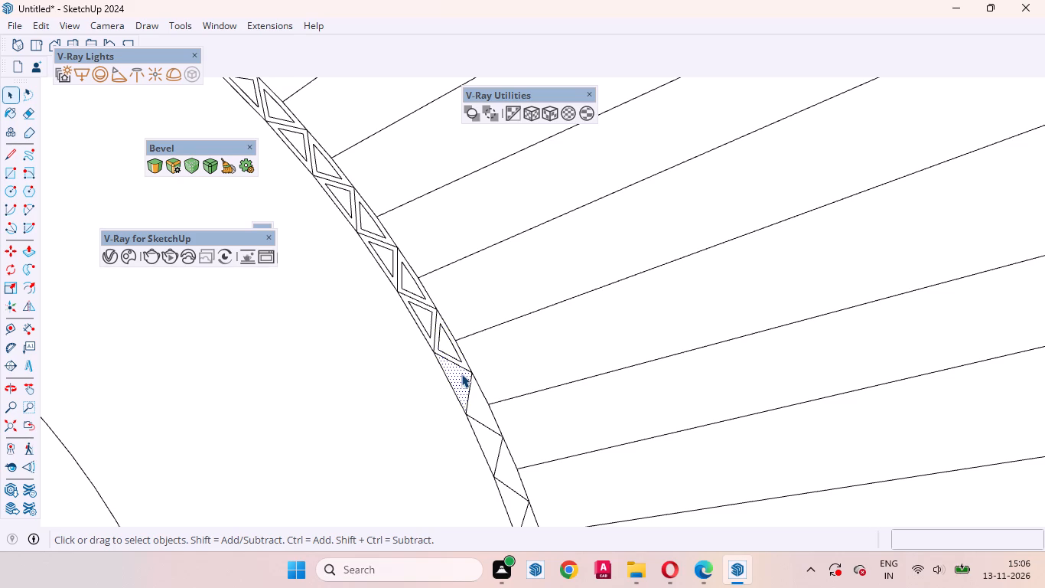
pyautogui.press('f')
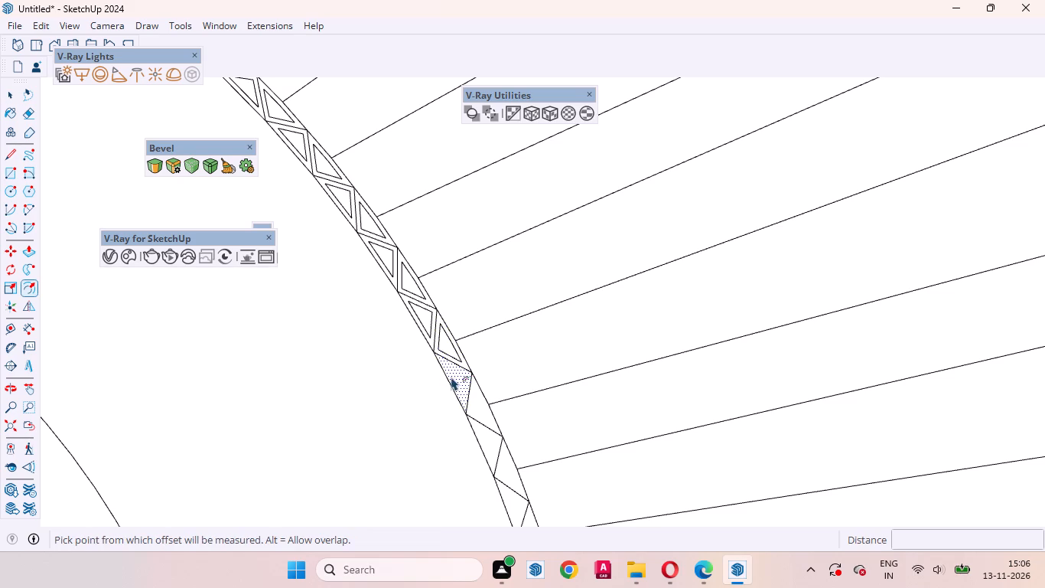
pyautogui.doubleClick(445, 381)
pyautogui.press('space')
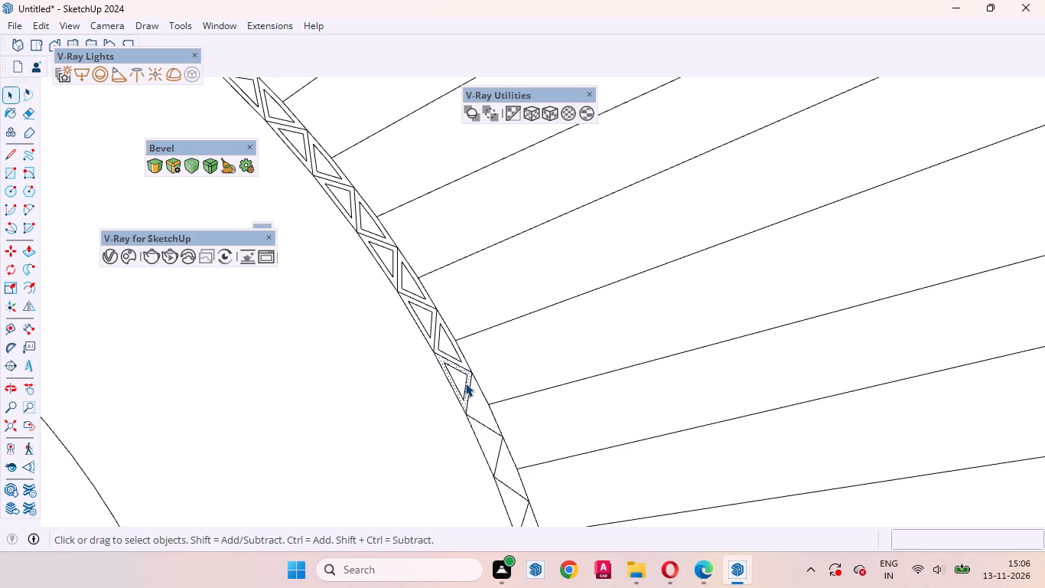
# Continue down the truss band, offsetting the next outer-side and inner-side triangles inward by 1/8" each.
pyautogui.scroll(7, 509, 411)
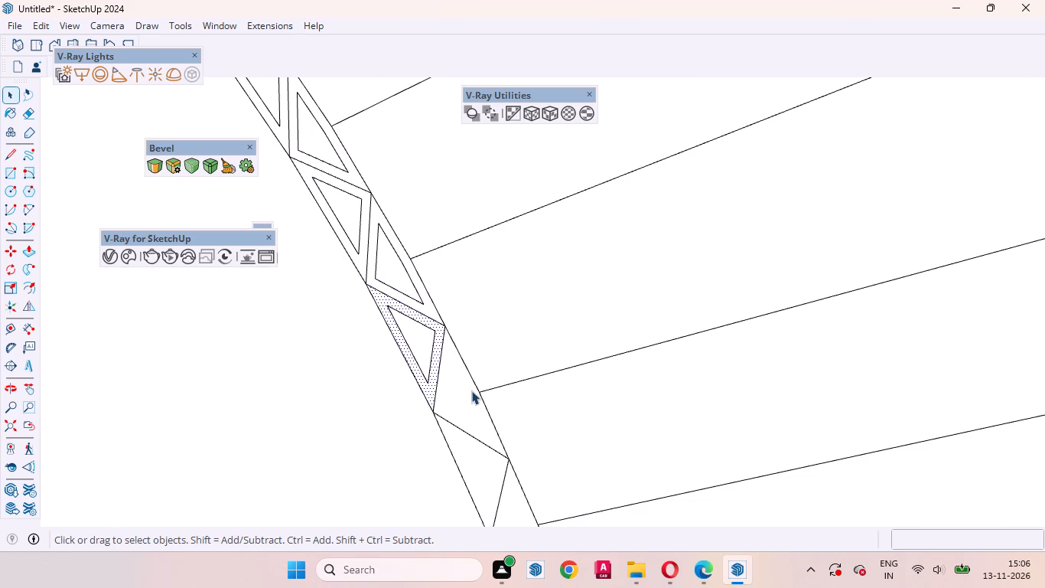
pyautogui.click(471, 390)
pyautogui.press('f')
pyautogui.doubleClick(442, 389)
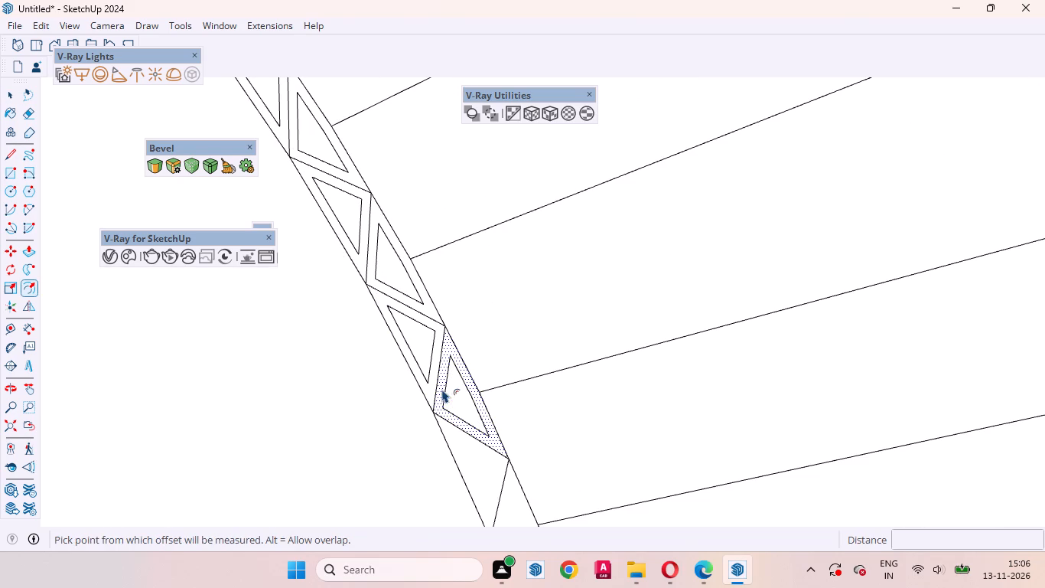
pyautogui.press('space')
pyautogui.click(478, 479)
pyautogui.scroll(-3, 501, 318)
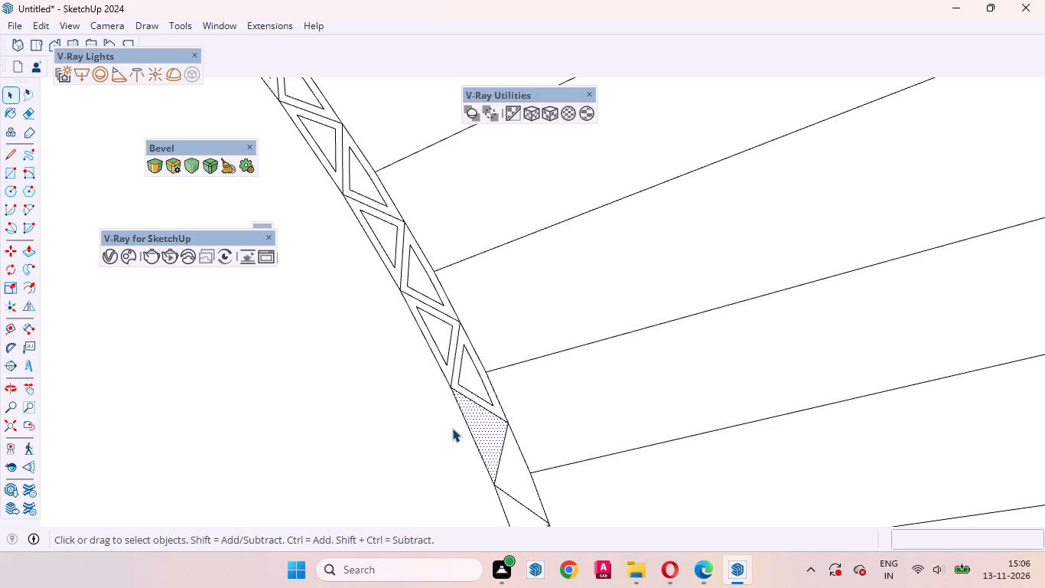
pyautogui.press('f')
pyautogui.doubleClick(465, 427)
pyautogui.scroll(-5, 470, 327)
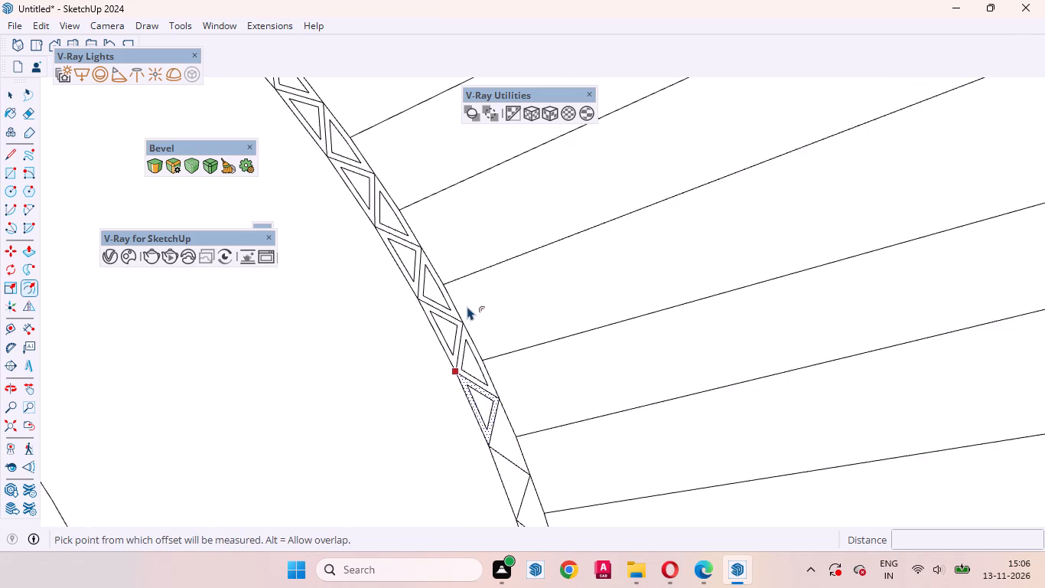
pyautogui.scroll(-2, 467, 306)
pyautogui.press('space')
# Frame the following outer-side and inner-side triangles of the curved band with 1/8" inward offsets.
pyautogui.click(503, 408)
pyautogui.click(498, 403)
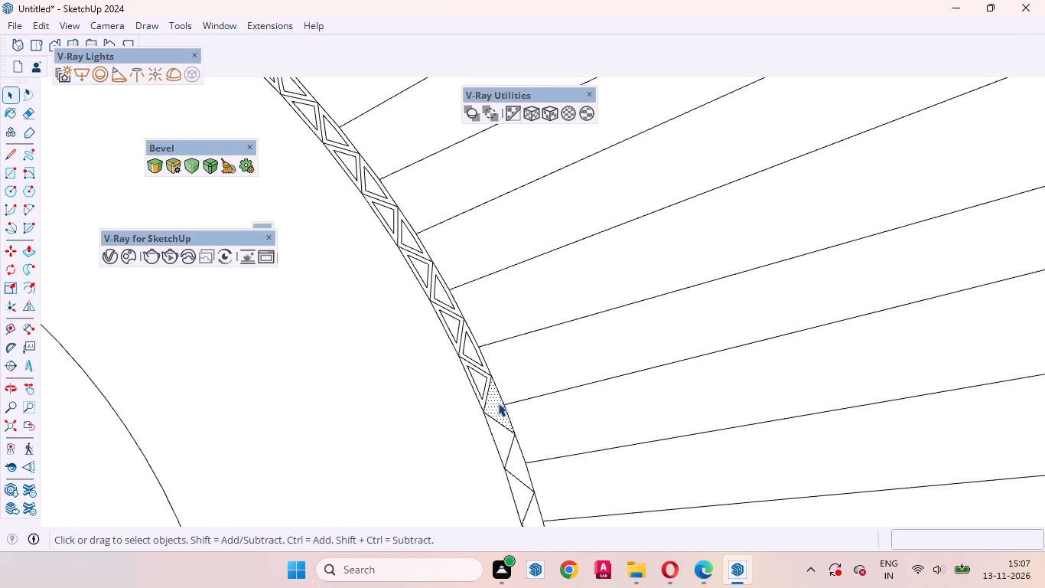
pyautogui.press('f')
pyautogui.doubleClick(496, 394)
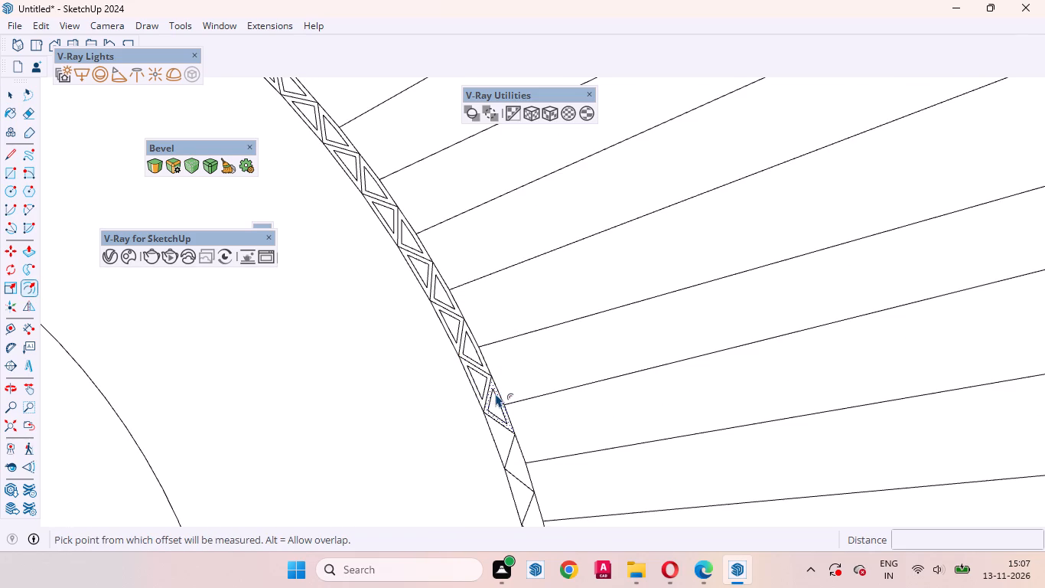
pyautogui.press('space')
pyautogui.click(495, 429)
pyautogui.scroll(-7, 457, 312)
pyautogui.scroll(-6, 396, 328)
pyautogui.scroll(16, 448, 338)
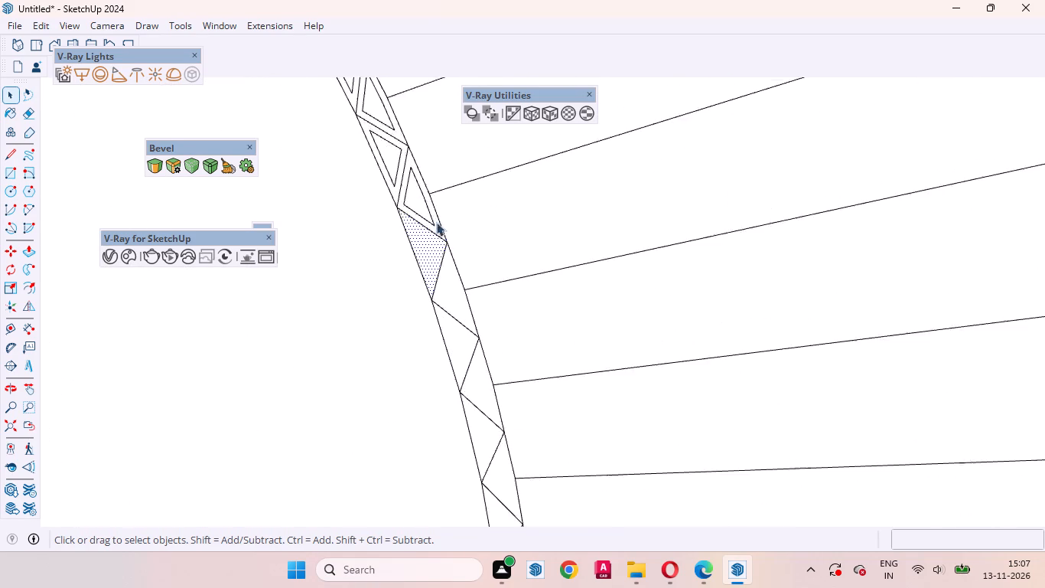
pyautogui.scroll(8, 436, 222)
pyautogui.press('f')
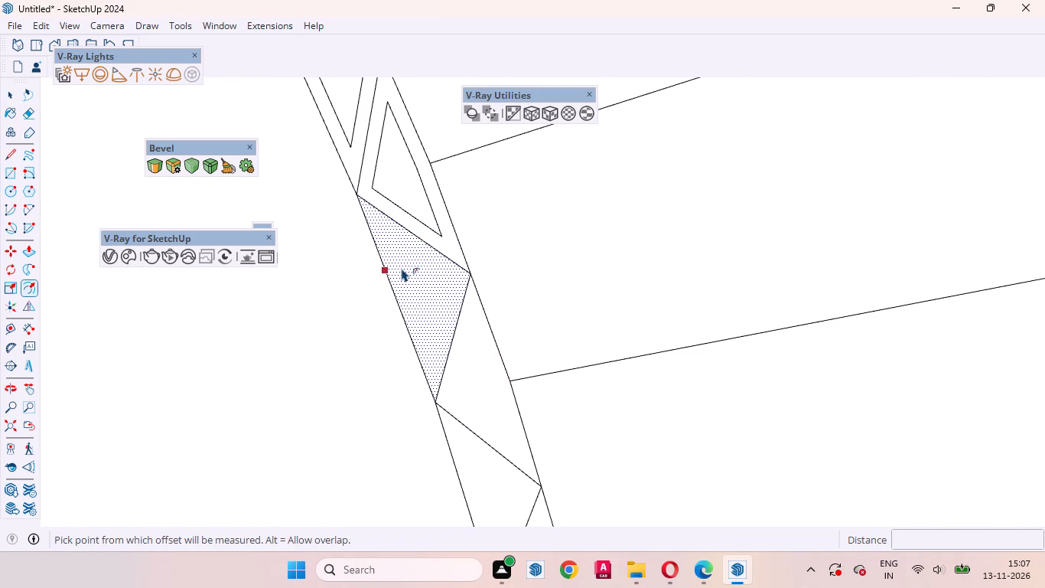
pyautogui.doubleClick(402, 270)
pyautogui.press('space')
# Offset the next pair of plain triangles down the band, outer-side and inner-side, inward by 1/8" each.
pyautogui.click(474, 354)
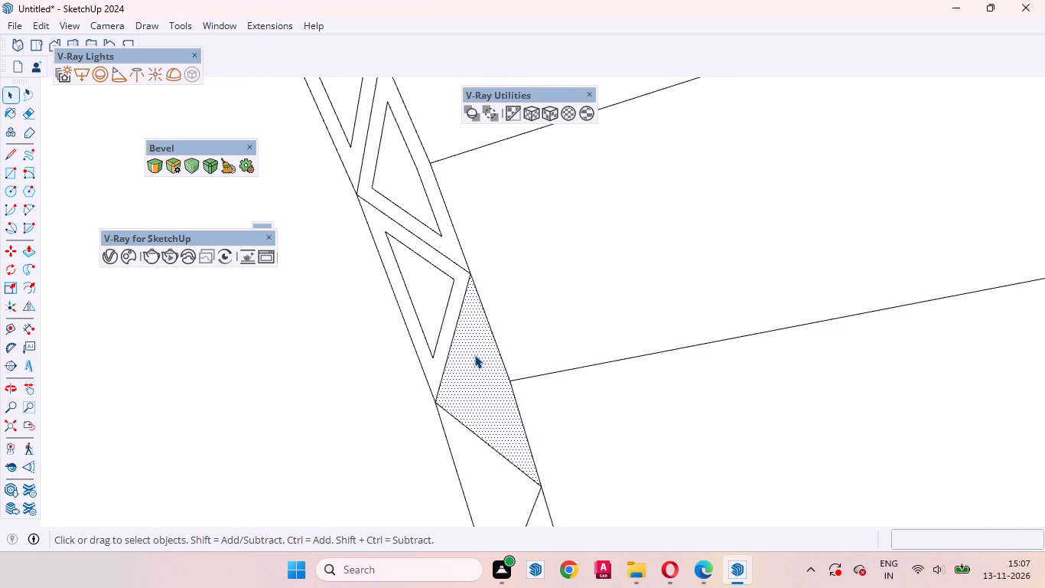
pyautogui.press('f')
pyautogui.doubleClick(467, 353)
pyautogui.press('space')
pyautogui.click(480, 462)
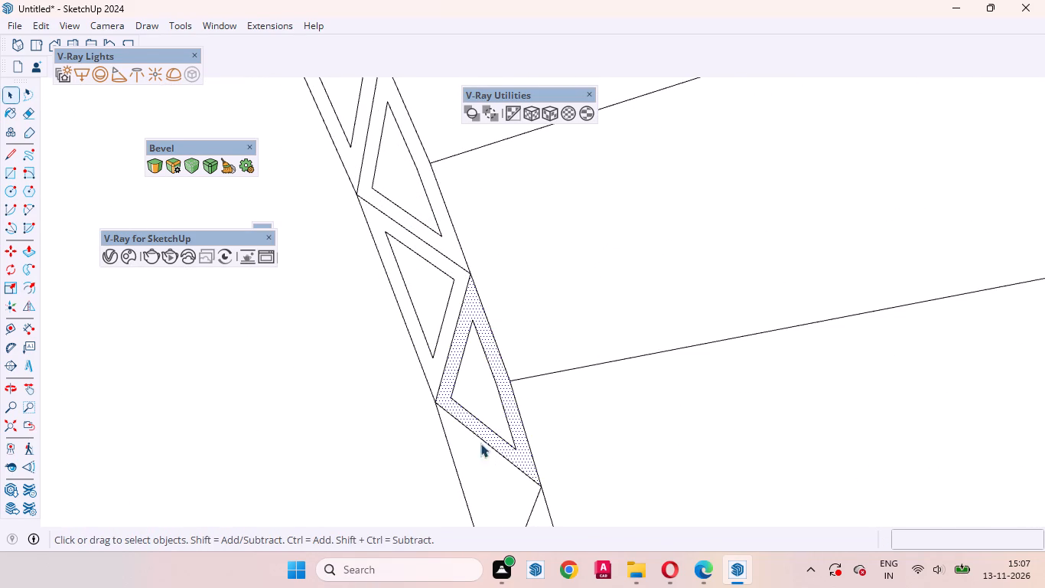
pyautogui.scroll(-7, 457, 295)
pyautogui.scroll(8, 459, 433)
pyautogui.press('f')
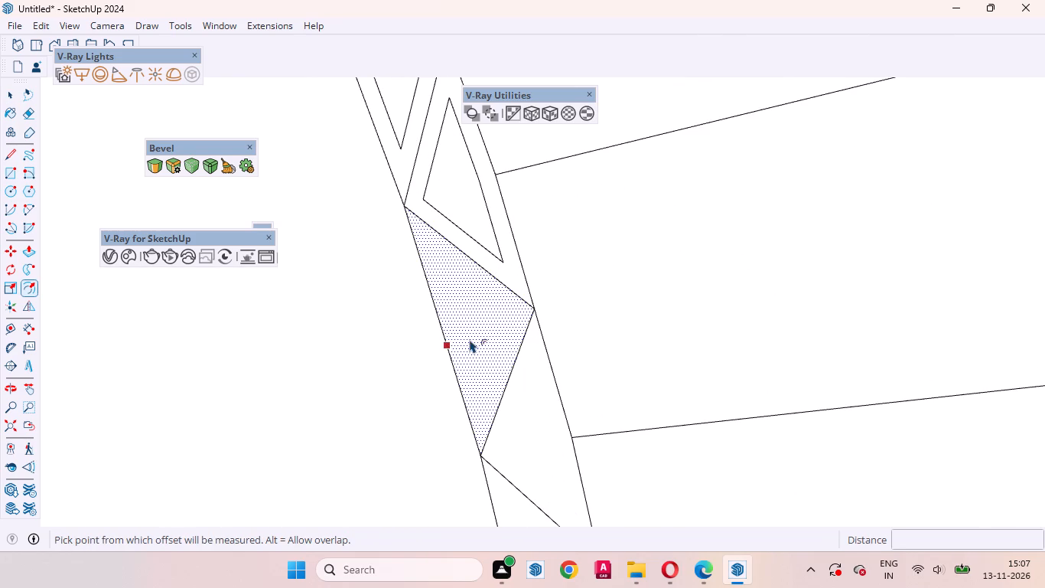
pyautogui.doubleClick(468, 338)
pyautogui.press('space')
# Add 1/8" inward offsets to the next outer-side triangle and the inner-side triangle directly below it.
pyautogui.click(534, 425)
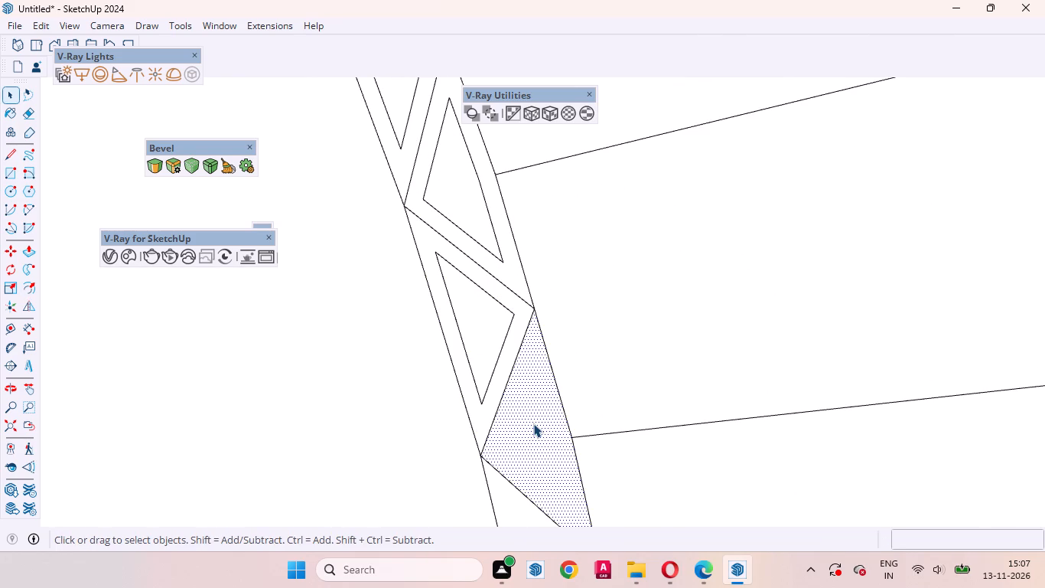
pyautogui.press('f')
pyautogui.doubleClick(517, 414)
pyautogui.press('space')
pyautogui.scroll(-2, 496, 329)
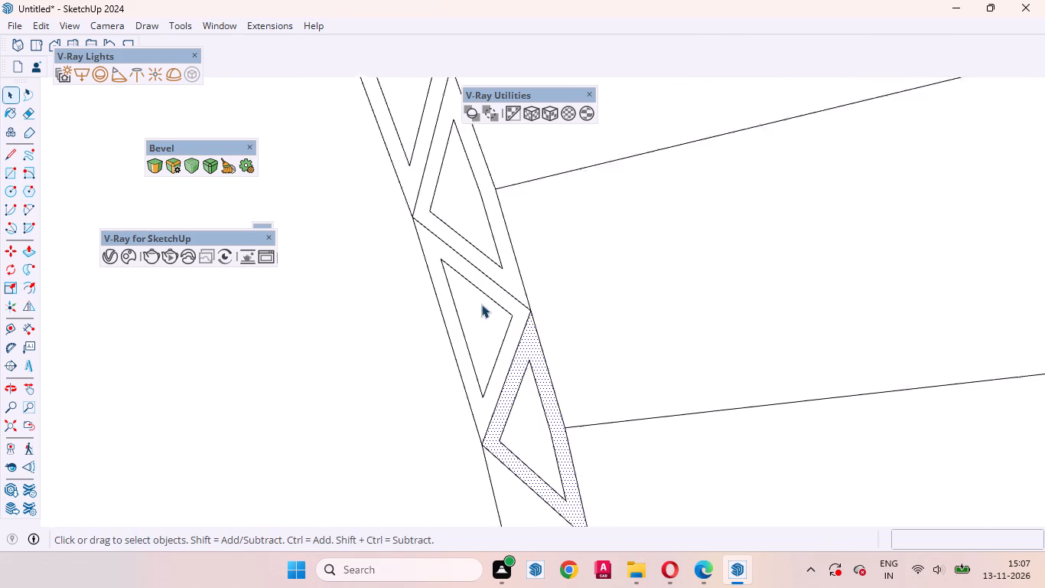
pyautogui.scroll(-5, 481, 304)
pyautogui.scroll(4, 496, 421)
pyautogui.click(509, 423)
pyautogui.press('f')
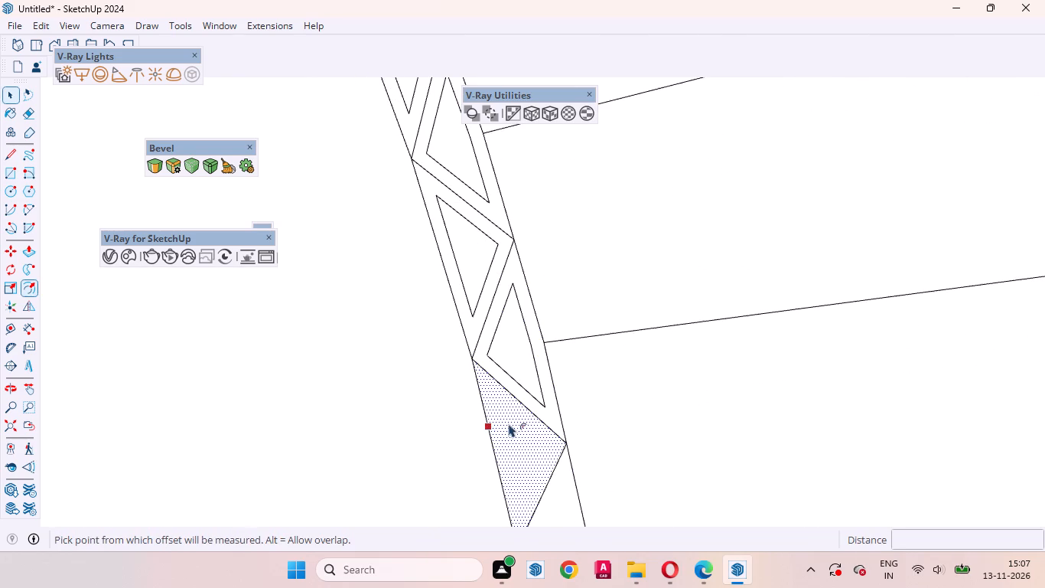
pyautogui.doubleClick(505, 424)
pyautogui.press('space')
# Offset the following outer-side and inner-side triangles farther down the truss band inward by 1/8" each.
pyautogui.scroll(-8, 520, 278)
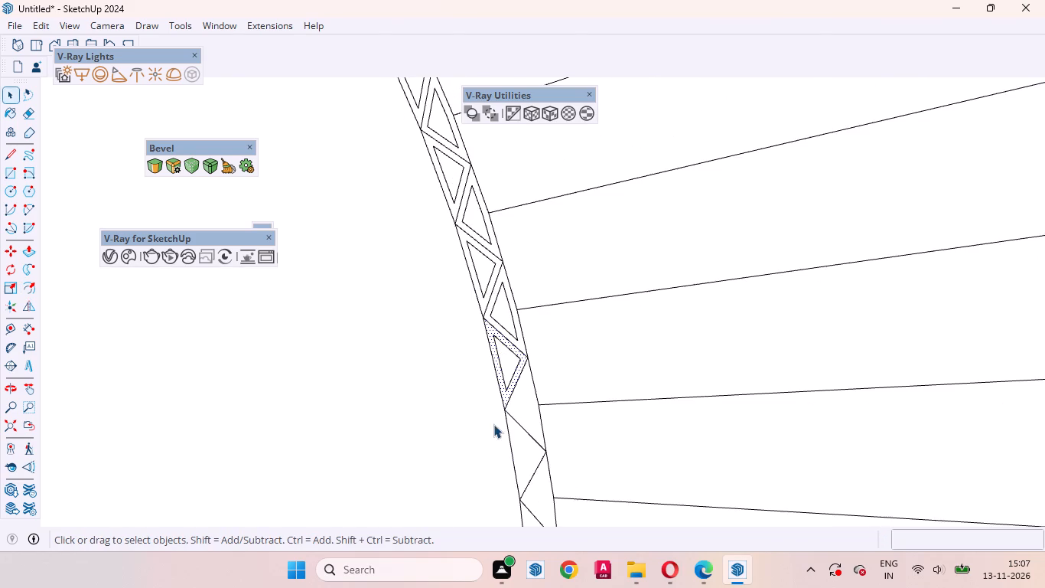
pyautogui.scroll(3, 492, 430)
pyautogui.click(542, 382)
pyautogui.press('f')
pyautogui.scroll(3, 539, 382)
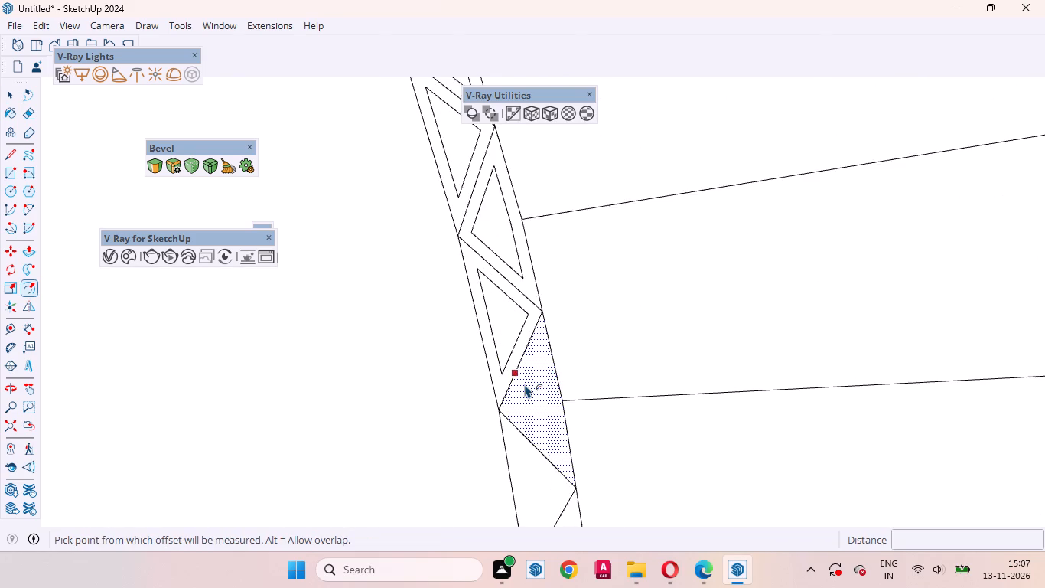
pyautogui.scroll(2, 525, 384)
pyautogui.doubleClick(522, 384)
pyautogui.press('space')
pyautogui.click(522, 466)
pyautogui.scroll(-2, 503, 279)
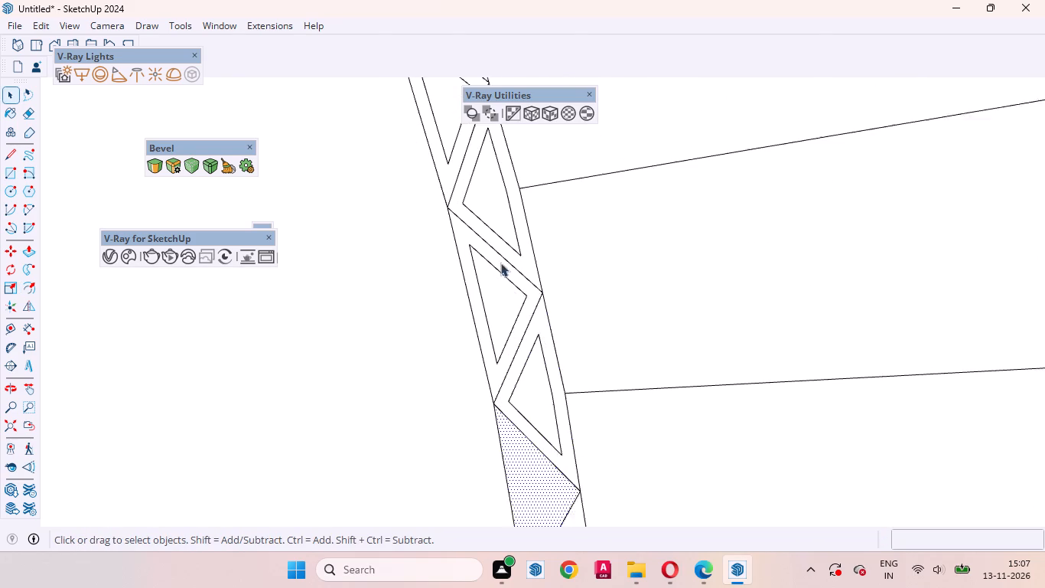
pyautogui.scroll(-4, 496, 248)
pyautogui.press('f')
pyautogui.scroll(3, 513, 420)
pyautogui.doubleClick(513, 419)
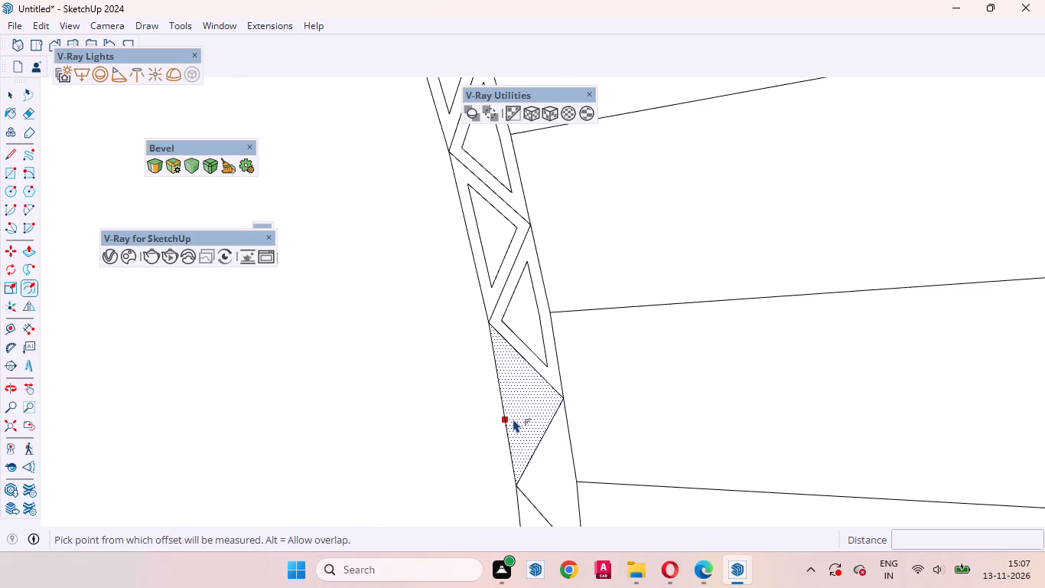
pyautogui.press('space')
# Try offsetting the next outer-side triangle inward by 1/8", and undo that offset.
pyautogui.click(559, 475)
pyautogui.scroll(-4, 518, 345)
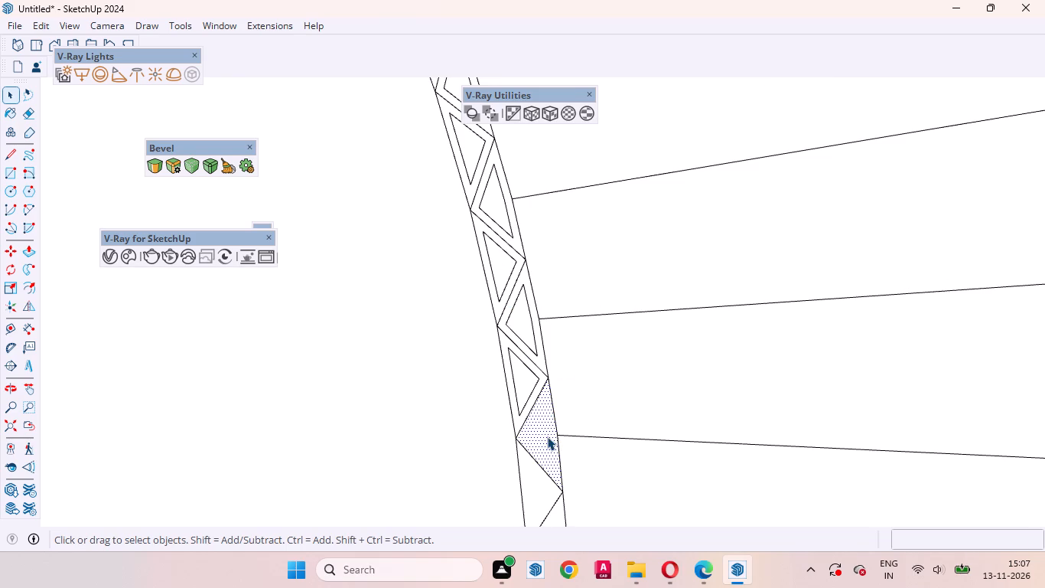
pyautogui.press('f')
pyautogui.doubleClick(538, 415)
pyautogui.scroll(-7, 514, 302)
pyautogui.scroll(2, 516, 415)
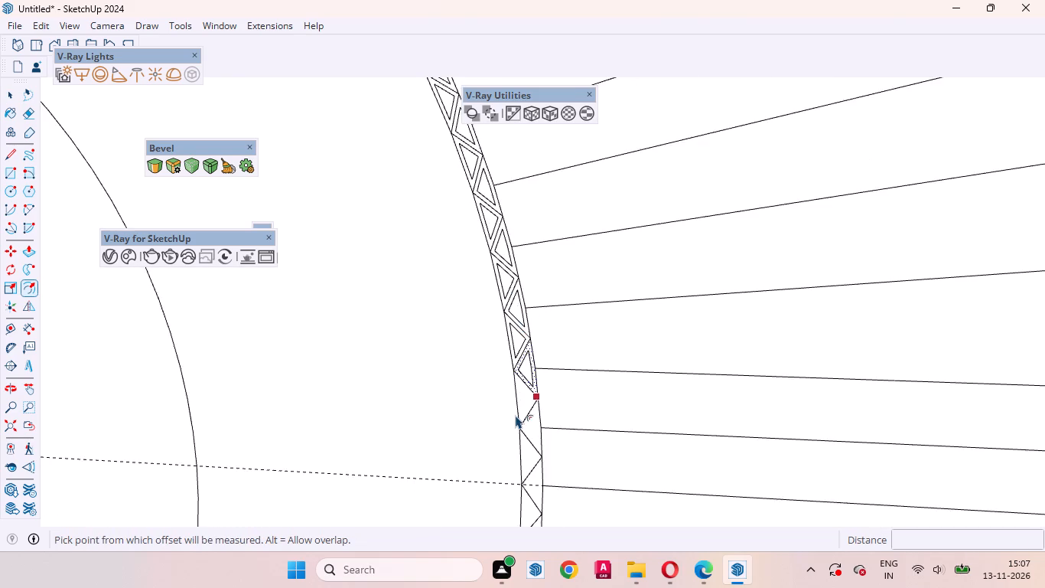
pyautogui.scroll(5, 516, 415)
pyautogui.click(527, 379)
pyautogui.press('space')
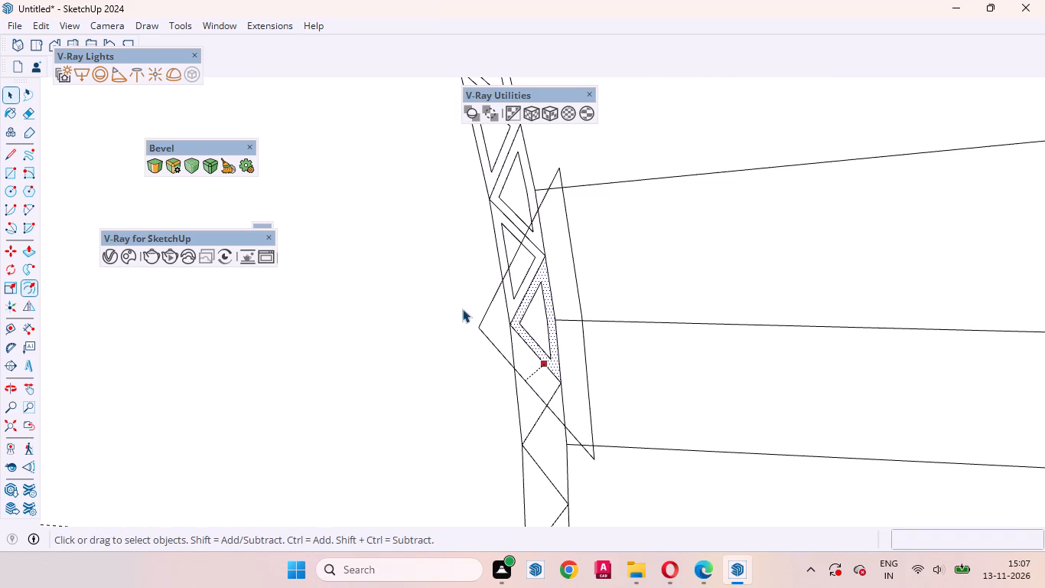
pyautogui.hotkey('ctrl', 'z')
# Offset the unframed outer-side triangle below the last framed inner-side one inward by about 1/8".
pyautogui.click(533, 398)
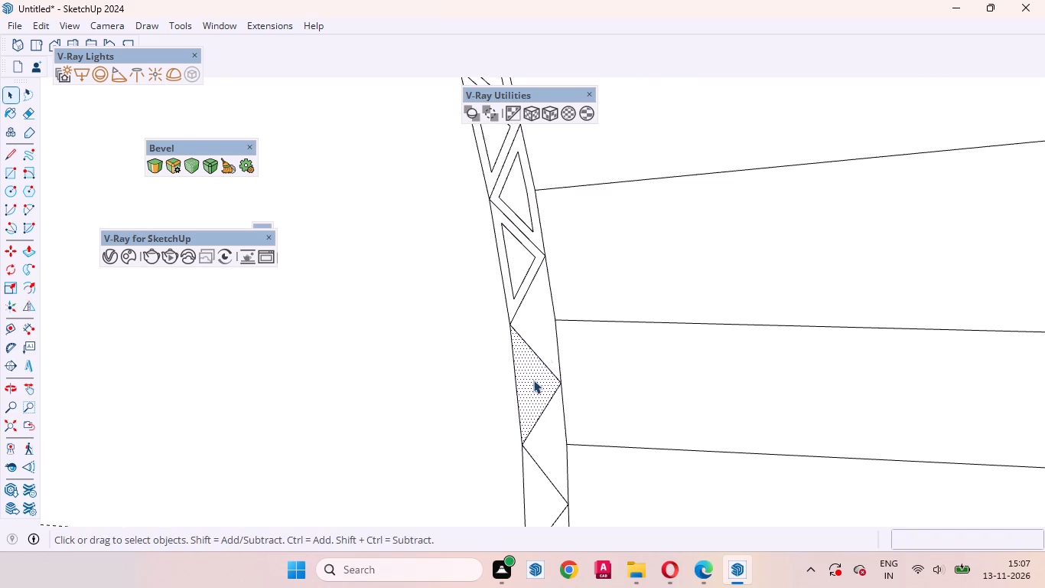
pyautogui.scroll(6, 543, 318)
pyautogui.click(536, 328)
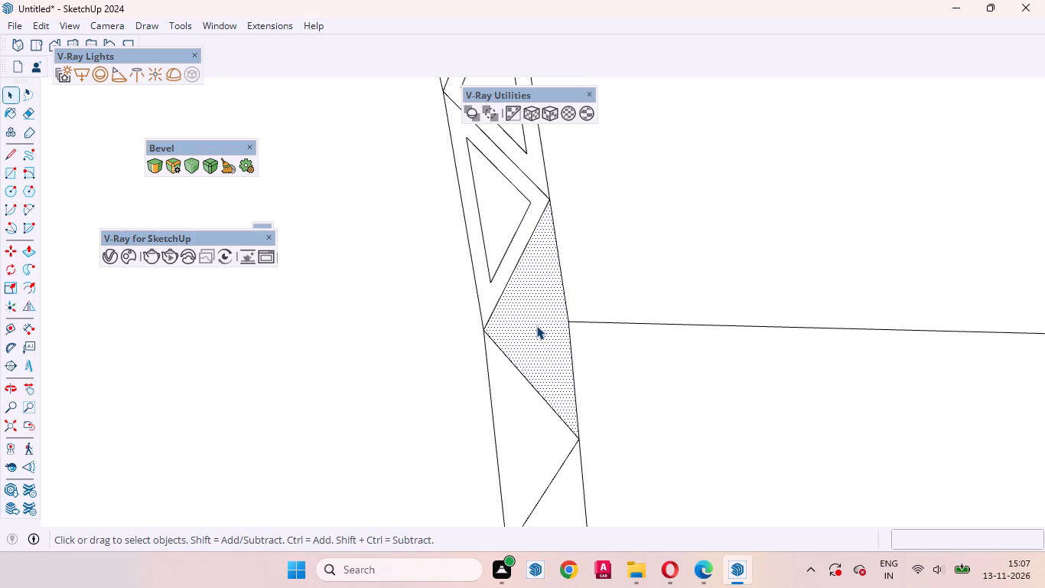
pyautogui.press('f')
pyautogui.click(519, 299)
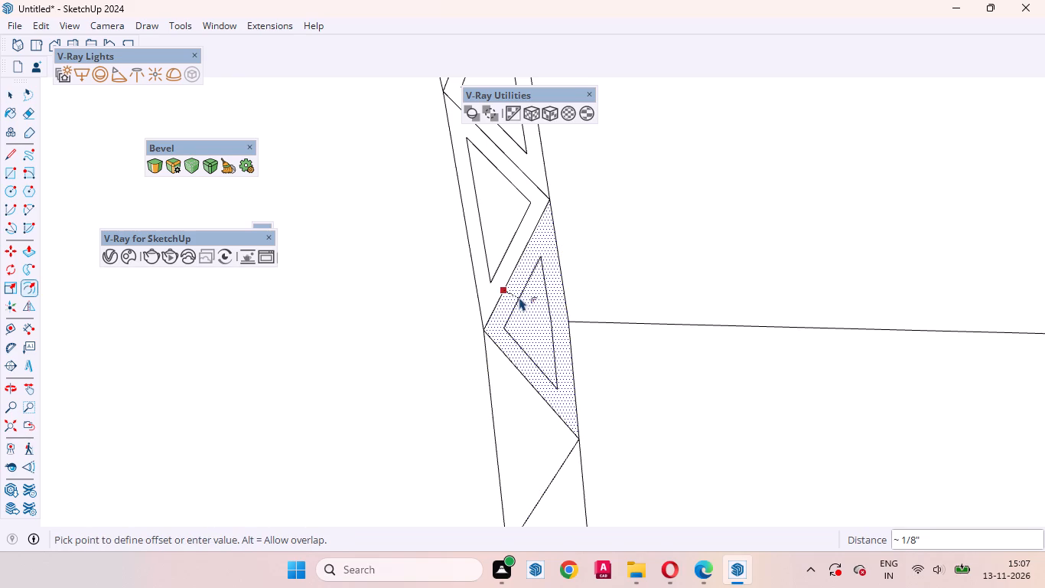
pyautogui.click(519, 295)
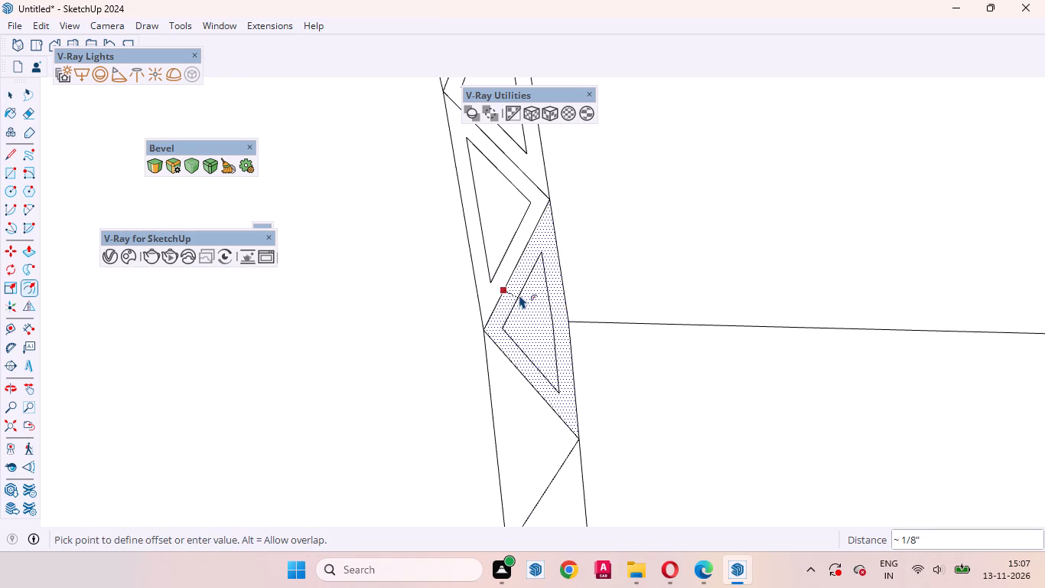
pyautogui.press('space')
# Offset the next unframed inner-side triangle and the outer-side triangle below it inward by 1/8" each.
pyautogui.click(522, 426)
pyautogui.press('f')
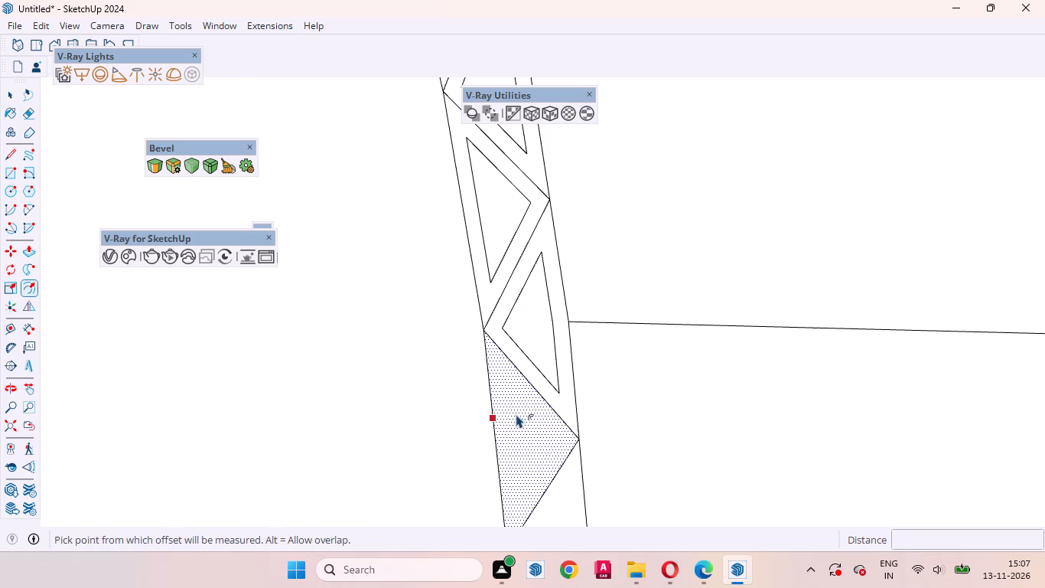
pyautogui.doubleClick(516, 413)
pyautogui.scroll(-8, 483, 311)
pyautogui.press('space')
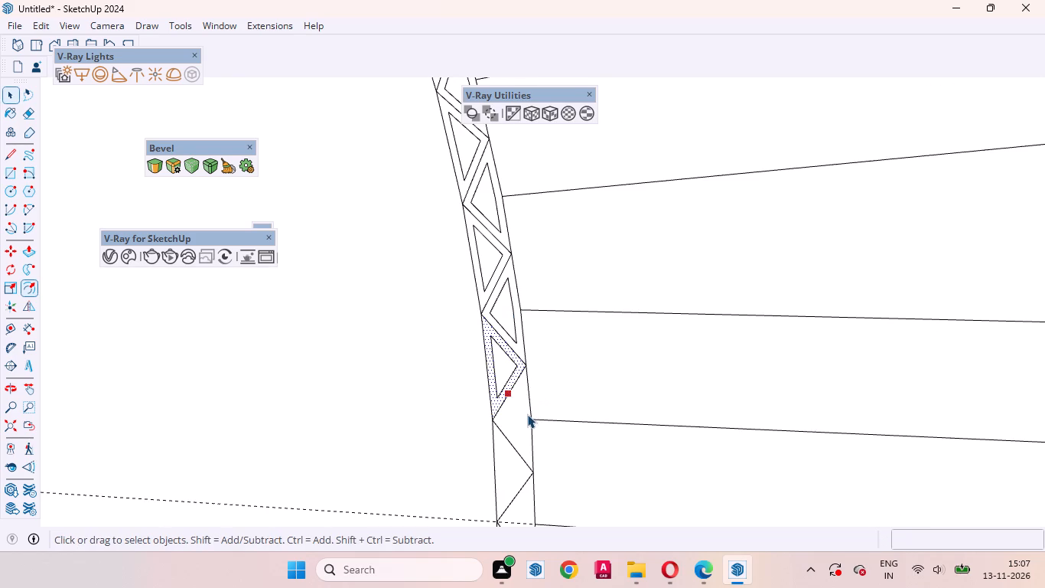
pyautogui.click(527, 416)
pyautogui.press('f')
pyautogui.doubleClick(508, 412)
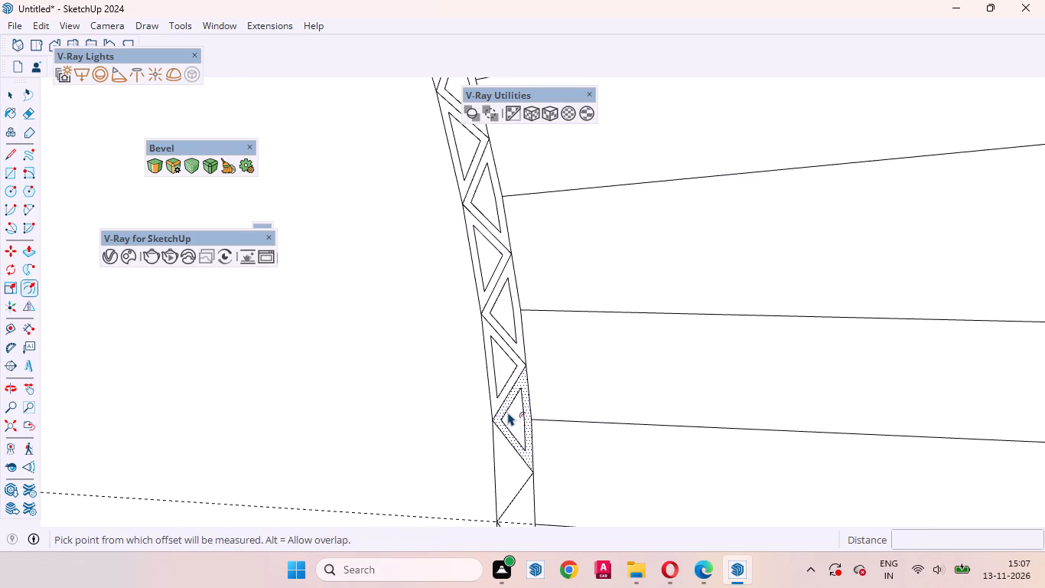
pyautogui.press('space')
# Offset the inner-side triangle just above the dashed guide line inward by 1/8".
pyautogui.scroll(-8, 543, 295)
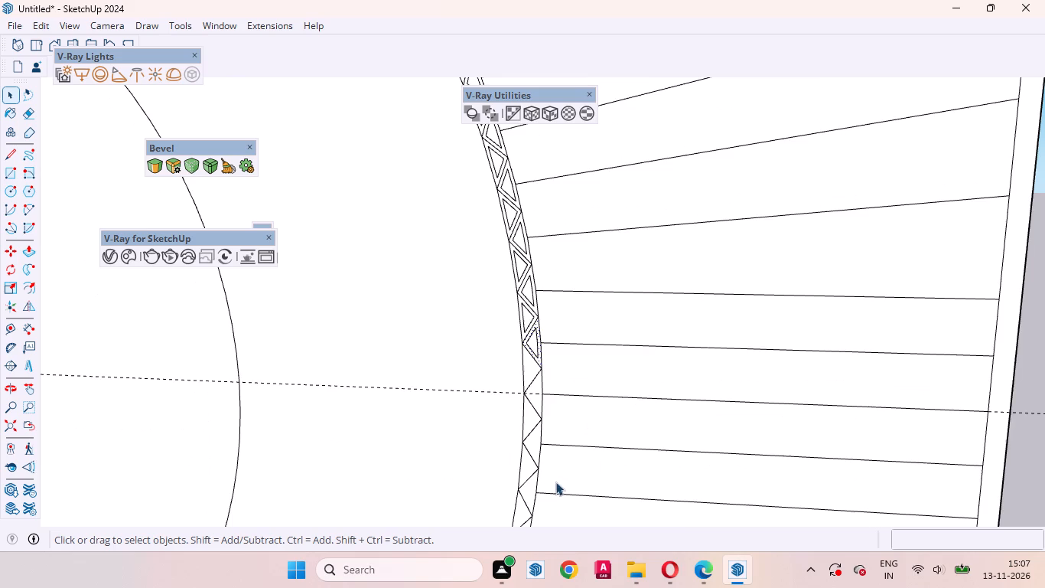
pyautogui.scroll(7, 548, 473)
pyautogui.click(523, 309)
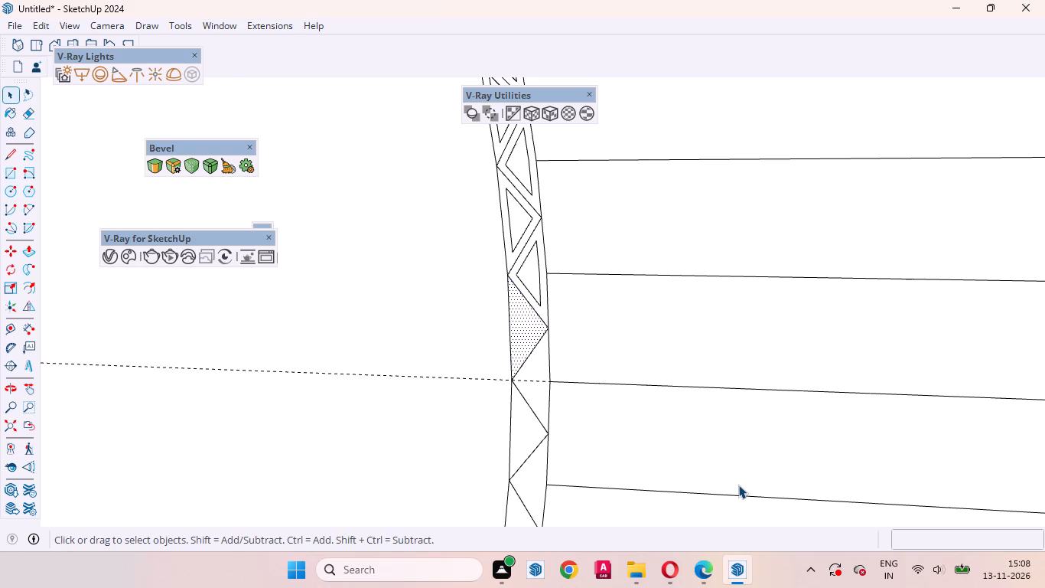
pyautogui.scroll(8, 520, 355)
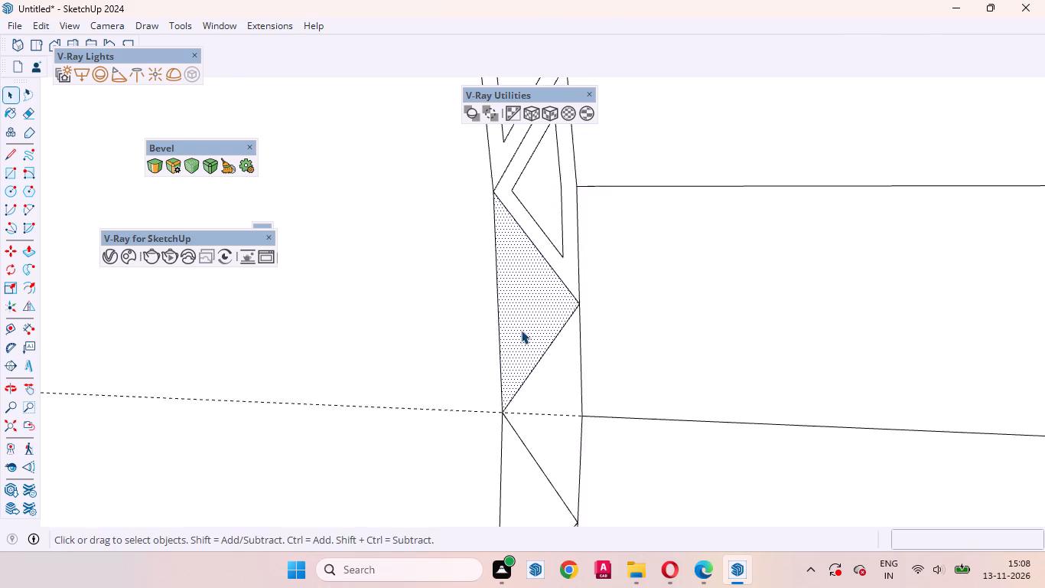
pyautogui.scroll(3, 526, 332)
pyautogui.scroll(-3, 510, 377)
pyautogui.moveTo(530, 346); pyautogui.dragTo(514, 354, button='middle')
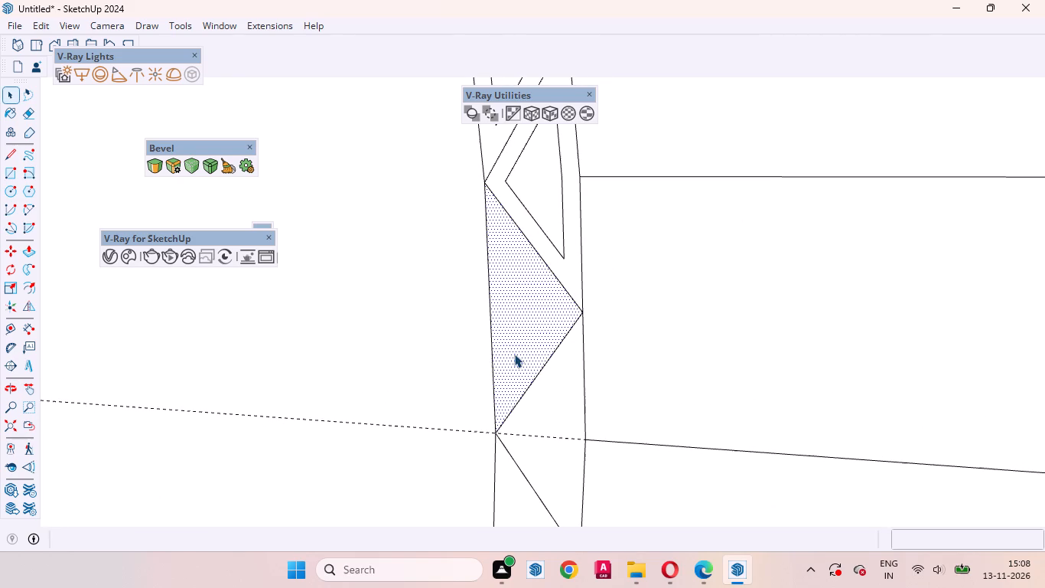
pyautogui.press('f')
pyautogui.doubleClick(501, 308)
pyautogui.press('space')
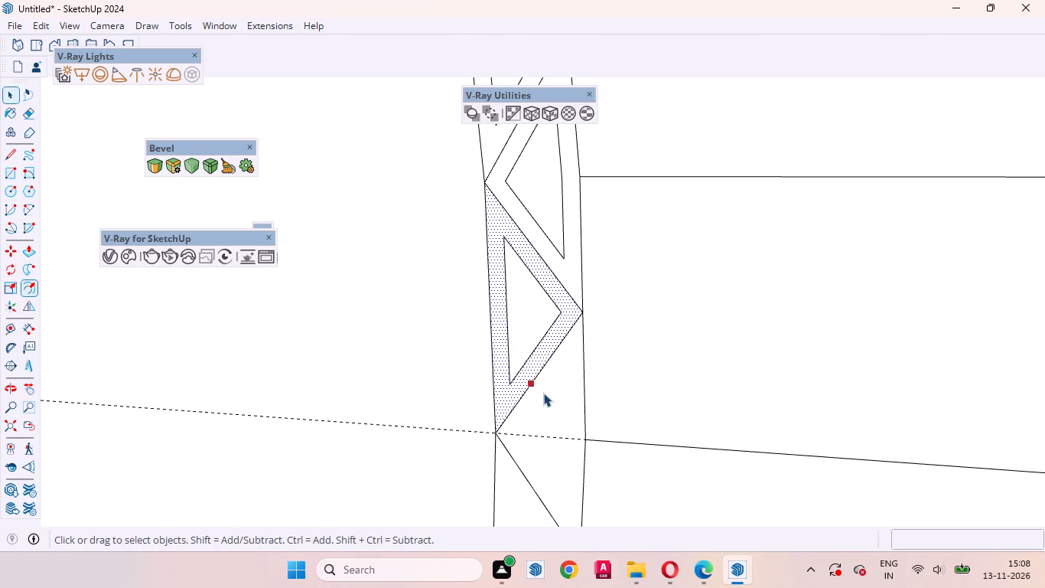
# Offset the outer-side triangle crossed by the dashed guide line inward by 1/8".
pyautogui.click(545, 395)
pyautogui.scroll(-4, 518, 275)
pyautogui.press('f')
pyautogui.scroll(2, 526, 399)
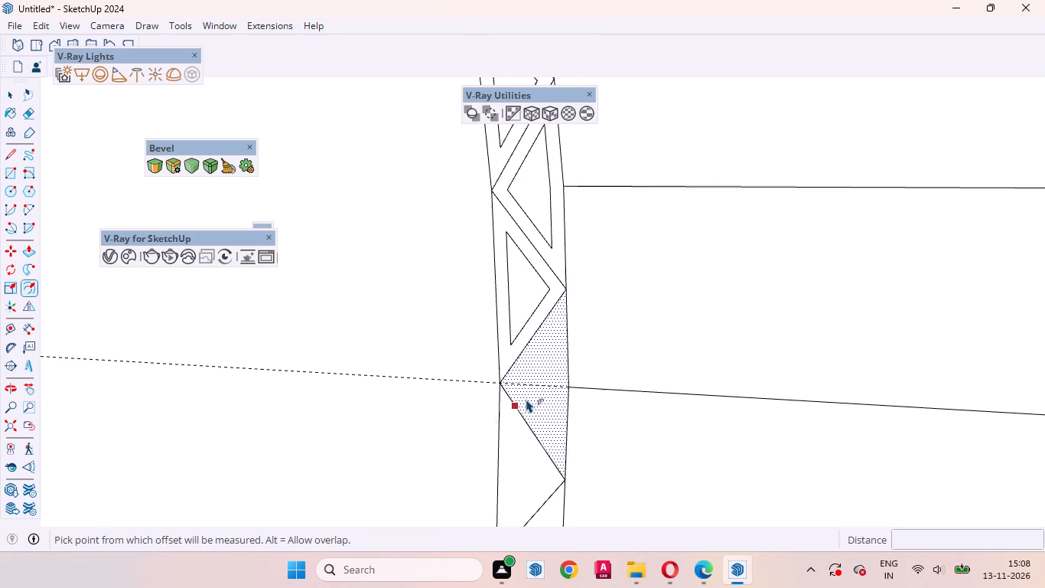
pyautogui.scroll(1, 526, 399)
pyautogui.doubleClick(526, 397)
pyautogui.press('space')
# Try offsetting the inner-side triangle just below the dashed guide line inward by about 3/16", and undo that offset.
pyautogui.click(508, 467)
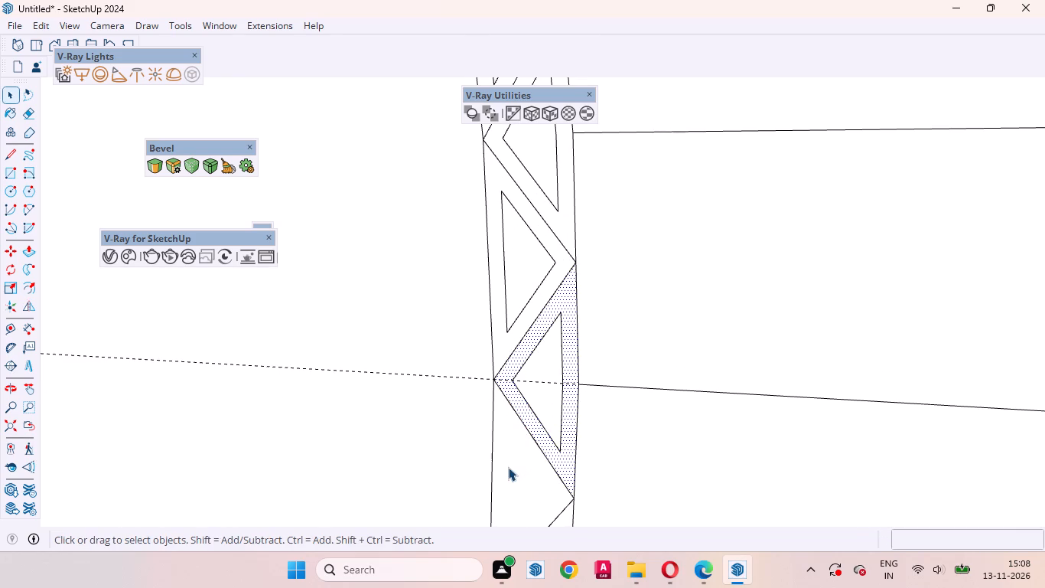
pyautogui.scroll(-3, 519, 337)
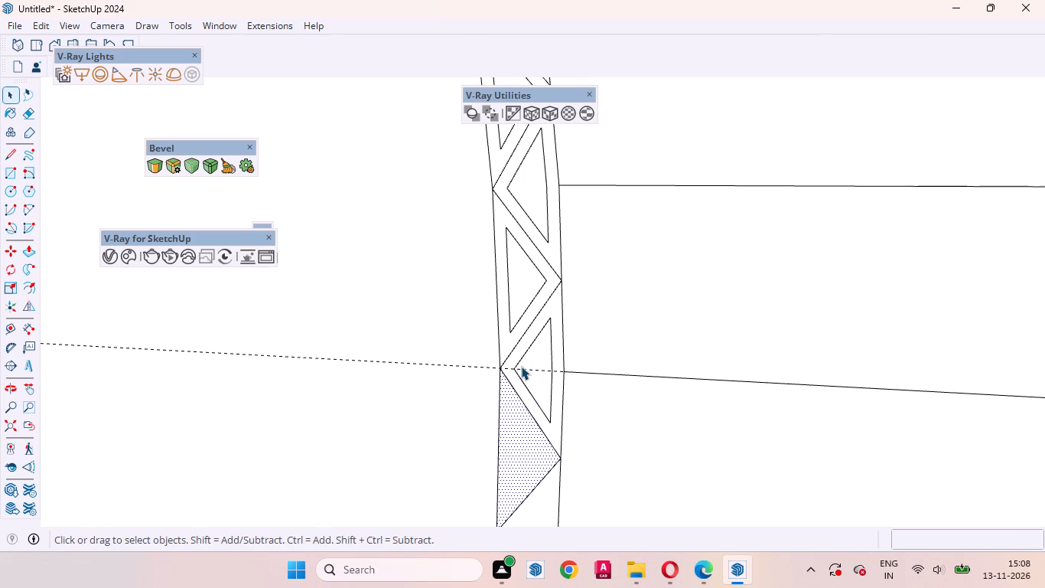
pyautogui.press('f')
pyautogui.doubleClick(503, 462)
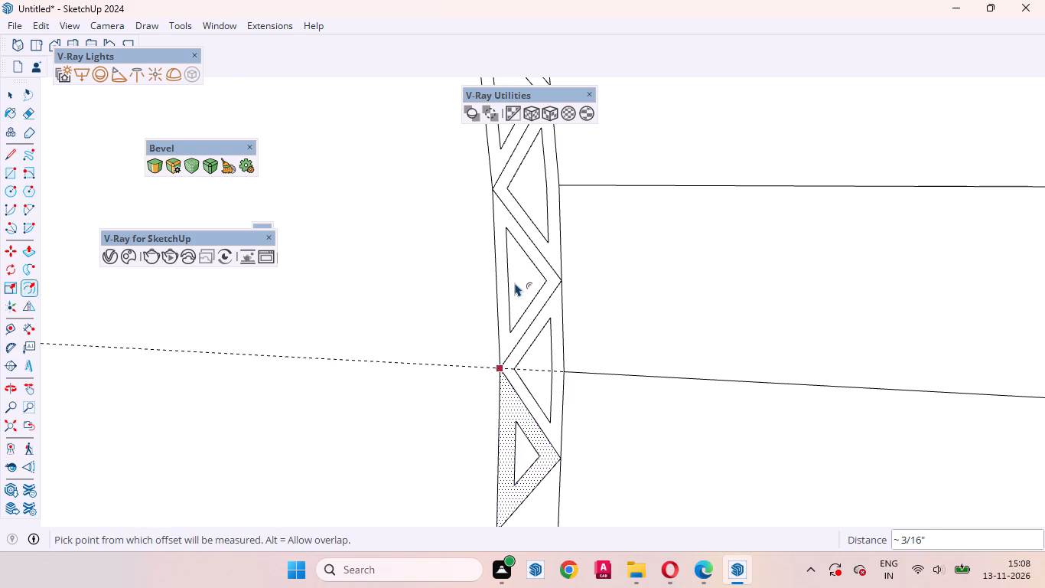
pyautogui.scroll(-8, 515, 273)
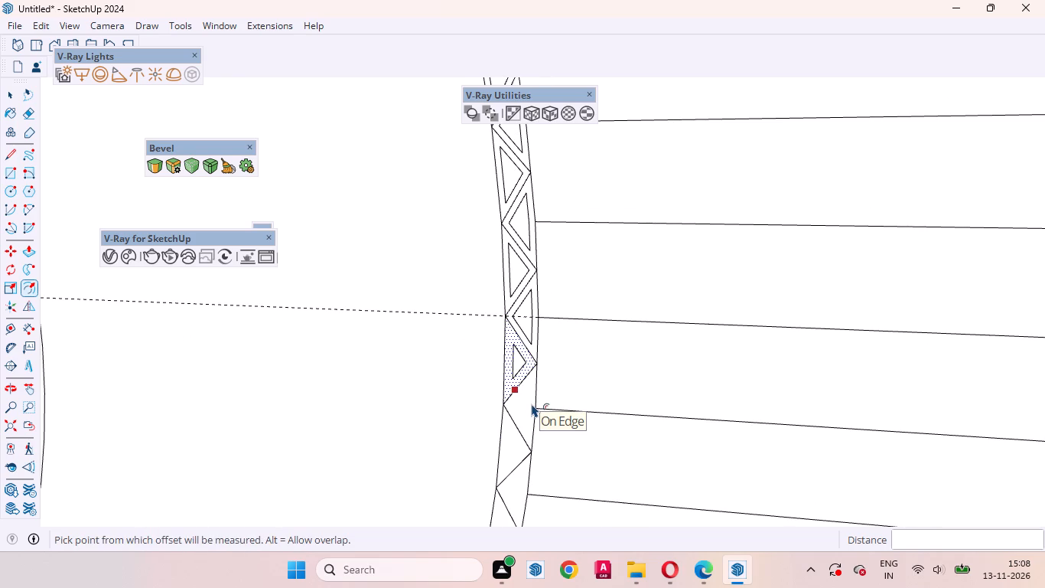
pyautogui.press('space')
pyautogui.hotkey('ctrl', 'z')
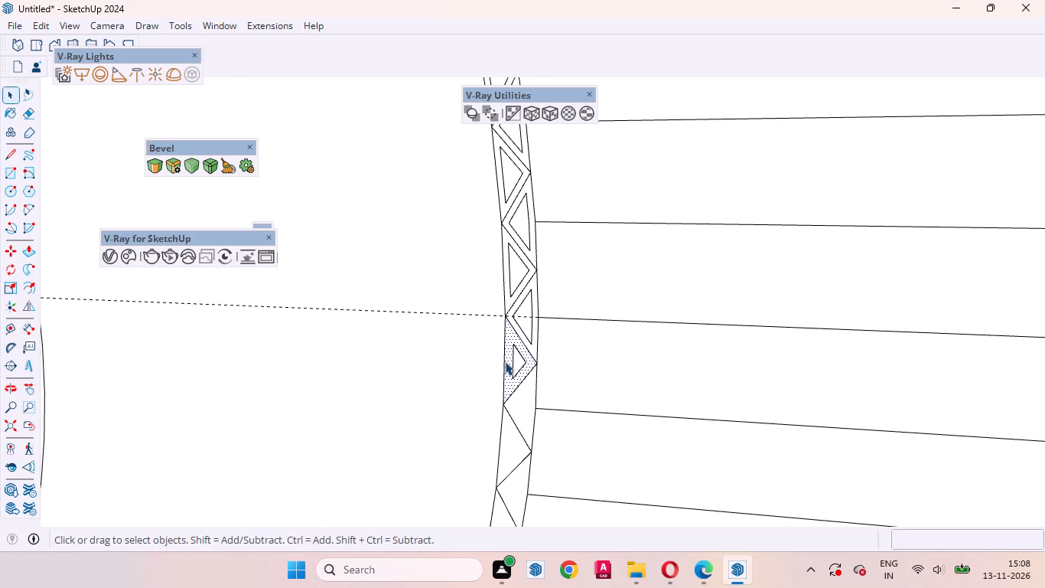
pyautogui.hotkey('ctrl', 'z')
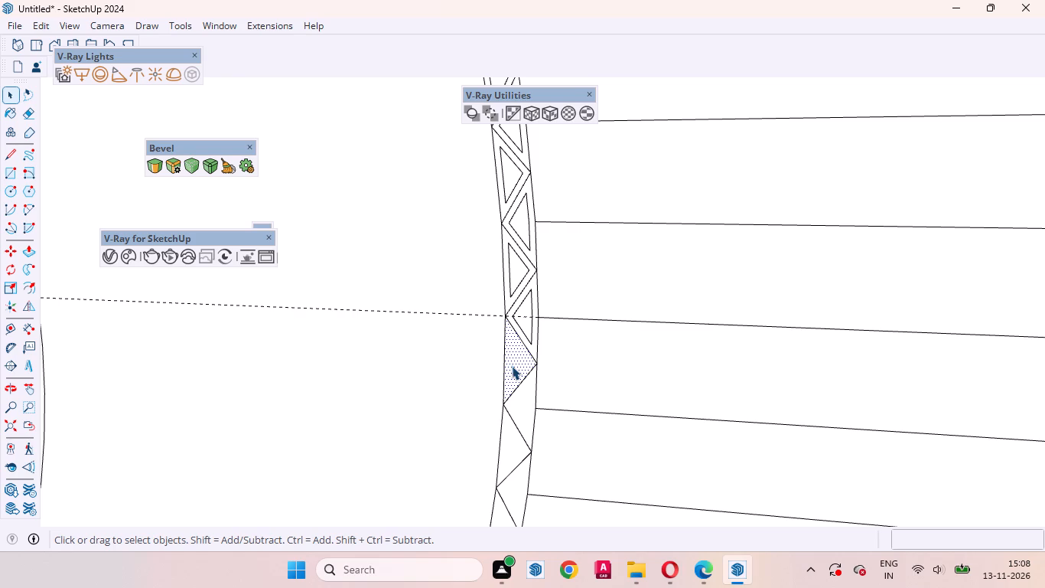
# Offset the inner-side triangle just below the dashed guide line inward by 1/8".
pyautogui.press('f')
pyautogui.scroll(6, 513, 351)
pyautogui.click(513, 350)
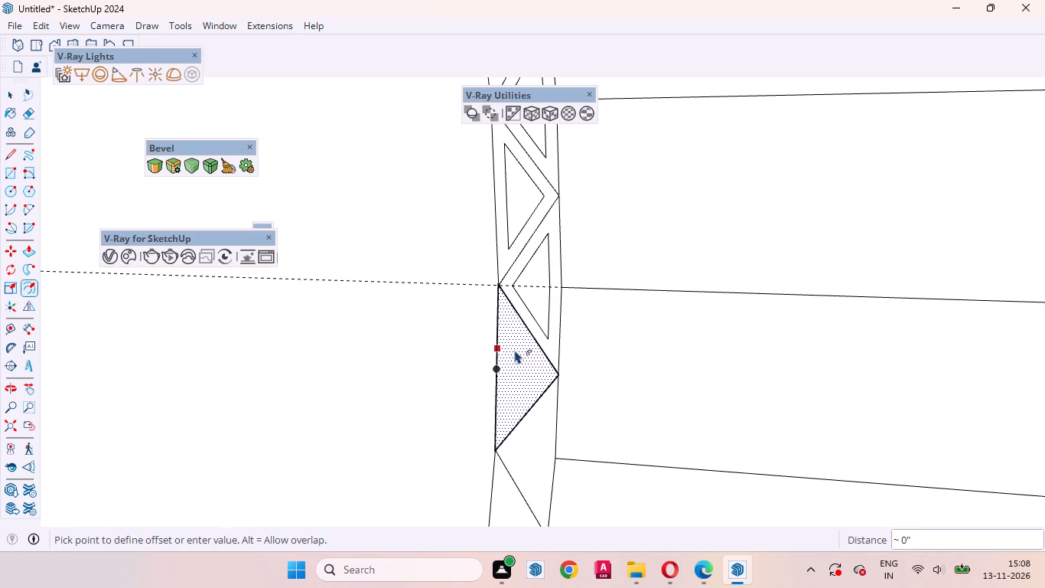
pyautogui.scroll(7, 515, 345)
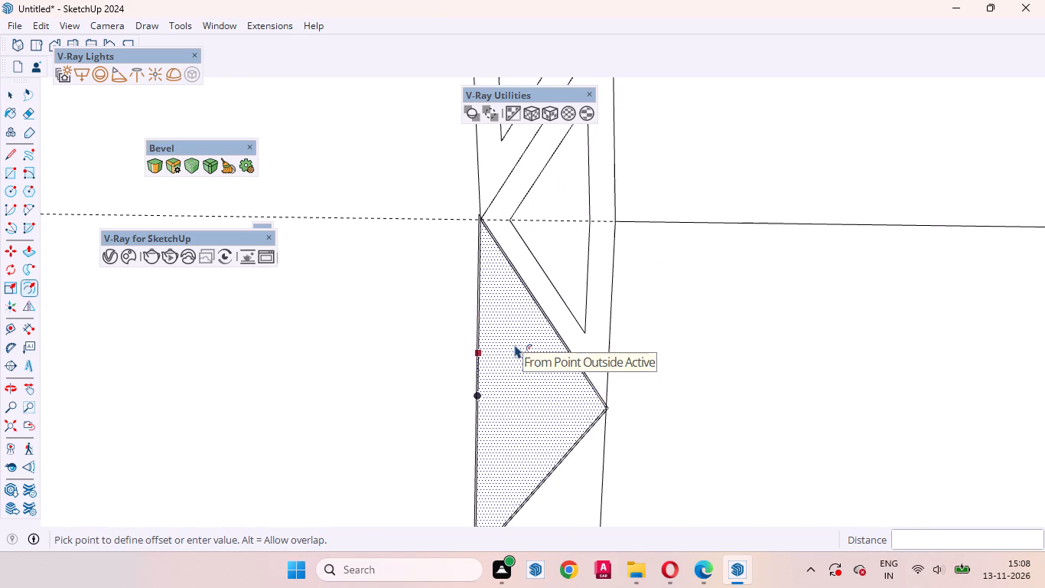
pyautogui.click(502, 306)
pyautogui.press('space')
# Add 1/8" inward offsets to the next outer-side triangle below the guide line and the inner-side triangle beneath it.
pyautogui.scroll(-13, 530, 273)
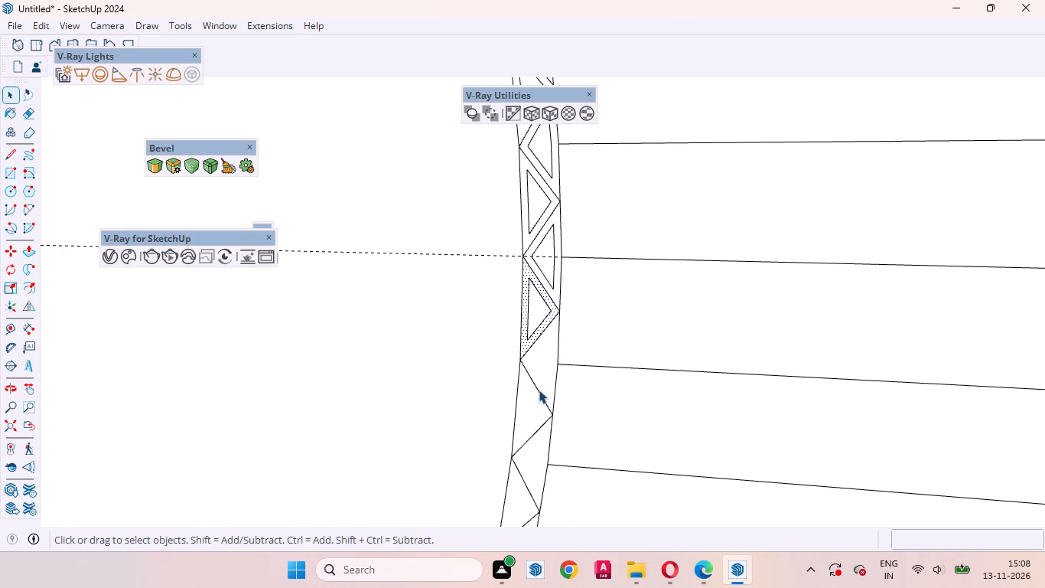
pyautogui.click(554, 351)
pyautogui.press('f')
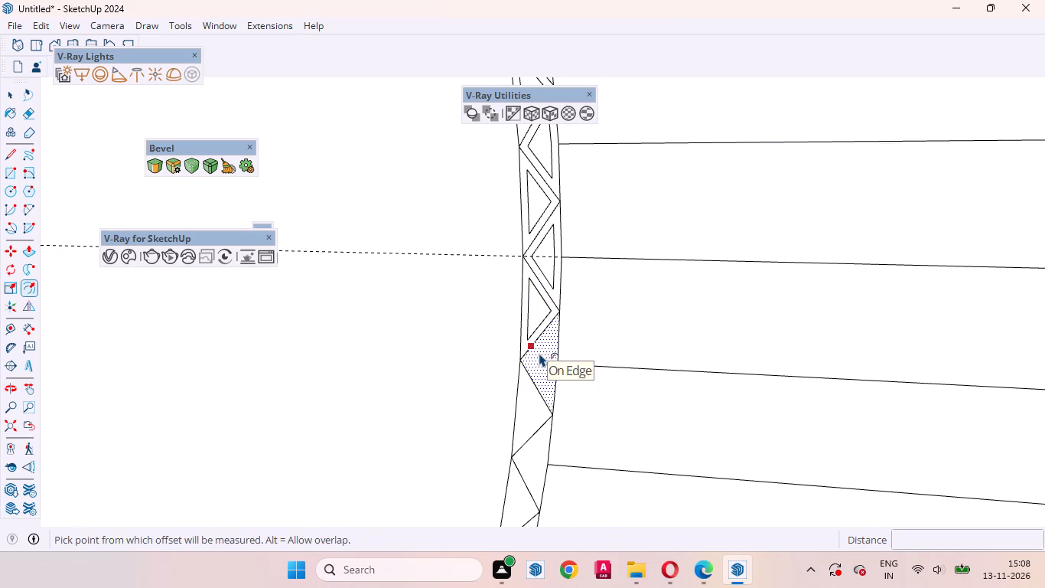
pyautogui.doubleClick(539, 353)
pyautogui.press('space')
pyautogui.click(527, 397)
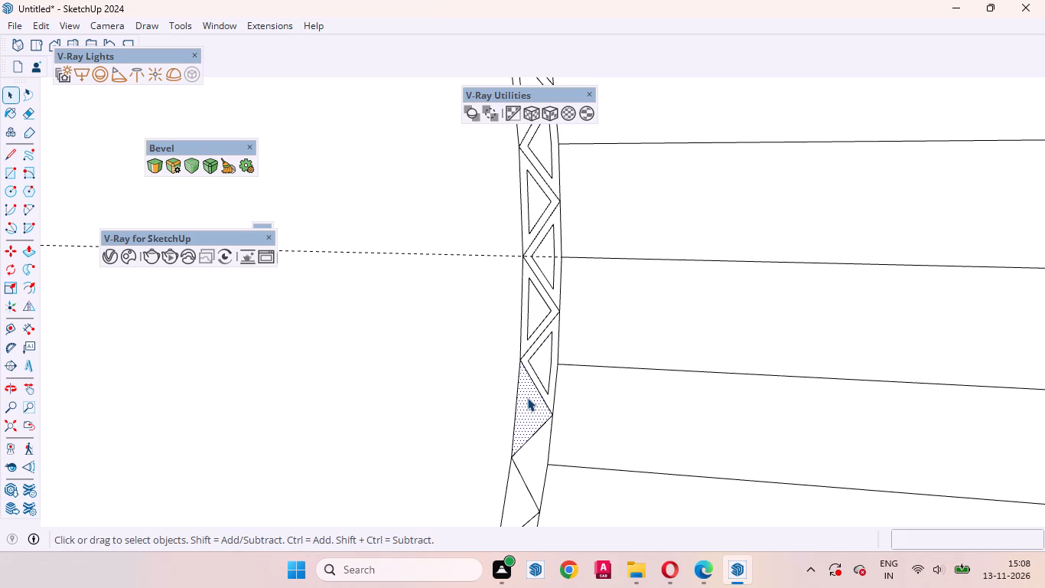
pyautogui.press('f')
pyautogui.doubleClick(518, 399)
pyautogui.press('space')
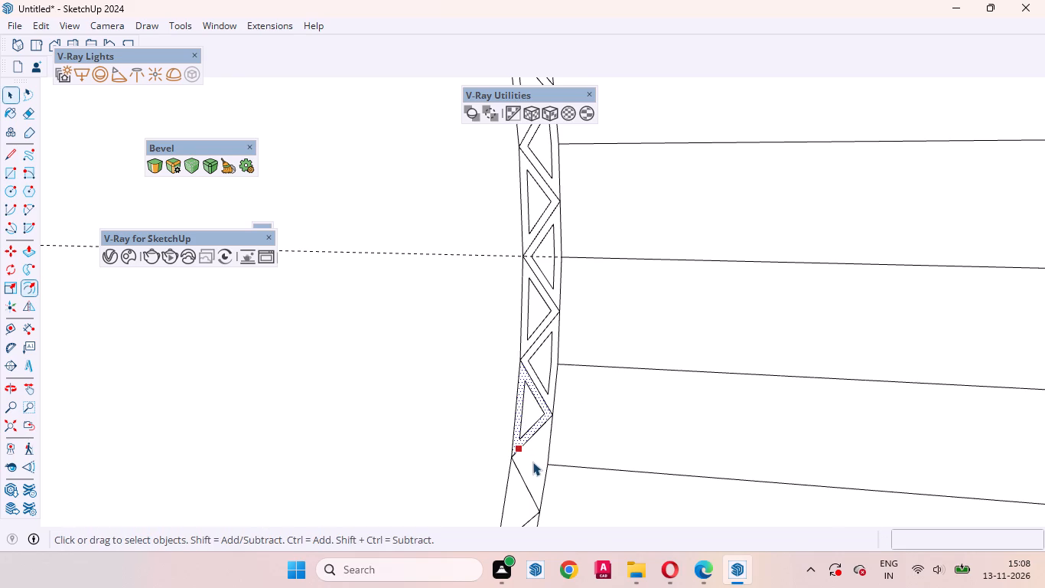
# Offset the following outer-side triangle and the inner-side triangle below it inward by 1/8" each.
pyautogui.click(534, 462)
pyautogui.press('f')
pyautogui.doubleClick(534, 462)
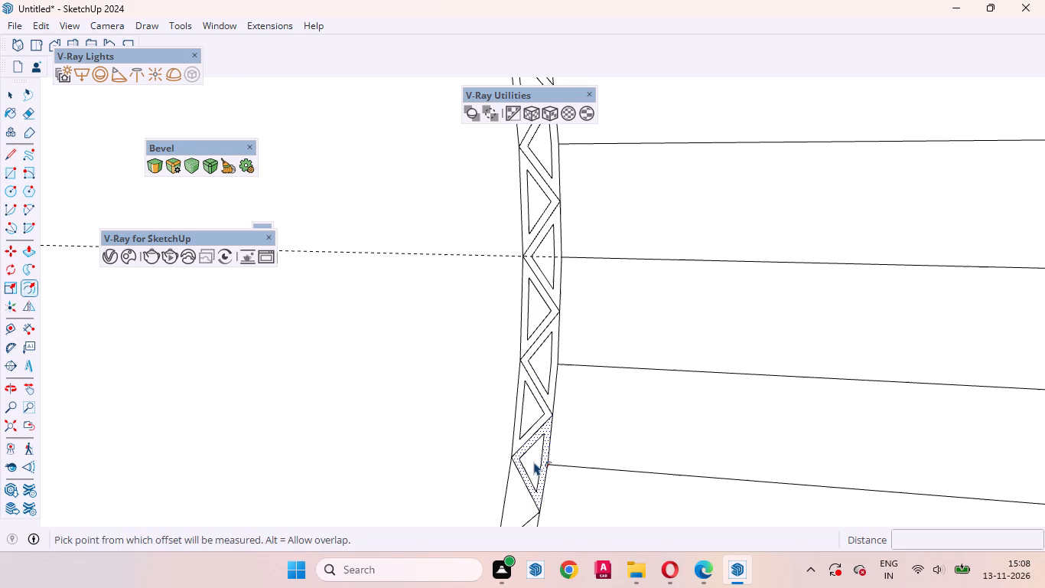
pyautogui.press('space')
pyautogui.scroll(-8, 545, 322)
pyautogui.scroll(8, 530, 413)
pyautogui.click(526, 386)
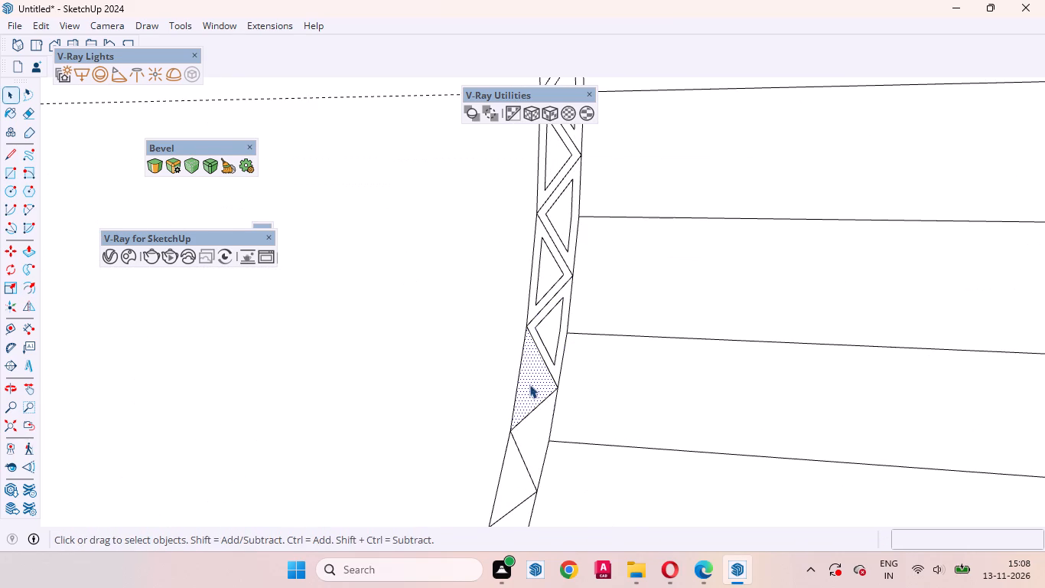
pyautogui.press('f')
pyautogui.doubleClick(530, 377)
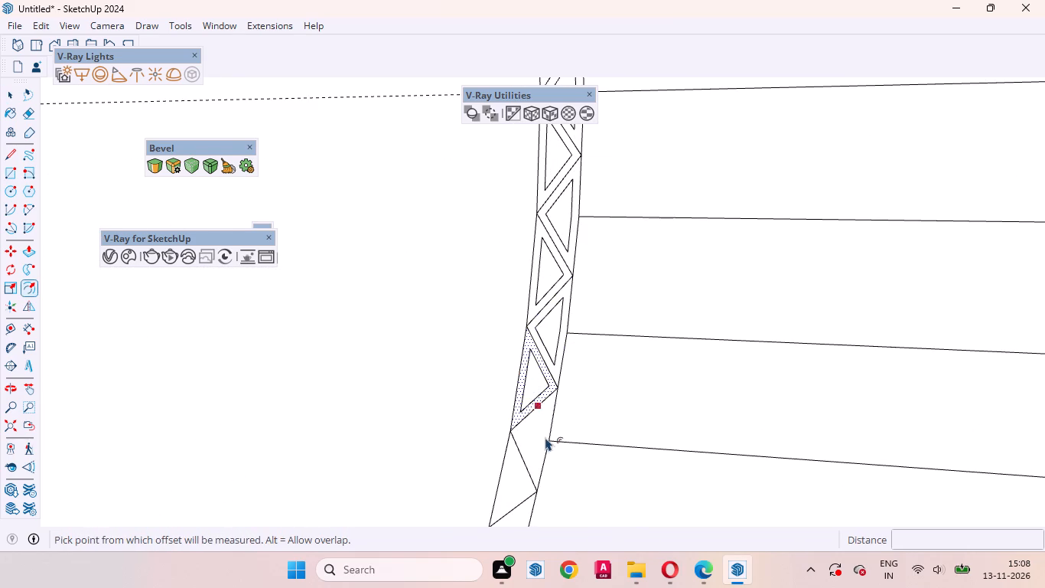
pyautogui.press('space')
# Continue down the truss band, offsetting the next outer-side and inner-side triangles inward by 1/8" each.
pyautogui.click(539, 433)
pyautogui.press('f')
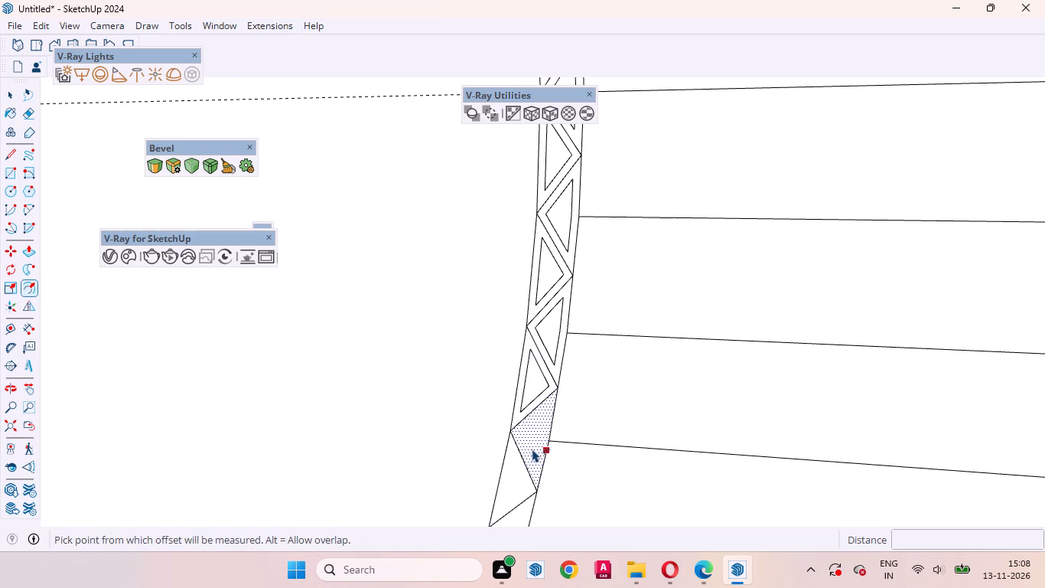
pyautogui.doubleClick(522, 449)
pyautogui.press('space')
pyautogui.click(513, 465)
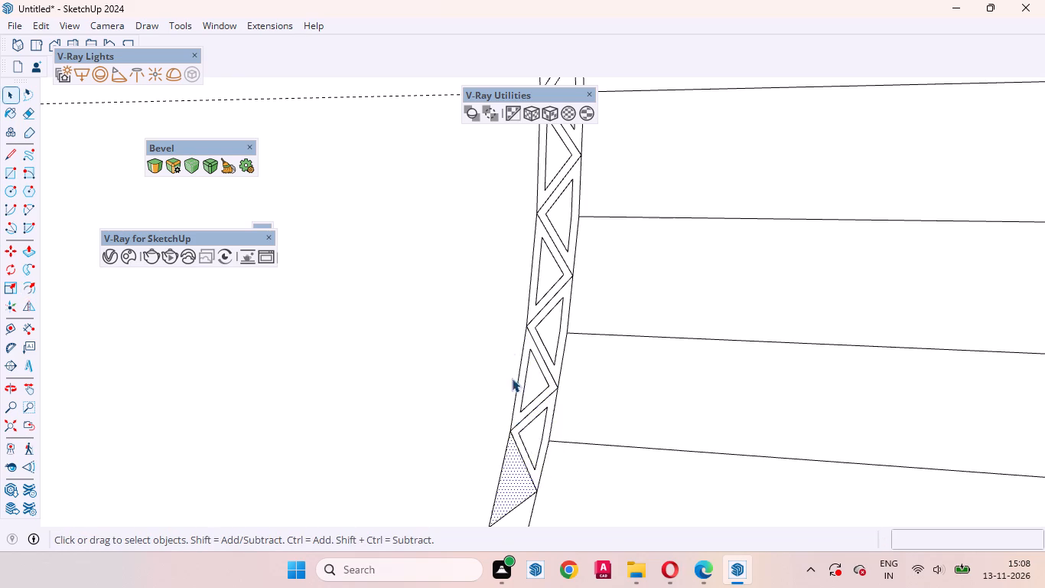
pyautogui.scroll(-2, 506, 329)
pyautogui.scroll(1, 506, 327)
pyautogui.scroll(-5, 506, 322)
pyautogui.scroll(7, 497, 407)
pyautogui.press('f')
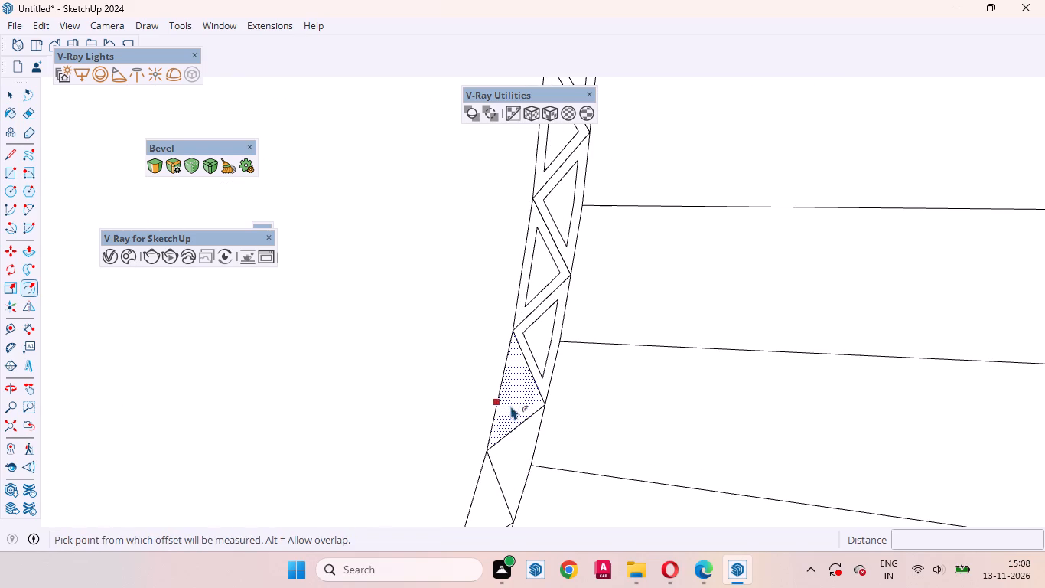
pyautogui.doubleClick(509, 400)
pyautogui.press('space')
# Frame the next unframed outer-side triangle and the inner-side triangle beneath it with 1/8" inward offsets.
pyautogui.click(517, 451)
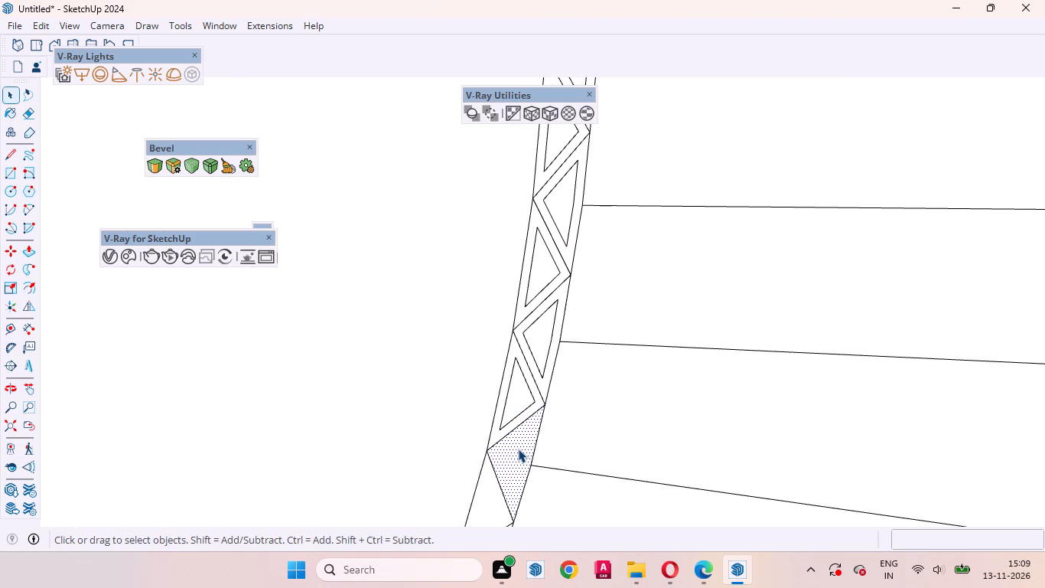
pyautogui.press('f')
pyautogui.doubleClick(508, 449)
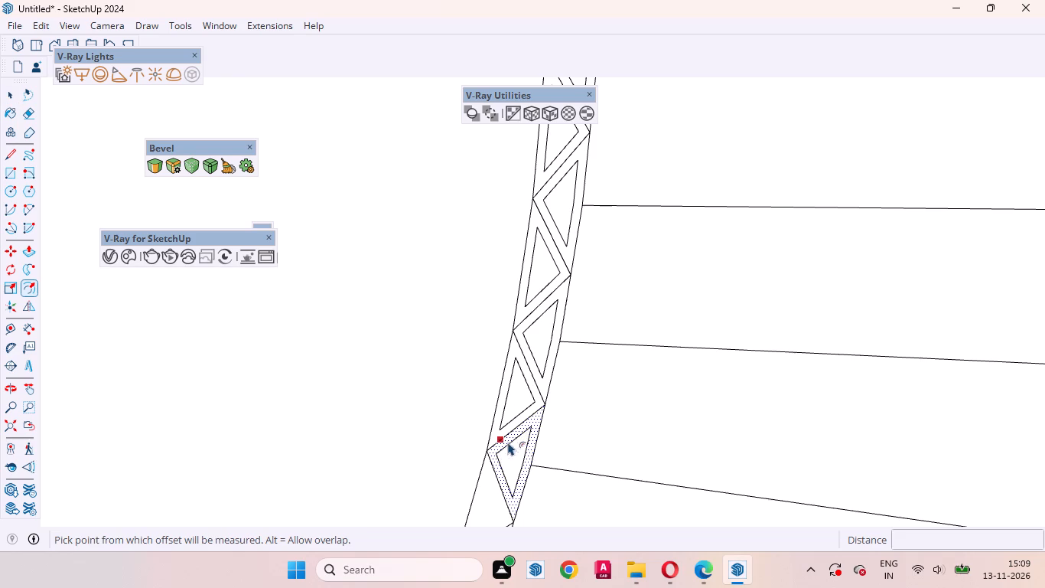
pyautogui.scroll(-1, 491, 318)
pyautogui.scroll(1, 491, 315)
pyautogui.scroll(-5, 490, 312)
pyautogui.scroll(4, 487, 433)
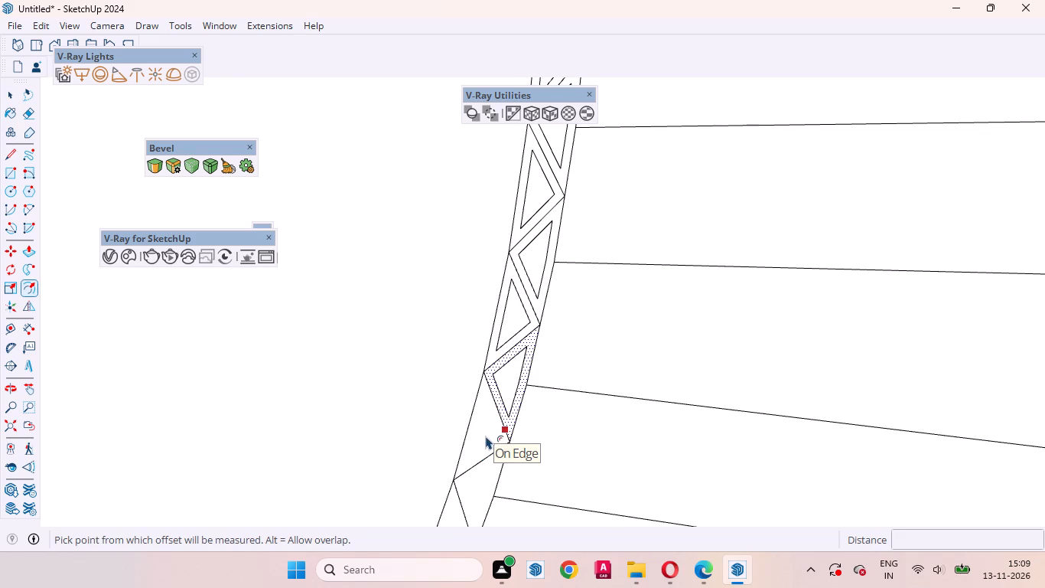
pyautogui.press('space')
pyautogui.click(489, 435)
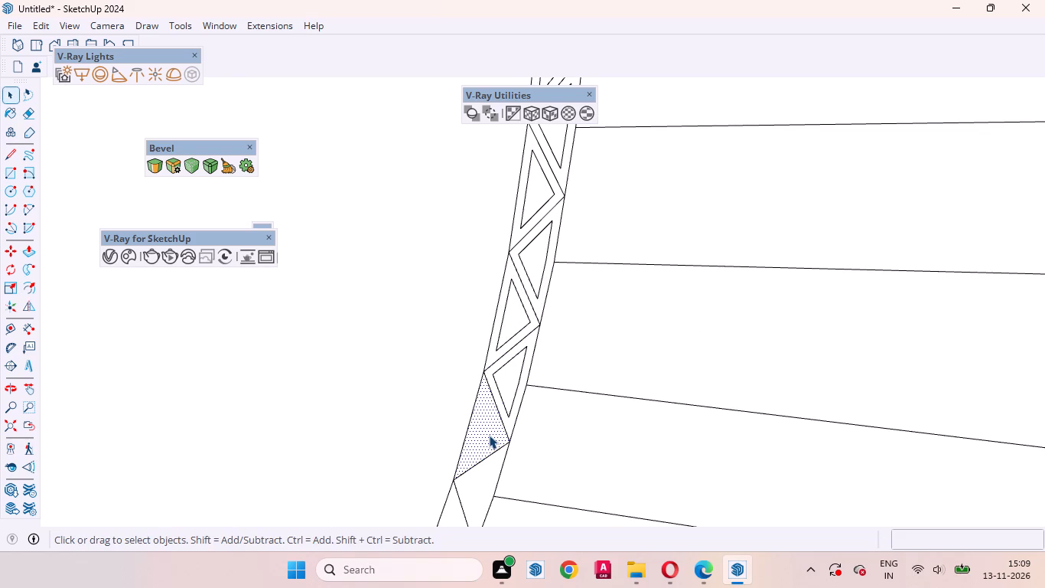
pyautogui.press('f')
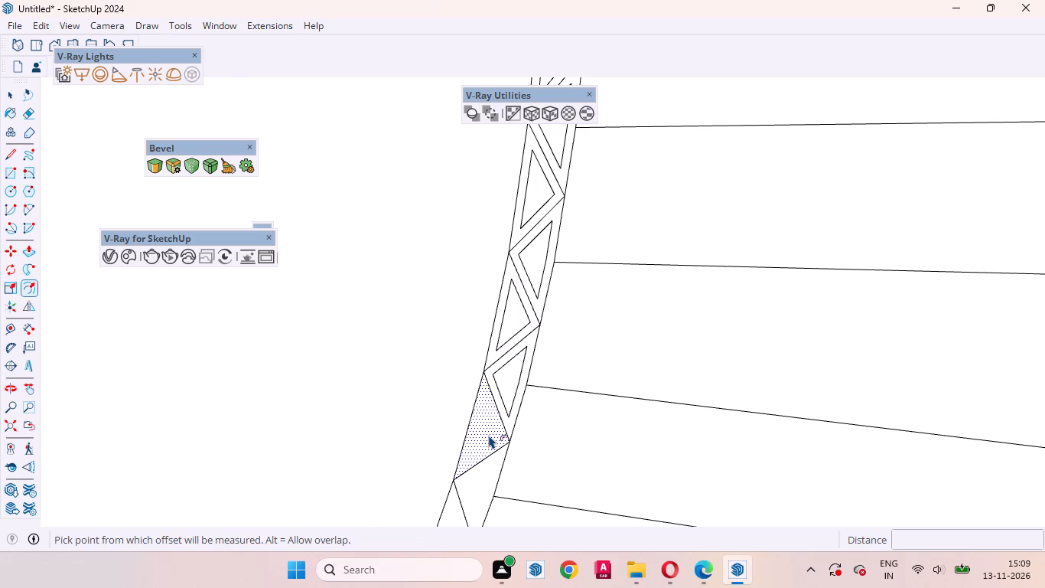
pyautogui.doubleClick(479, 425)
pyautogui.scroll(-6, 462, 316)
pyautogui.press('space')
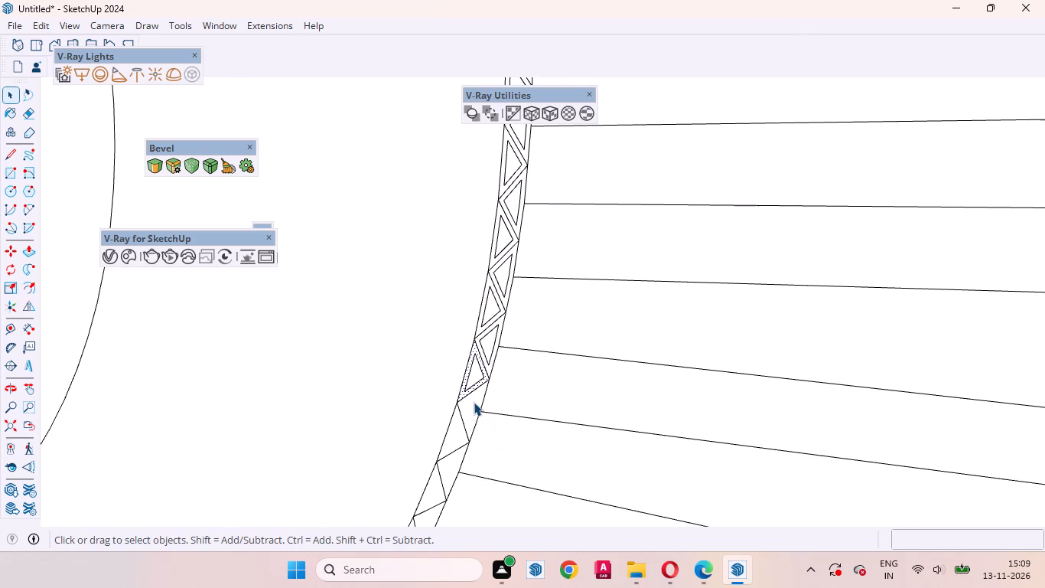
# Offset the next unframed outer-side triangle and the inner-side triangle below it inward by 1/8" each.
pyautogui.click(474, 402)
pyautogui.press('f')
pyautogui.doubleClick(464, 409)
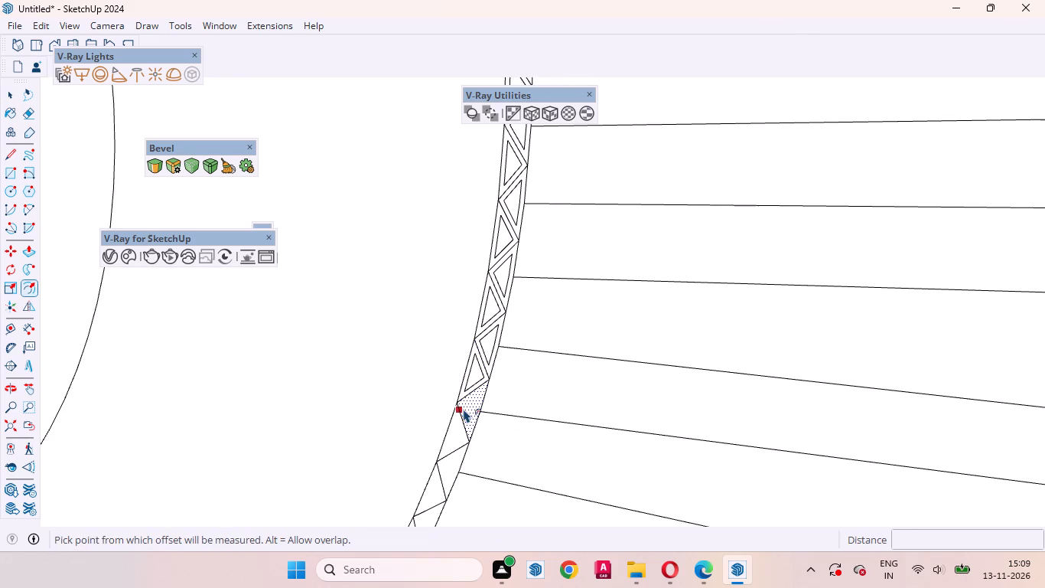
pyautogui.press('space')
pyautogui.click(457, 433)
pyautogui.press('f')
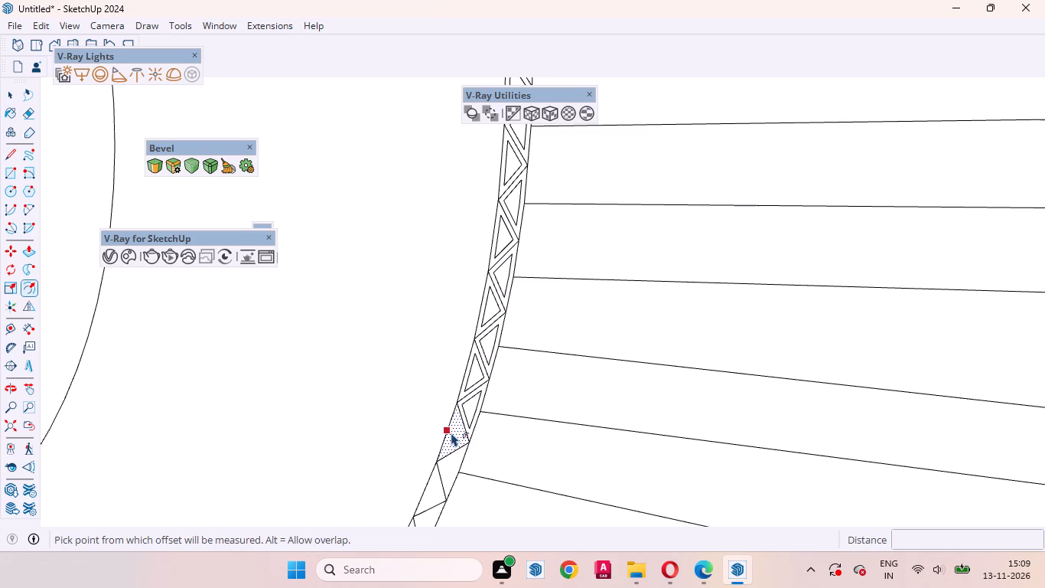
pyautogui.doubleClick(451, 433)
pyautogui.press('space')
# Continue down the truss band, adding 1/8" inward offsets to the next outer-side and inner-side triangles.
pyautogui.click(456, 465)
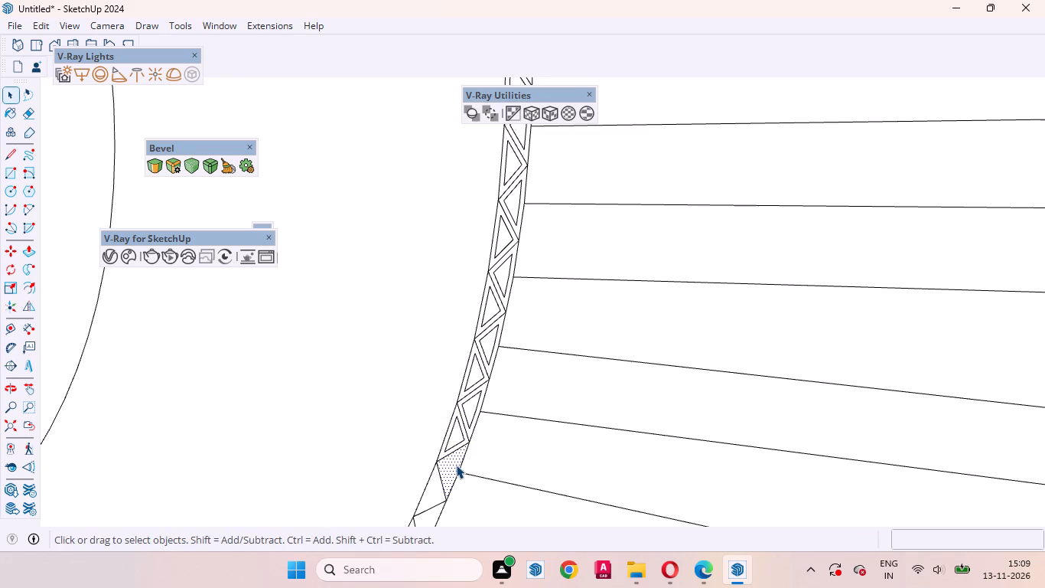
pyautogui.press('f')
pyautogui.doubleClick(441, 465)
pyautogui.scroll(-8, 487, 374)
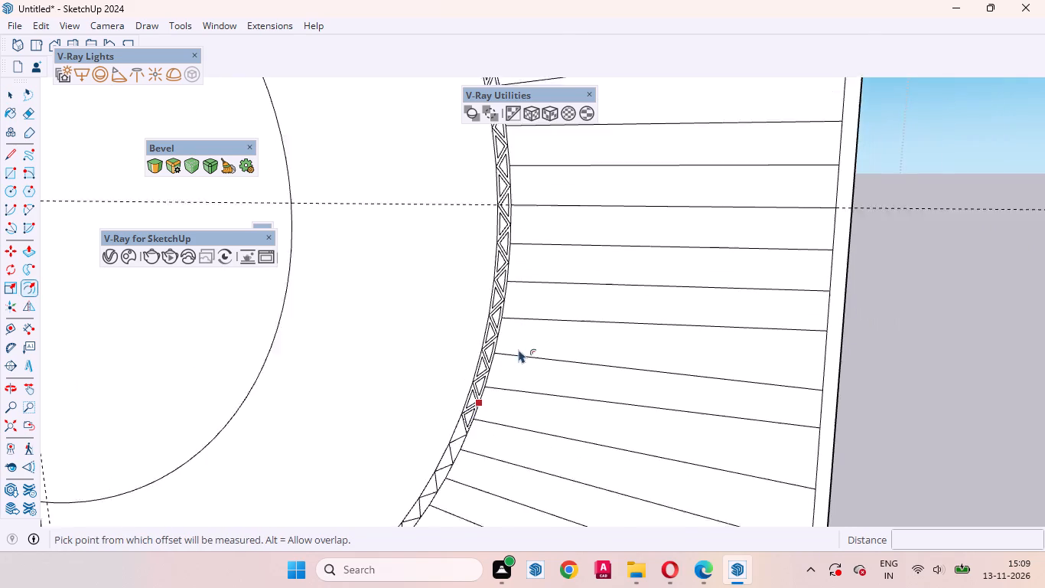
pyautogui.press('space')
pyautogui.scroll(12, 461, 431)
pyautogui.click(464, 418)
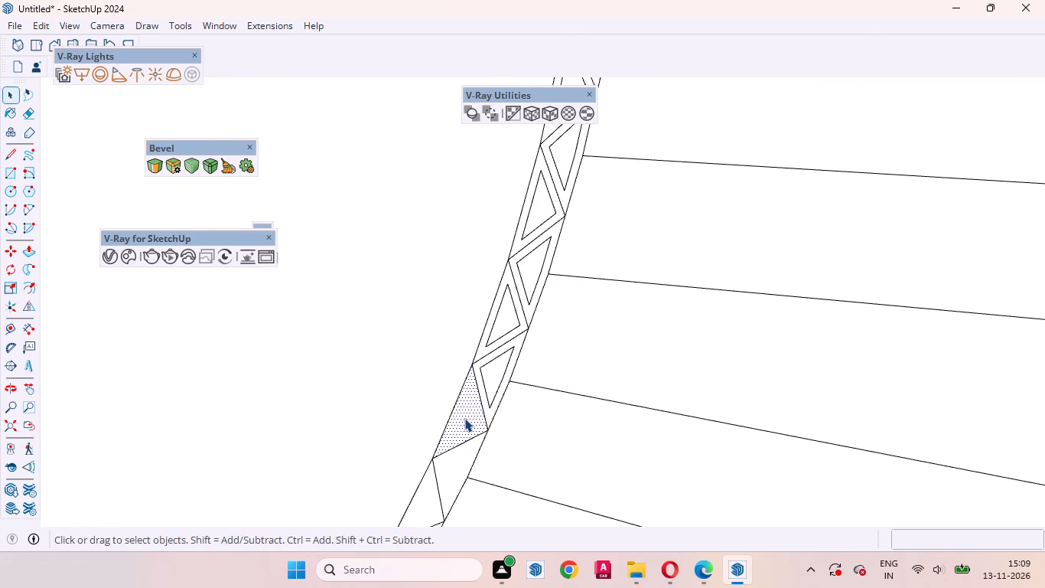
pyautogui.press('f')
pyautogui.doubleClick(461, 416)
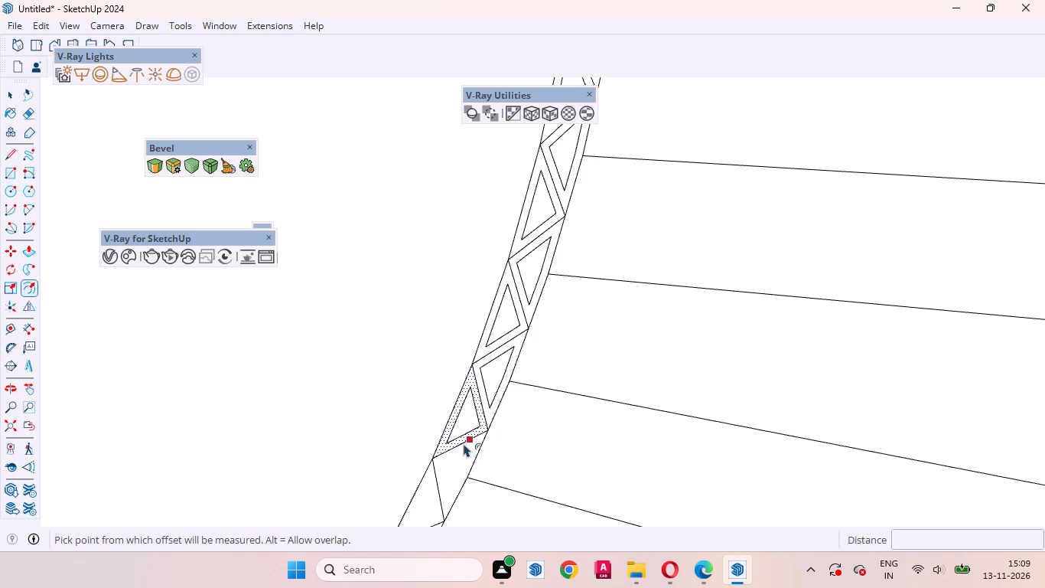
pyautogui.press('space')
# Frame the following outer-side triangle and the inner-side triangle beneath it with 1/8" inward offsets.
pyautogui.click(451, 465)
pyautogui.press('f')
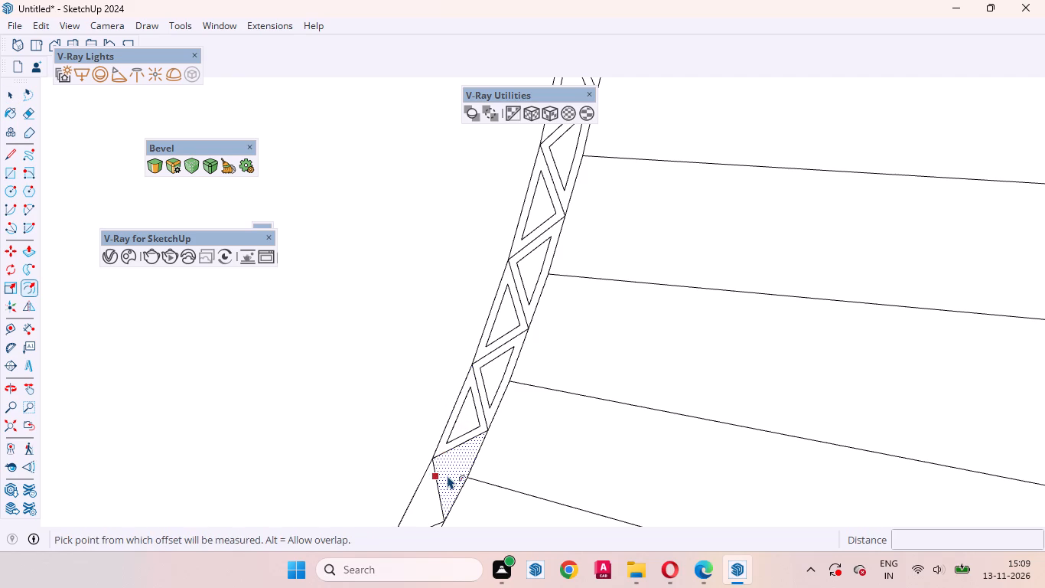
pyautogui.doubleClick(448, 475)
pyautogui.press('space')
pyautogui.click(430, 496)
pyautogui.scroll(-4, 549, 143)
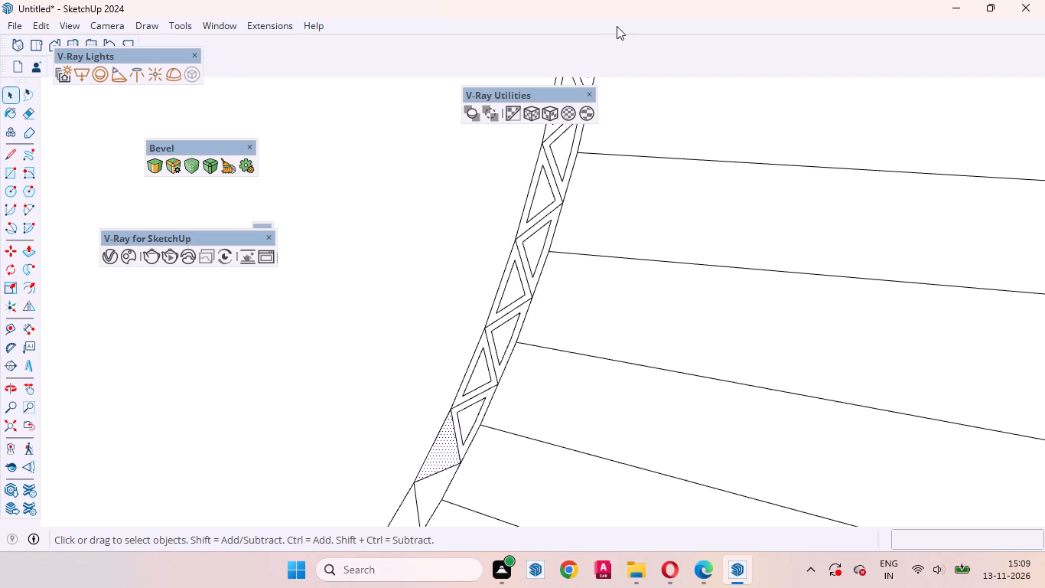
pyautogui.scroll(-17, 617, 26)
pyautogui.scroll(10, 487, 314)
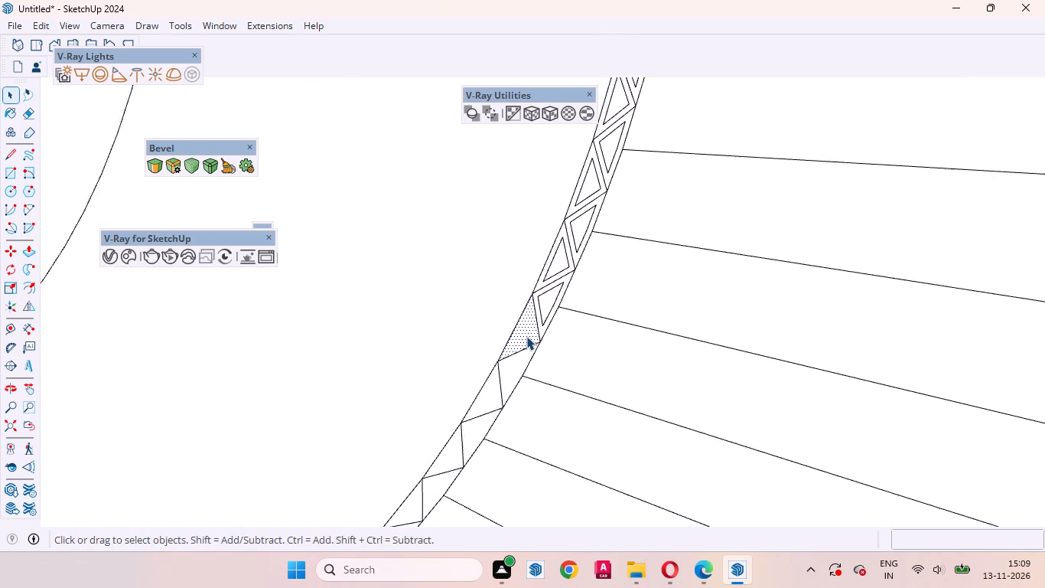
pyautogui.scroll(1, 526, 336)
pyautogui.press('f')
pyautogui.click(515, 333)
pyautogui.click(515, 333)
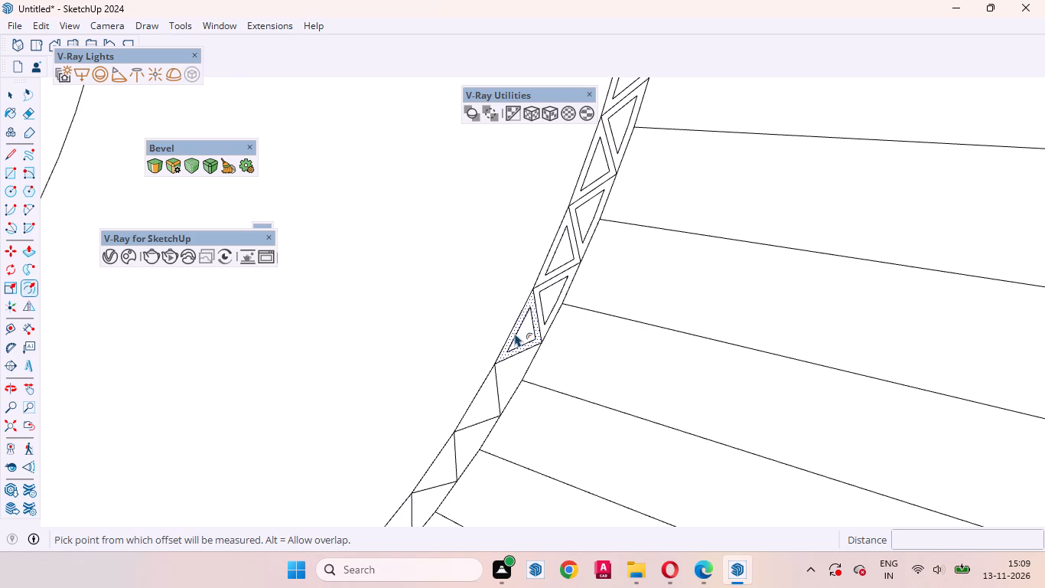
pyautogui.press('space')
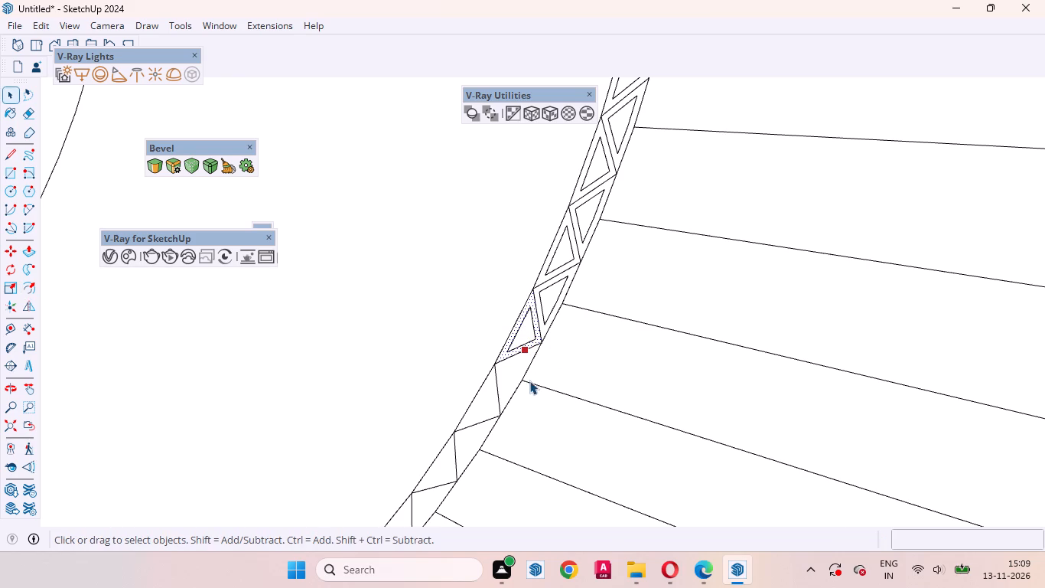
# Offset the next outer-side triangle and its neighbouring inner-side triangle inward by 1/8" each.
pyautogui.click(509, 370)
pyautogui.press('f')
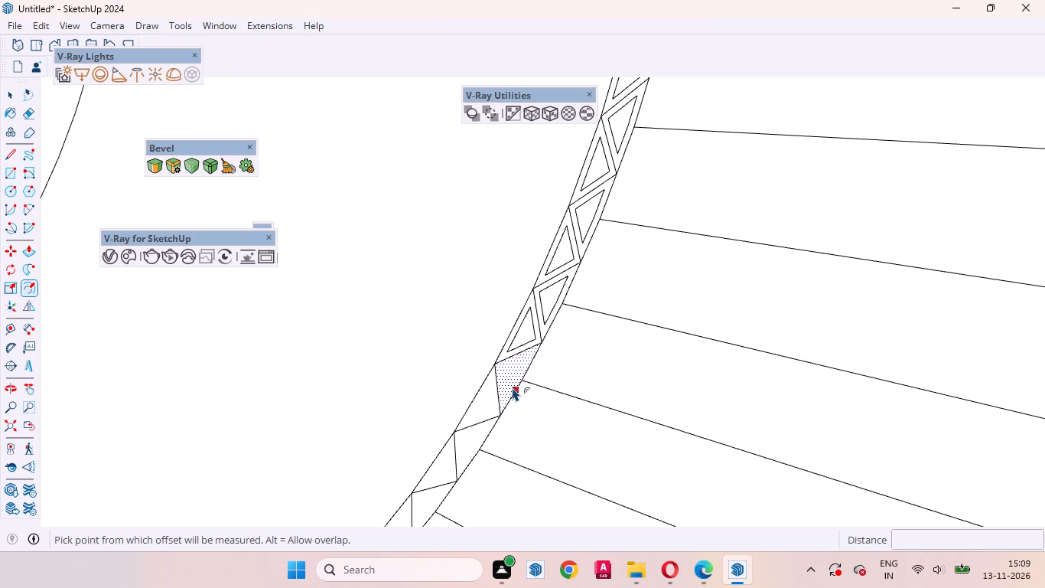
pyautogui.doubleClick(500, 384)
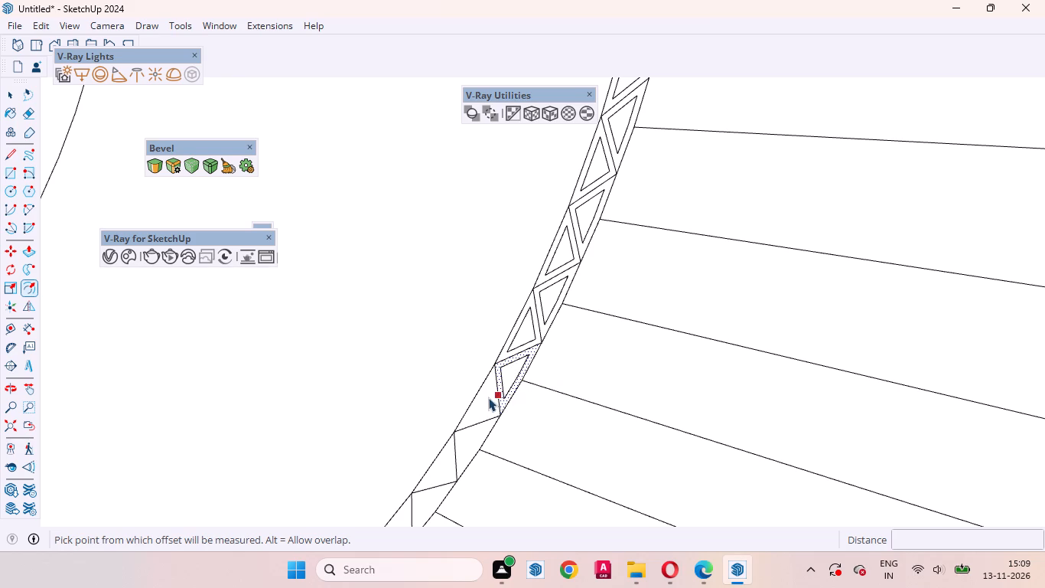
pyautogui.press('space')
pyautogui.click(479, 398)
pyautogui.press('f')
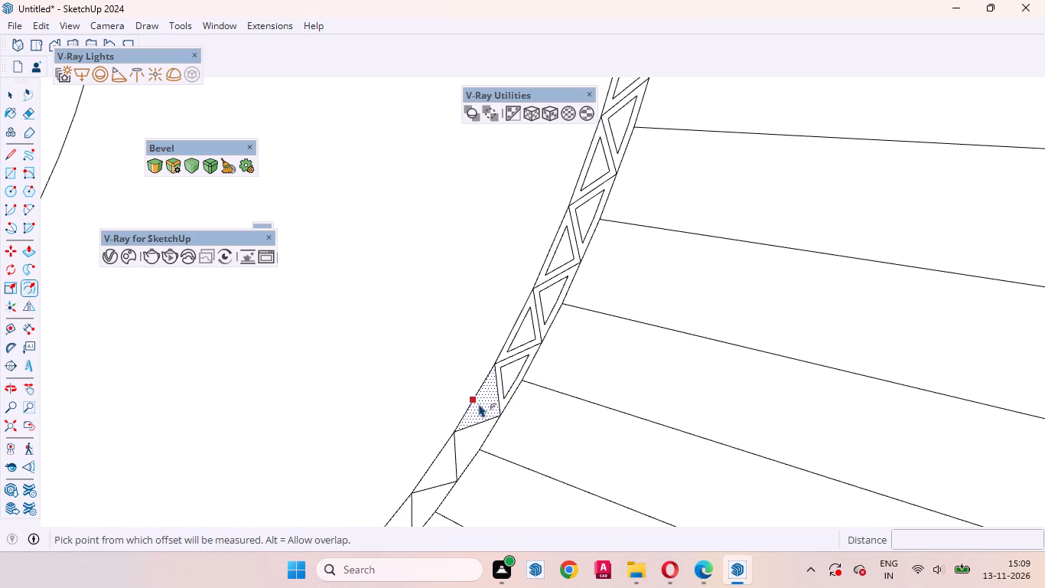
pyautogui.doubleClick(479, 403)
pyautogui.press('space')
# Add 1/8" inward offsets to the next unframed outer-side and inner-side triangles down the curved band.
pyautogui.click(470, 432)
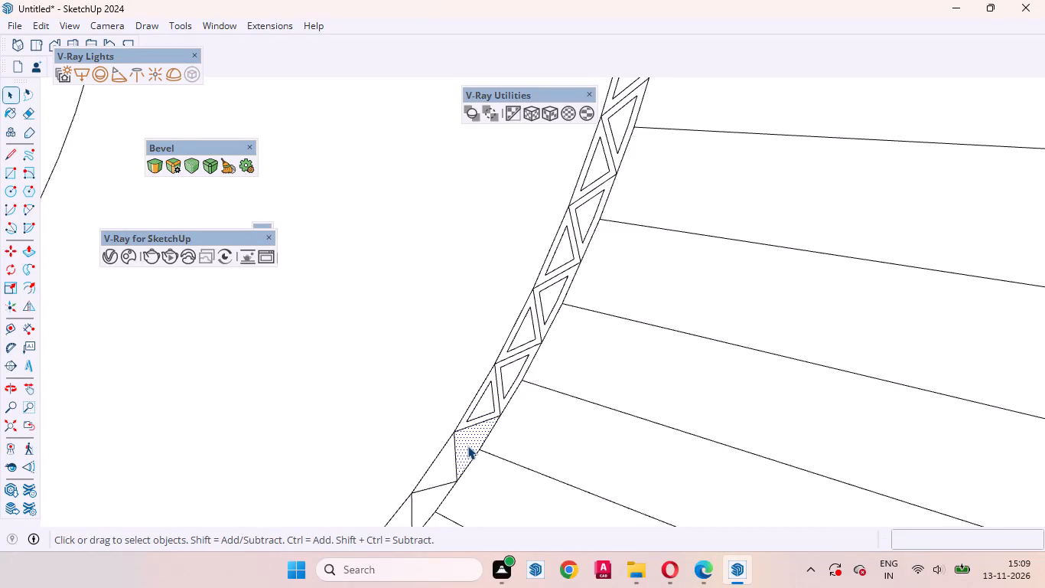
pyautogui.press('f')
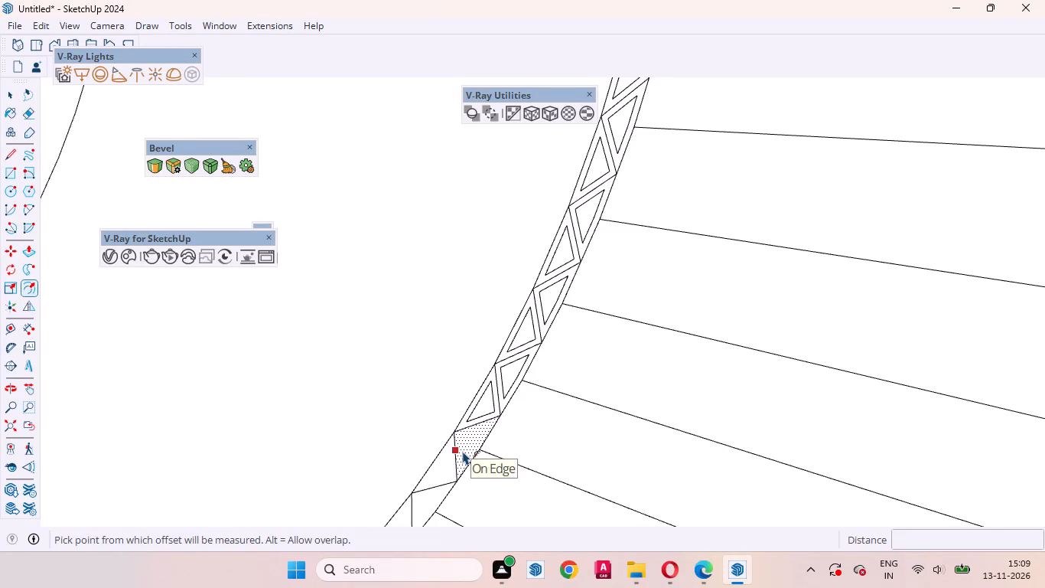
pyautogui.doubleClick(463, 451)
pyautogui.press('space')
pyautogui.click(444, 465)
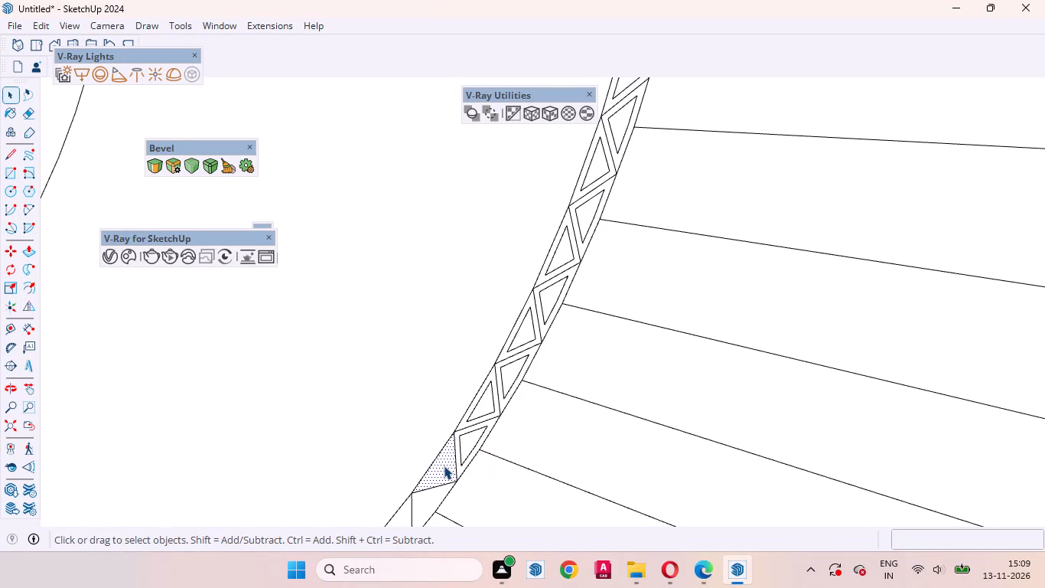
pyautogui.press('f')
pyautogui.doubleClick(441, 464)
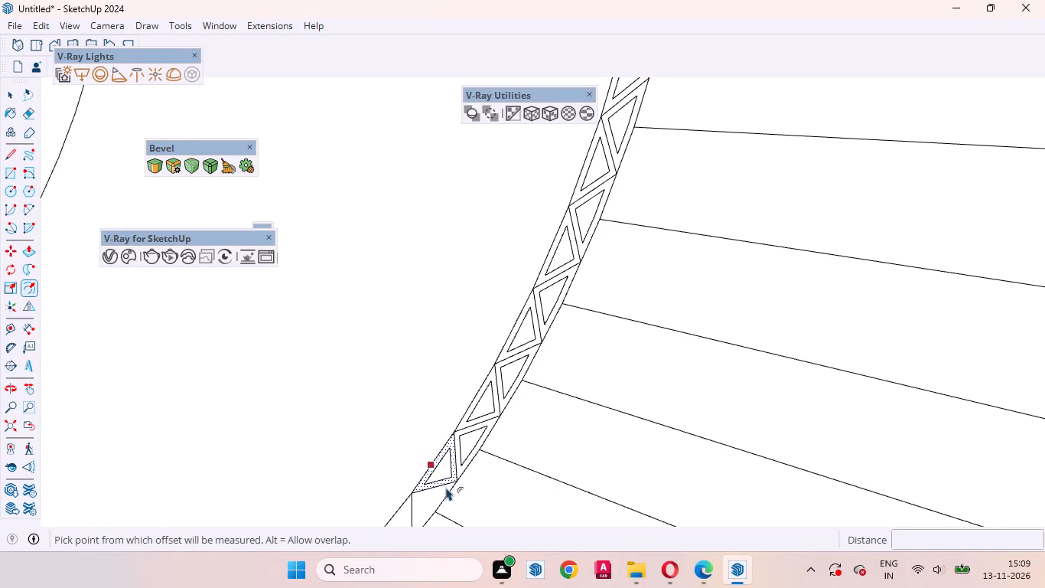
pyautogui.press('space')
# On the lower curve of the band, offset the first unframed outer-side and inner-side triangles inward by 1/8".
pyautogui.scroll(-17, 459, 343)
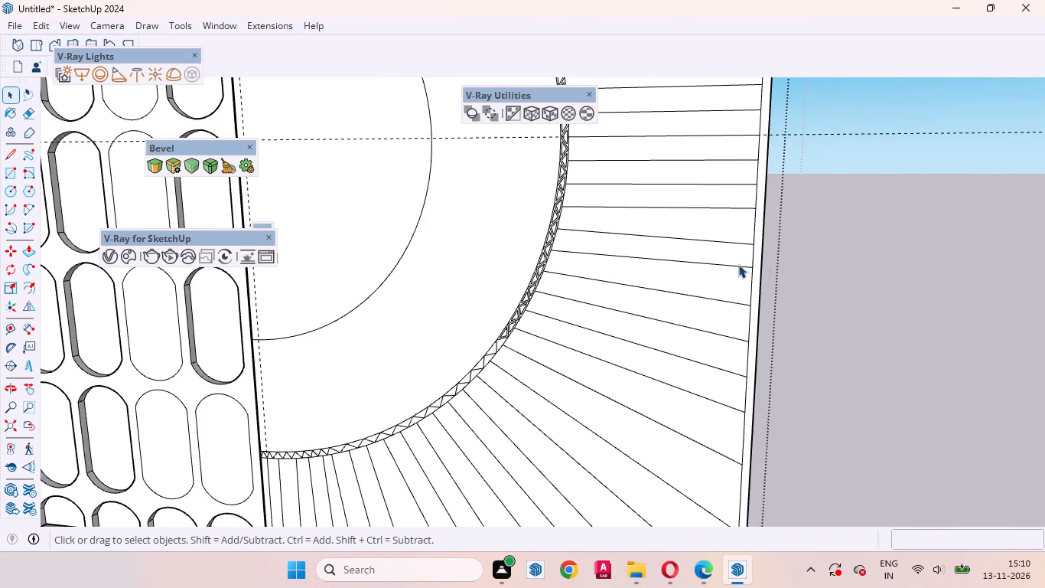
pyautogui.scroll(-2, 738, 264)
pyautogui.scroll(10, 550, 402)
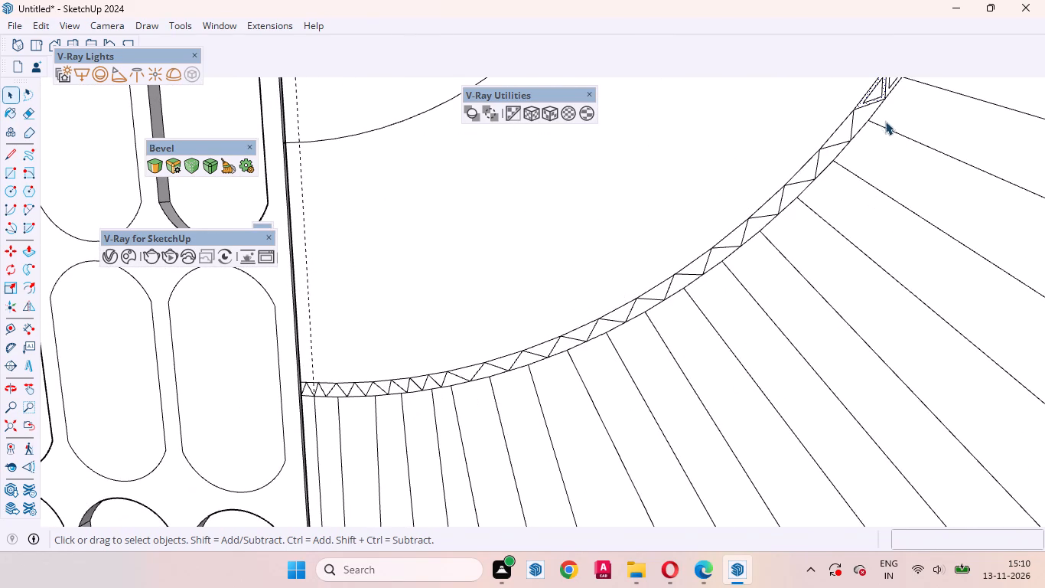
pyautogui.scroll(6, 883, 110)
pyautogui.click(859, 132)
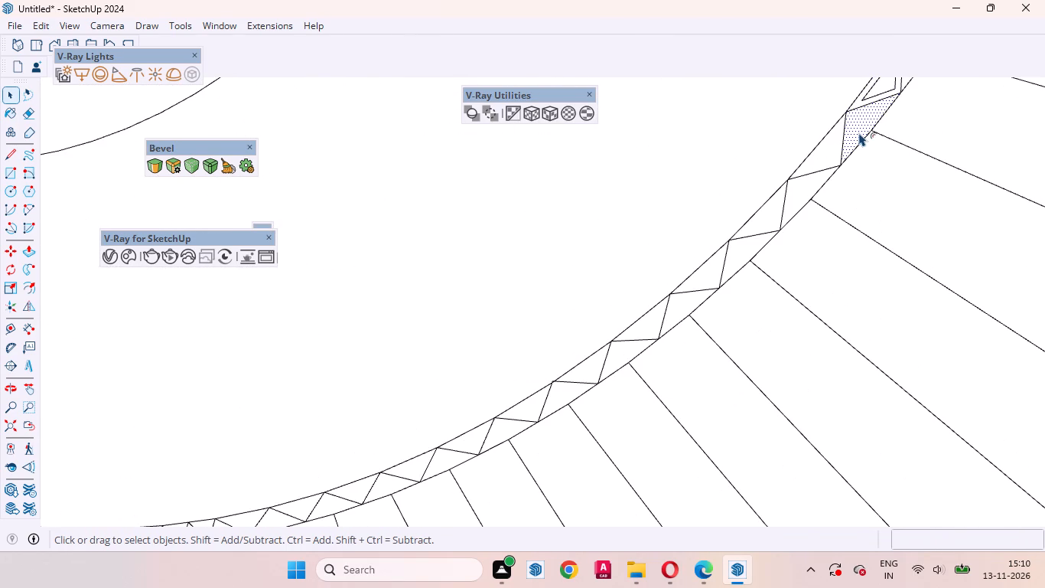
pyautogui.press('f')
pyautogui.doubleClick(842, 139)
pyautogui.press('space')
pyautogui.click(832, 148)
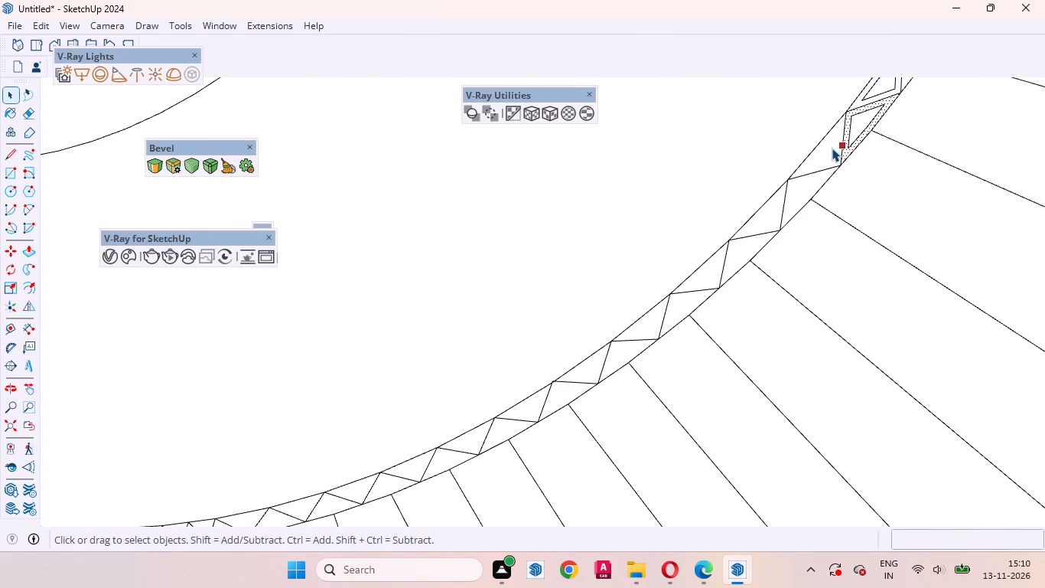
pyautogui.press('f')
pyautogui.doubleClick(826, 145)
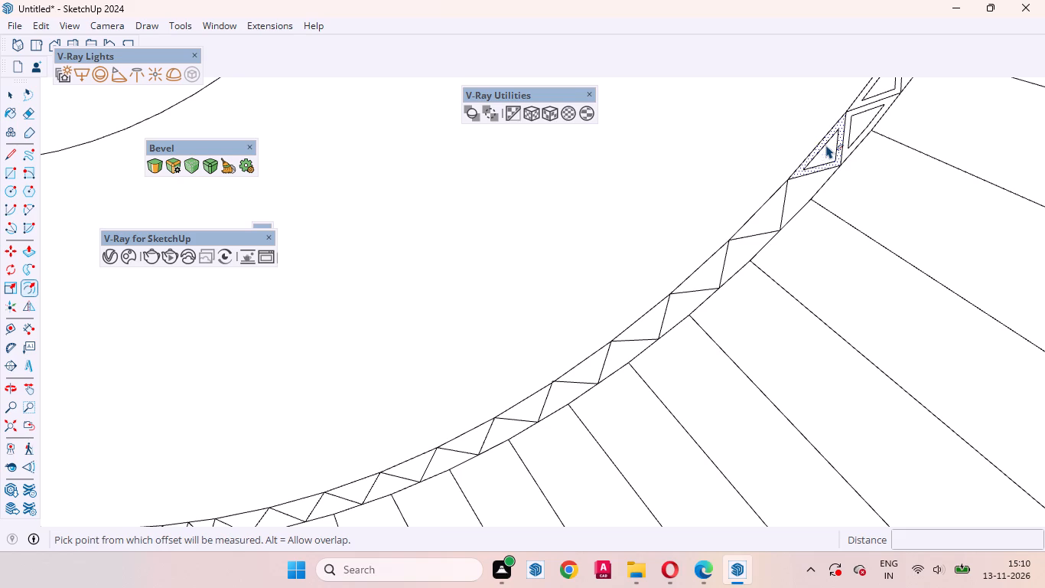
pyautogui.press('space')
# Frame the next outer-side triangle and the adjoining inner-side triangle with 1/8" inward offsets.
pyautogui.click(807, 185)
pyautogui.press('f')
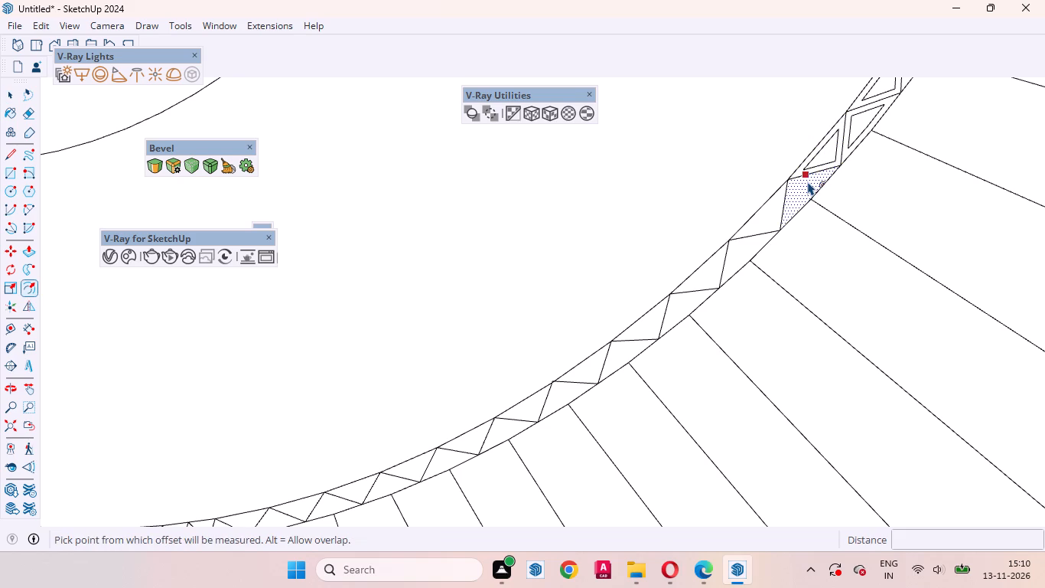
pyautogui.doubleClick(807, 181)
pyautogui.press('space')
pyautogui.click(772, 210)
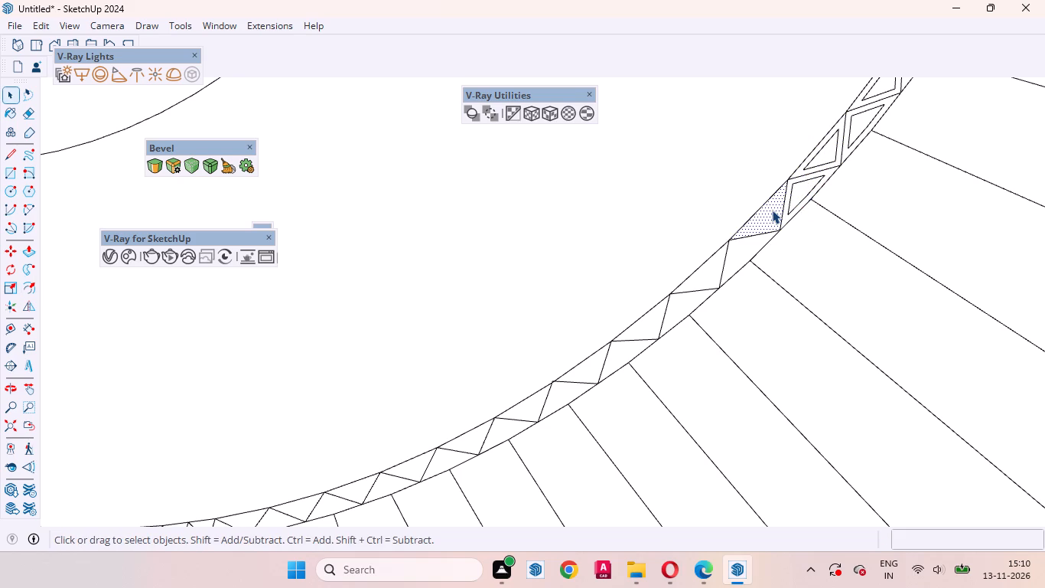
pyautogui.press('f')
pyautogui.doubleClick(764, 209)
pyautogui.press('space')
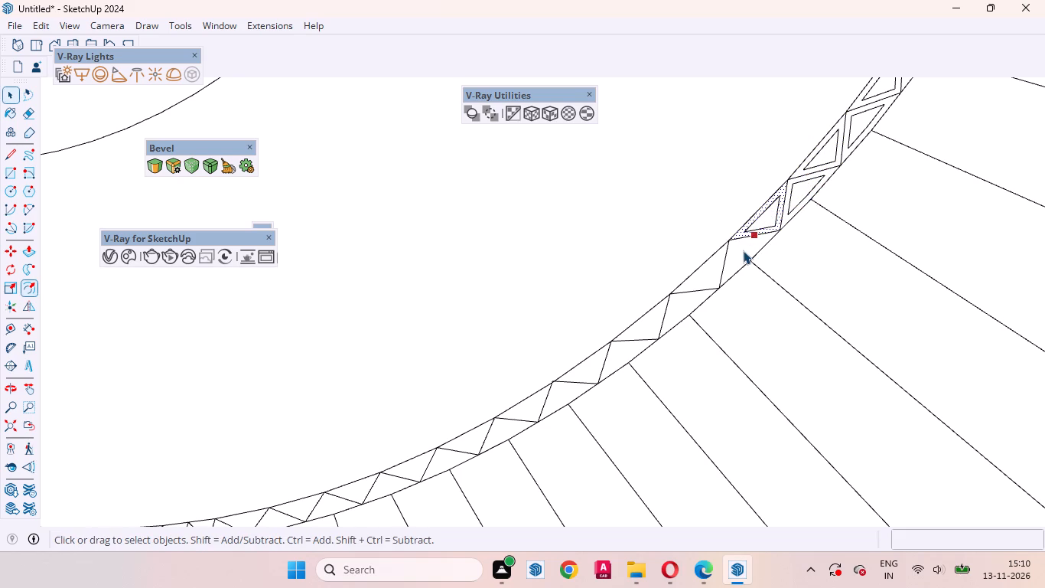
# Continue along the lower curve, offsetting the next outer-side and inner-side triangles inward by 1/8" each.
pyautogui.click(743, 250)
pyautogui.press('f')
pyautogui.doubleClick(743, 250)
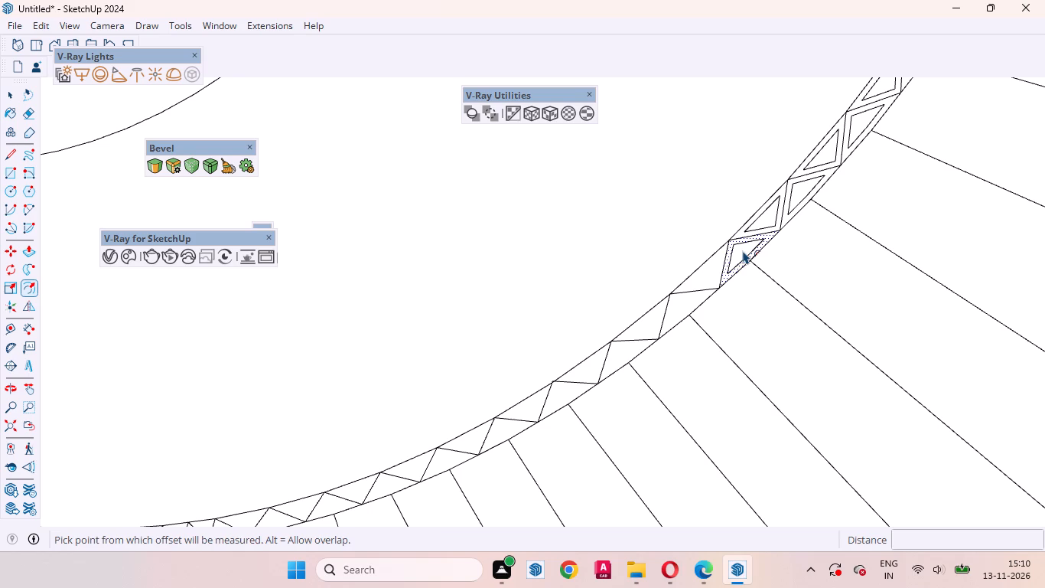
pyautogui.press('space')
pyautogui.click(708, 270)
pyautogui.press('f')
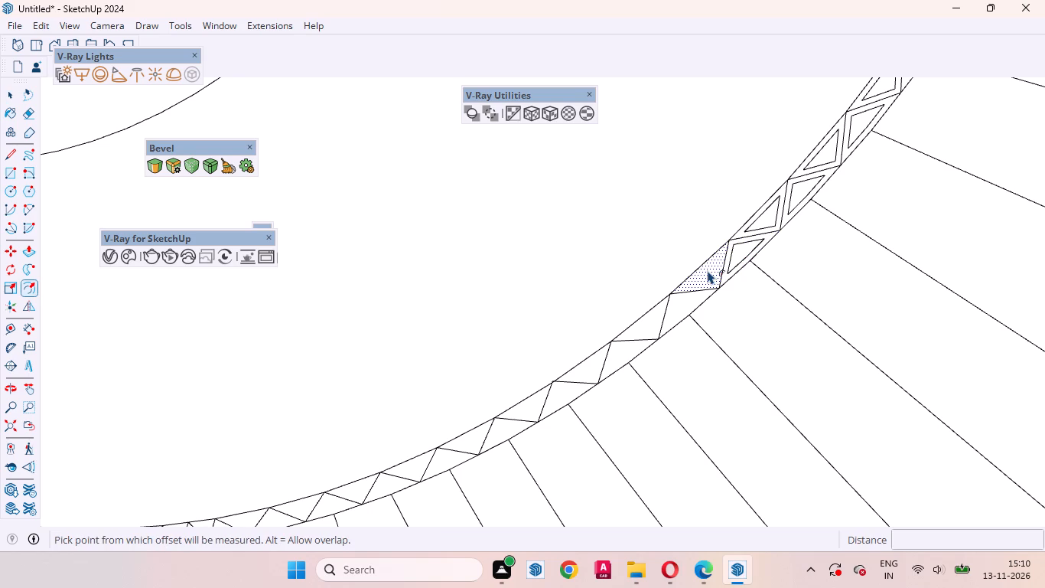
pyautogui.doubleClick(708, 270)
pyautogui.press('space')
# Add 1/8" inward offsets to the following outer-side triangle and the inner-side triangle next to it.
pyautogui.click(687, 305)
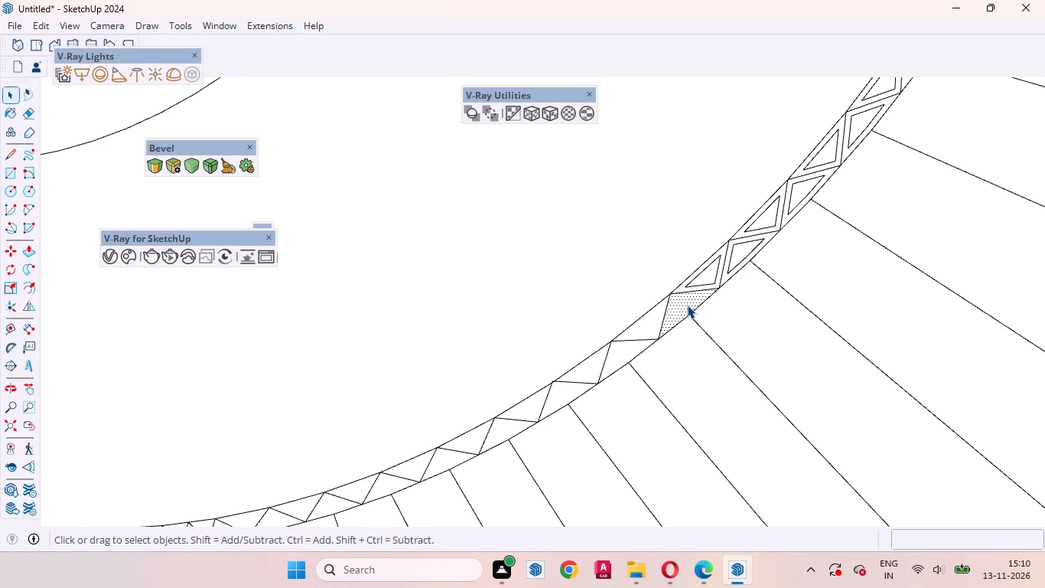
pyautogui.press('f')
pyautogui.doubleClick(687, 305)
pyautogui.press('space')
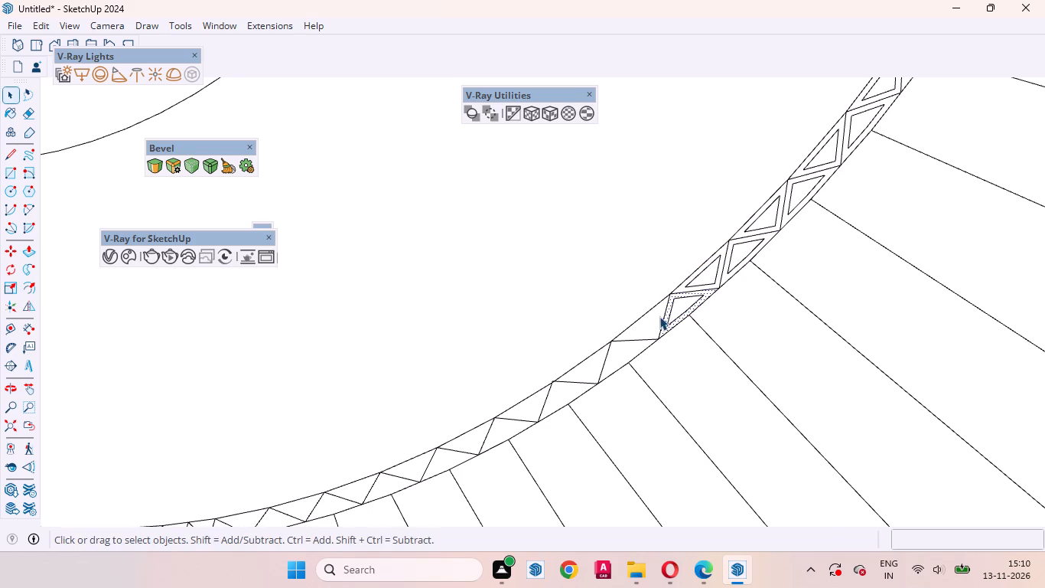
pyautogui.click(654, 321)
pyautogui.scroll(-3, 620, 208)
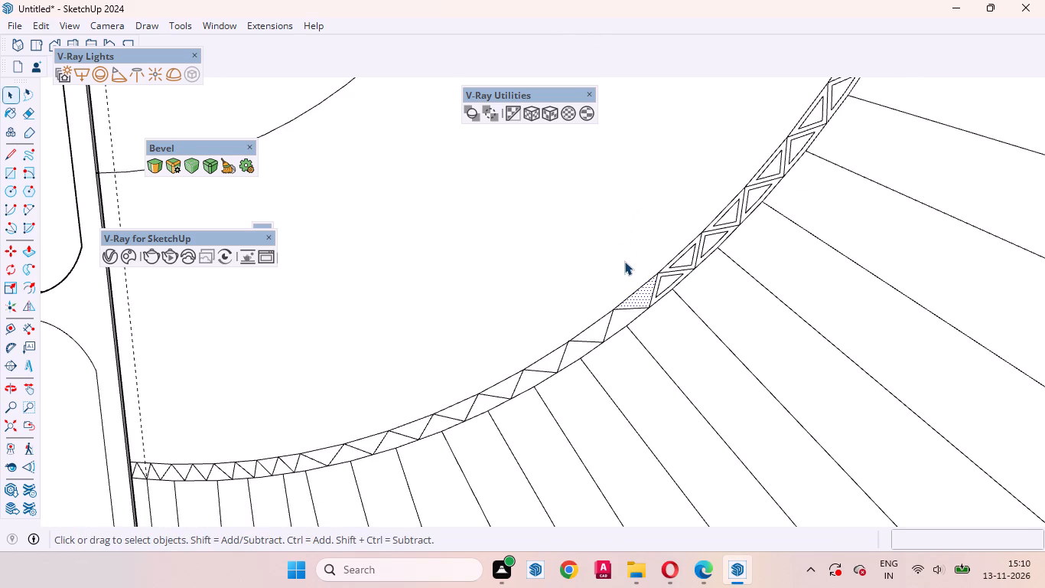
pyautogui.press('f')
pyautogui.doubleClick(634, 283)
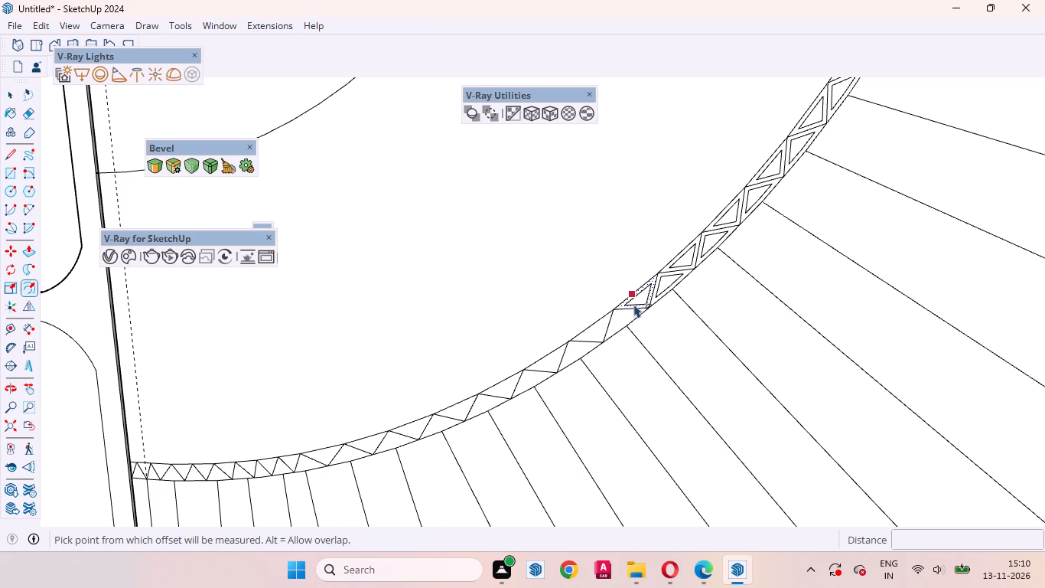
pyautogui.press('space')
# Offset the next unframed outer-side triangle on the lower curve inward by 1/8".
pyautogui.click(625, 316)
pyautogui.scroll(7, 599, 318)
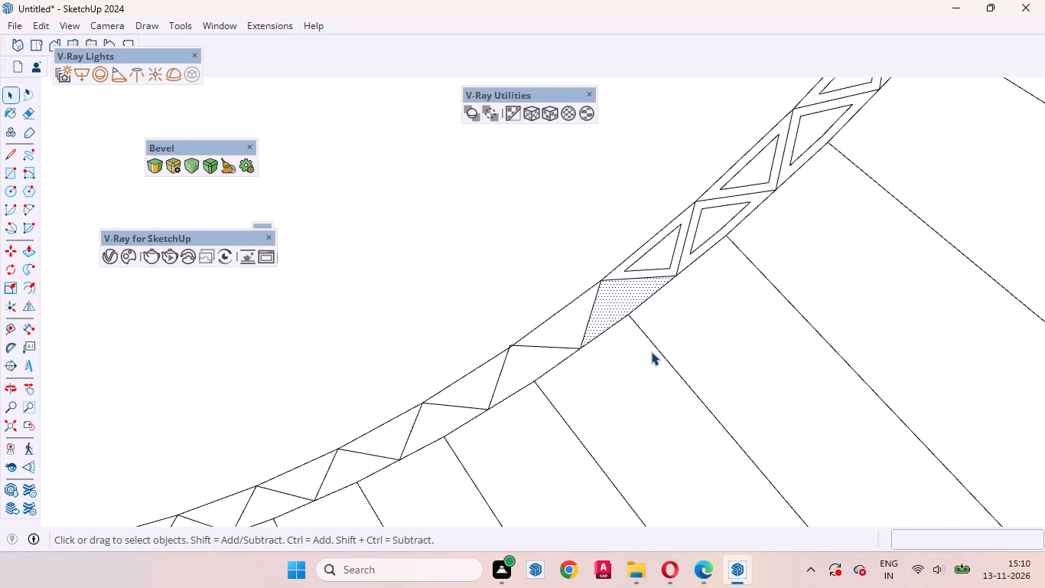
pyautogui.press('f')
pyautogui.scroll(4, 605, 312)
pyautogui.doubleClick(604, 311)
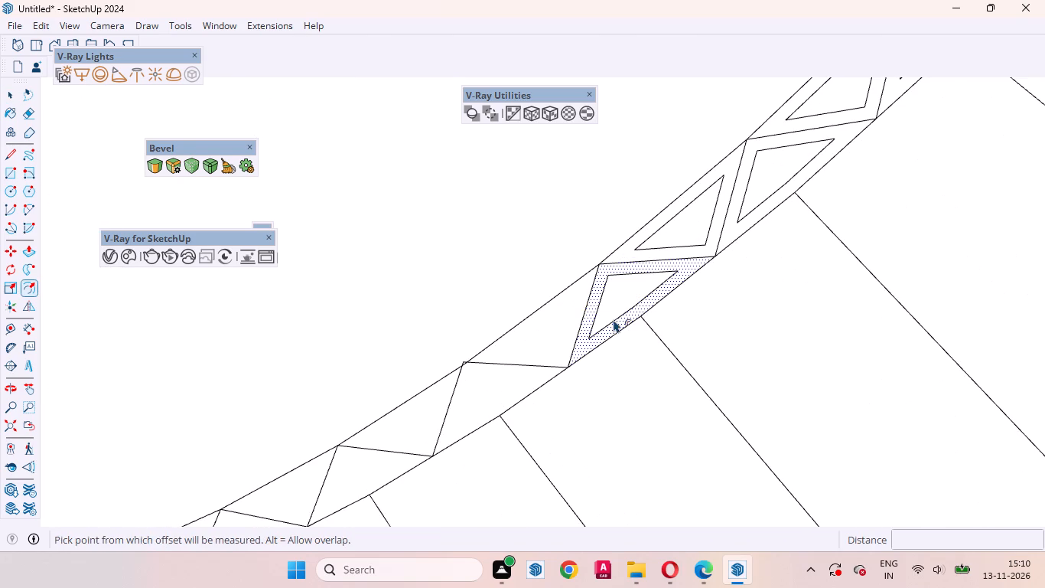
pyautogui.press('space')
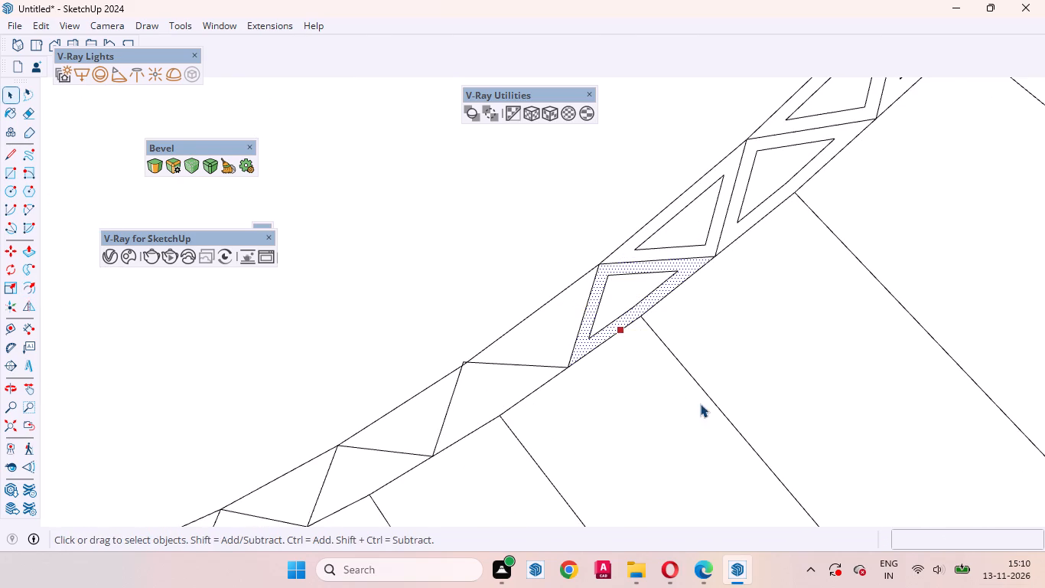
# Offset the next unframed inner-side triangle and the adjoining outer-side triangle on the lower curve inward by 1/8" each.
pyautogui.click(558, 325)
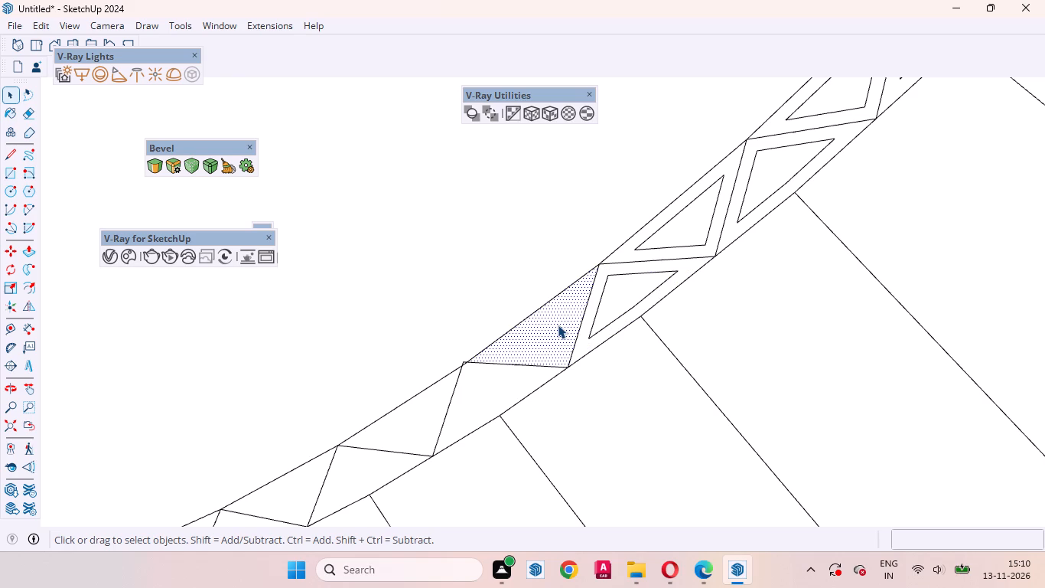
pyautogui.press('f')
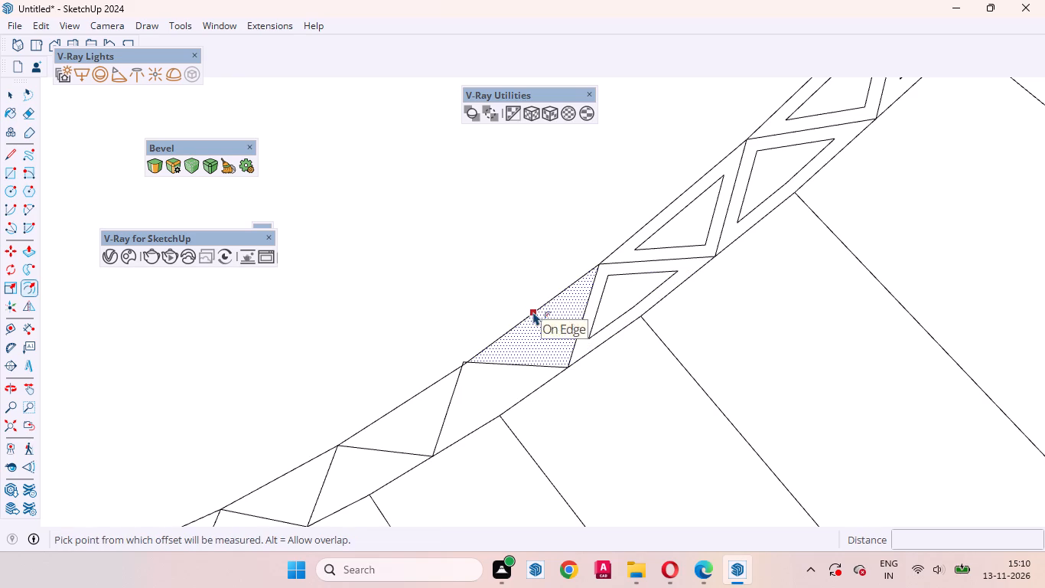
pyautogui.doubleClick(533, 312)
pyautogui.press('space')
pyautogui.click(490, 385)
pyautogui.scroll(-6, 740, 314)
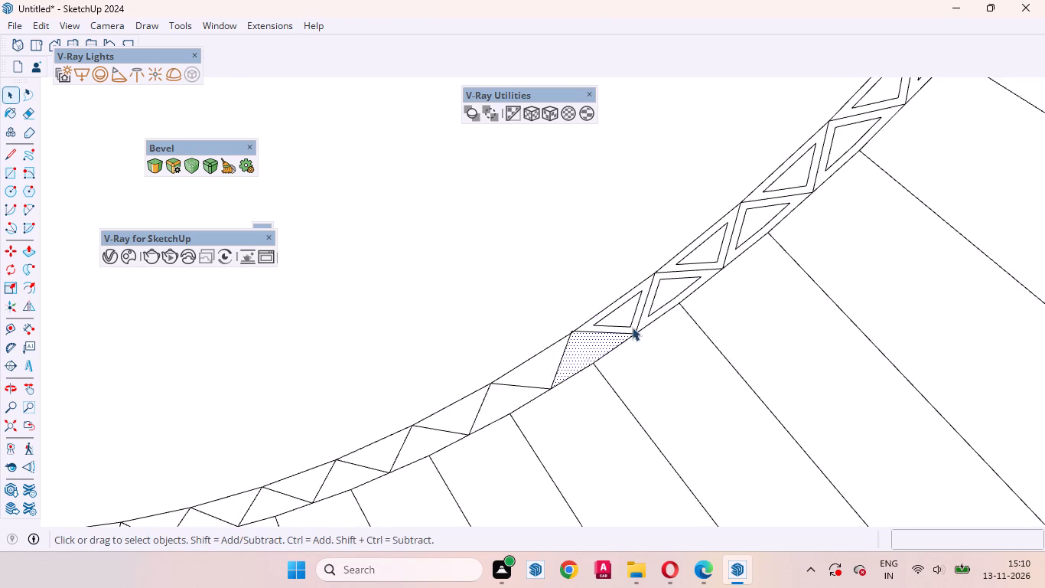
pyautogui.scroll(7, 546, 363)
pyautogui.press('f')
pyautogui.doubleClick(570, 352)
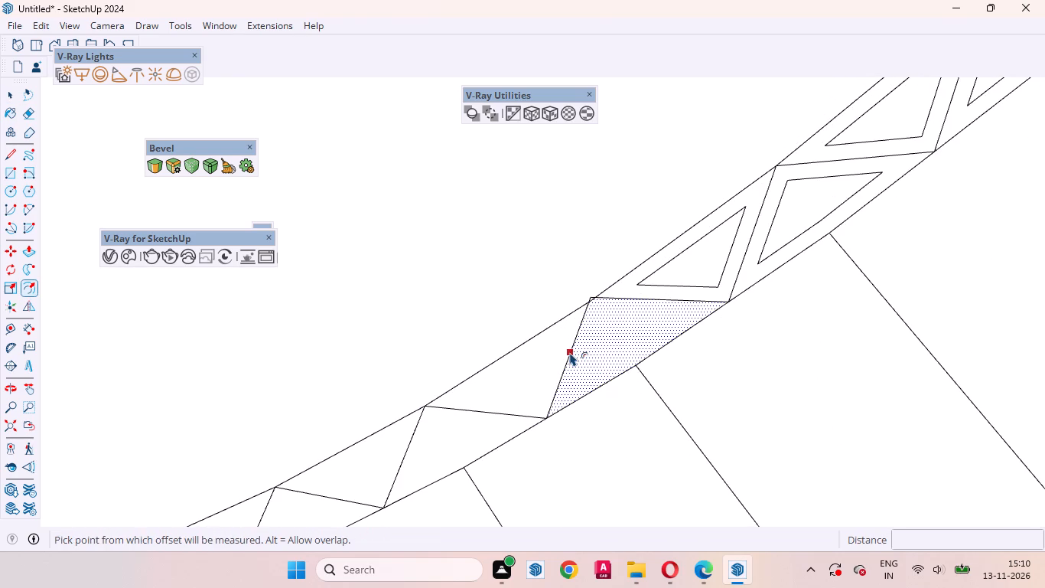
# Add 1/8" inward offsets to the following inner-side triangle and the outer-side triangle beside it.
pyautogui.press('space')
pyautogui.click(535, 358)
pyautogui.press('f')
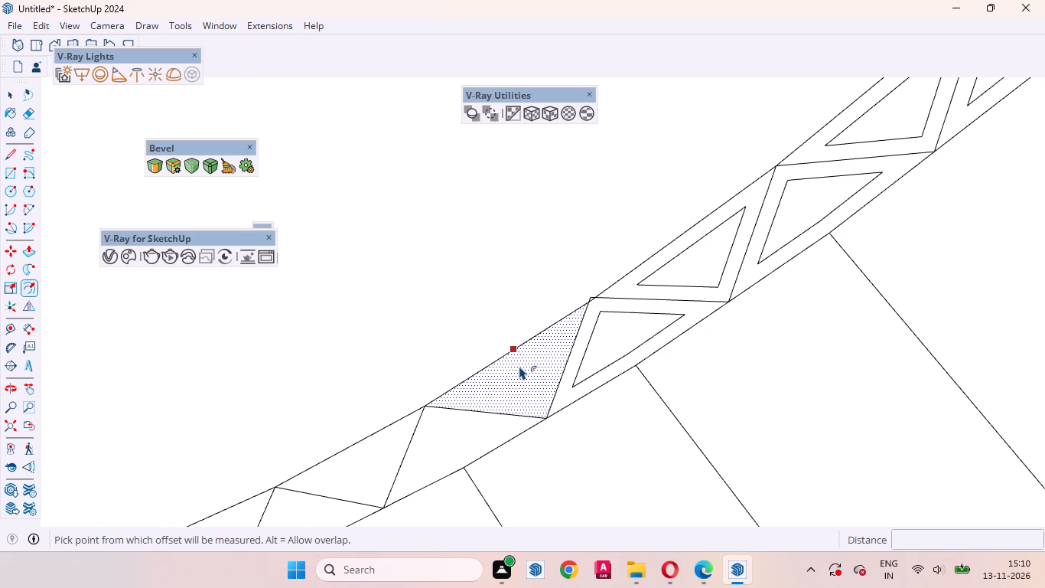
pyautogui.doubleClick(516, 365)
pyautogui.press('space')
pyautogui.click(441, 426)
pyautogui.scroll(-2, 658, 310)
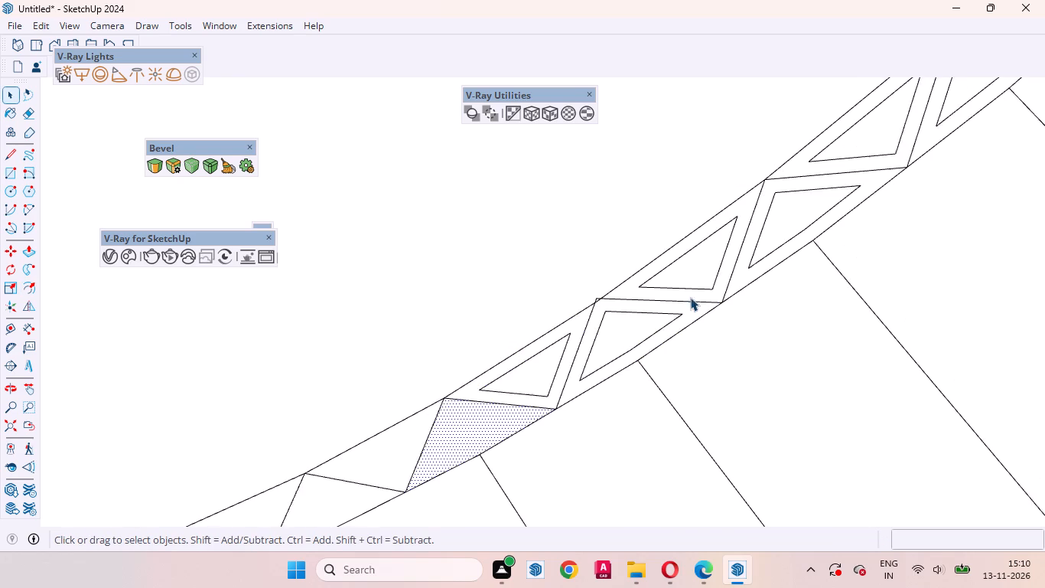
pyautogui.scroll(-4, 690, 297)
pyautogui.scroll(7, 542, 381)
pyautogui.press('f')
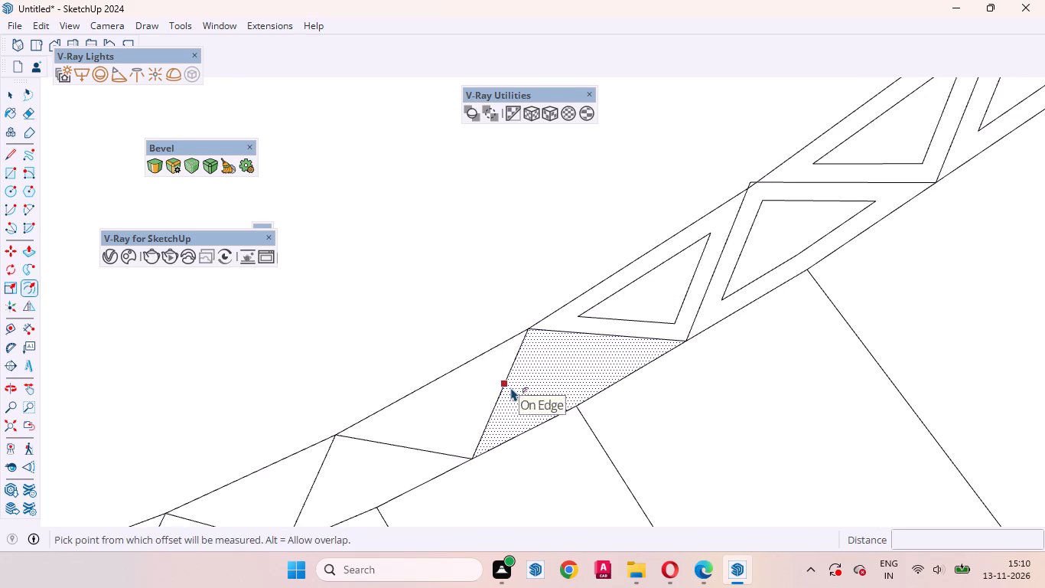
pyautogui.doubleClick(511, 387)
# Continue down the curved band, framing the next inner-side and outer-side triangles with 1/8" inward offsets.
pyautogui.press('space')
pyautogui.click(470, 394)
pyautogui.scroll(-3, 796, 293)
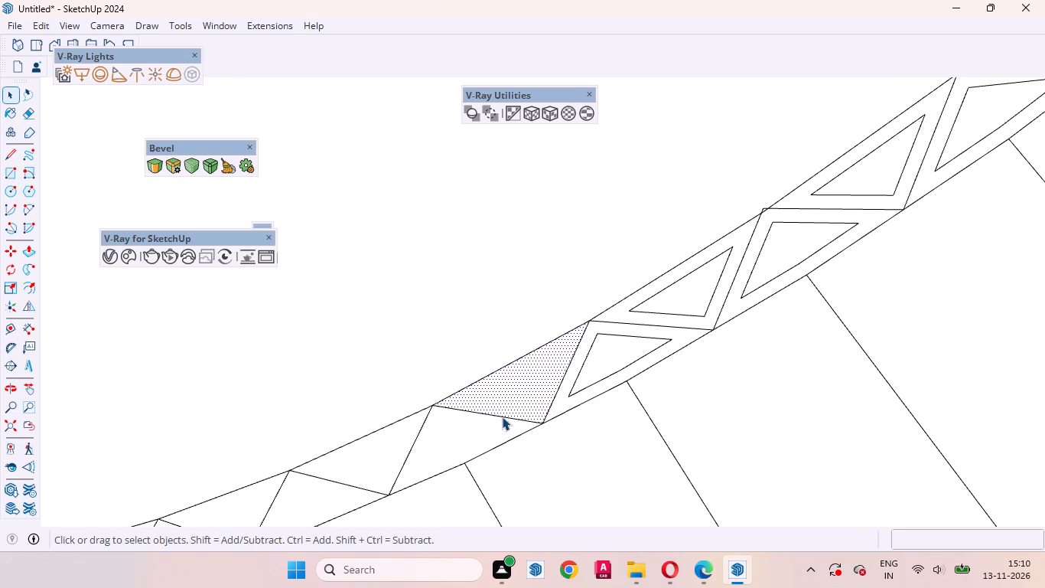
pyautogui.press('f')
pyautogui.doubleClick(499, 416)
pyautogui.press('space')
pyautogui.click(470, 436)
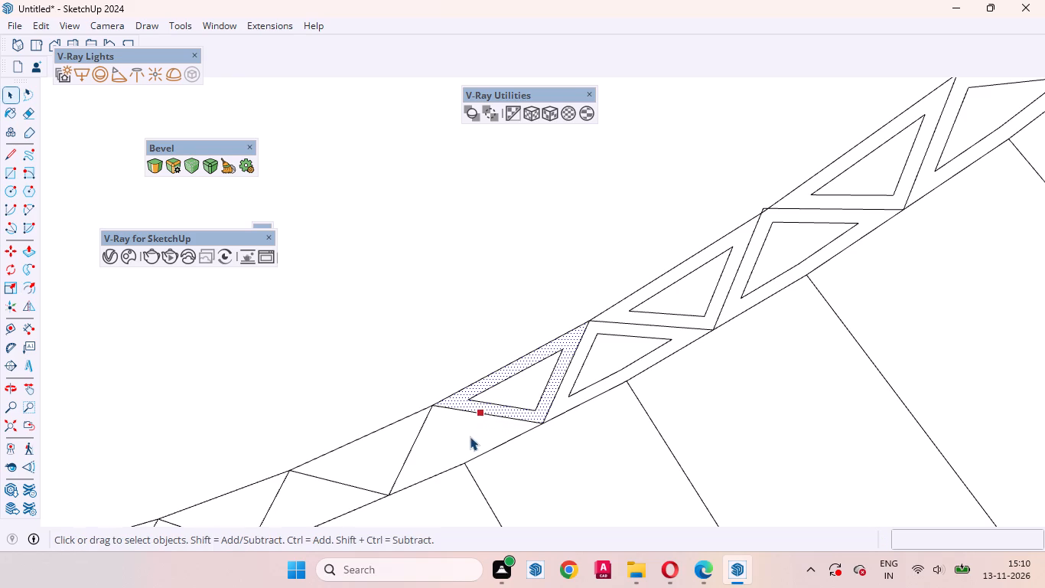
pyautogui.press('f')
pyautogui.doubleClick(433, 438)
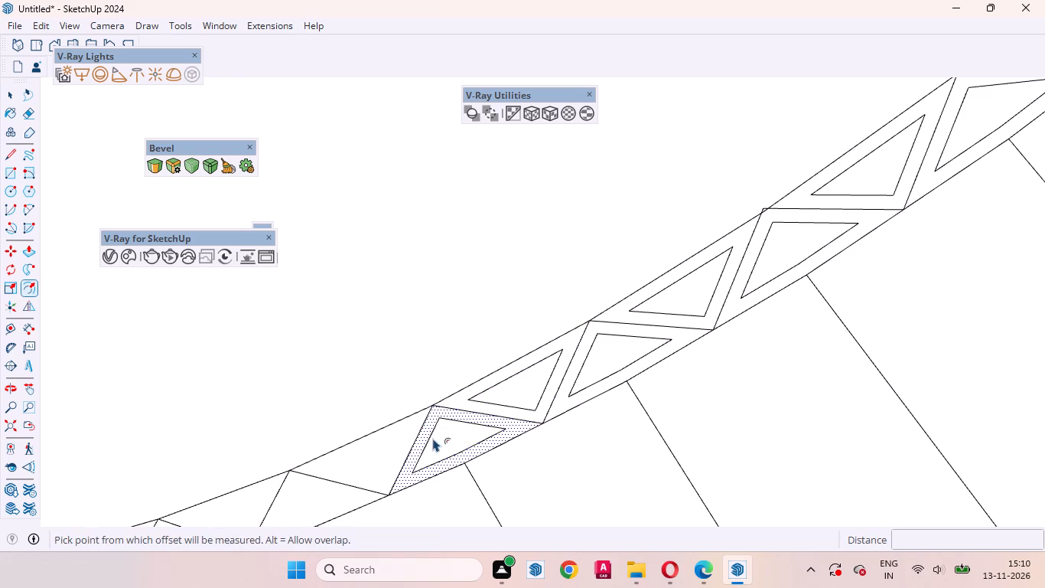
# Frame the next unframed inner-side triangle and its neighbouring outer-side triangle with 1/8" inward offsets.
pyautogui.press('space')
pyautogui.click(390, 449)
pyautogui.scroll(-7, 973, 268)
pyautogui.scroll(1, 565, 399)
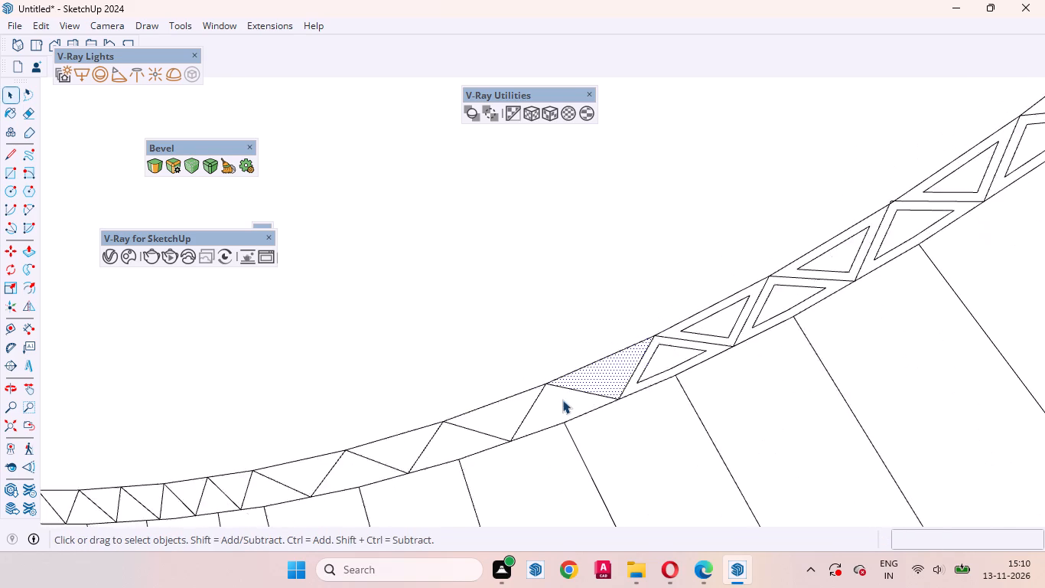
pyautogui.scroll(5, 562, 400)
pyautogui.press('f')
pyautogui.doubleClick(599, 385)
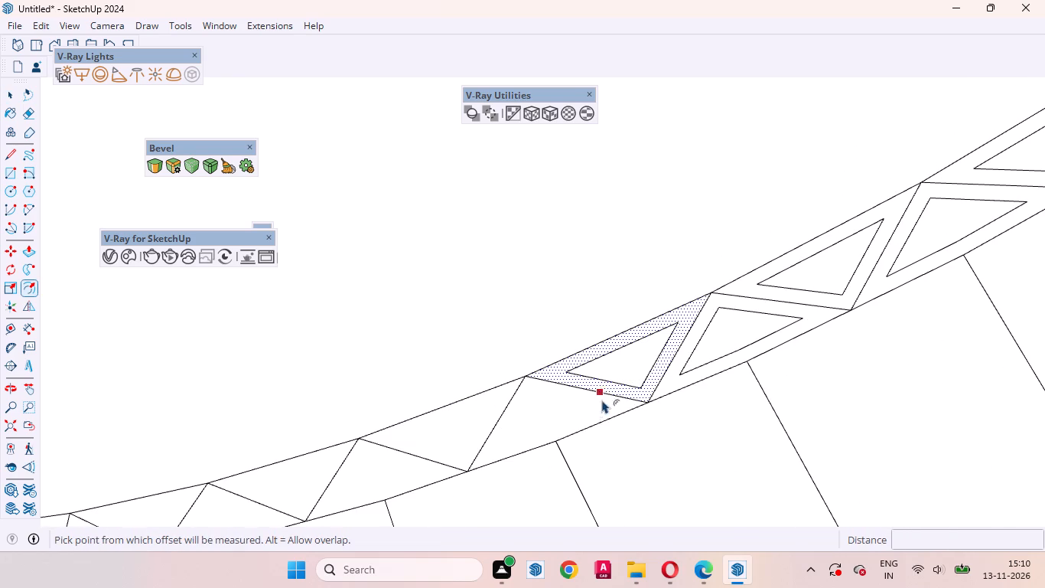
pyautogui.press('space')
pyautogui.click(532, 420)
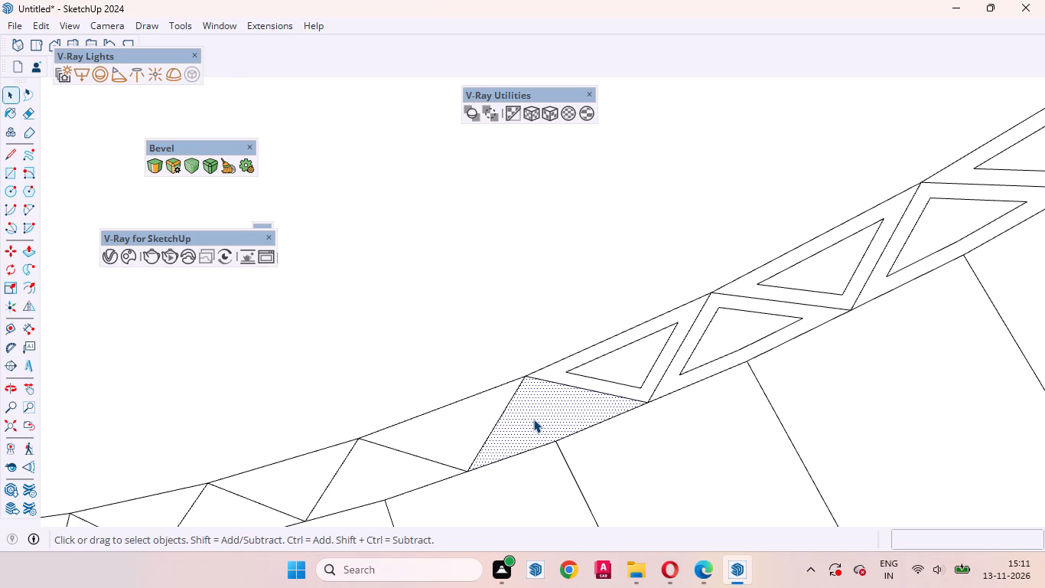
pyautogui.press('f')
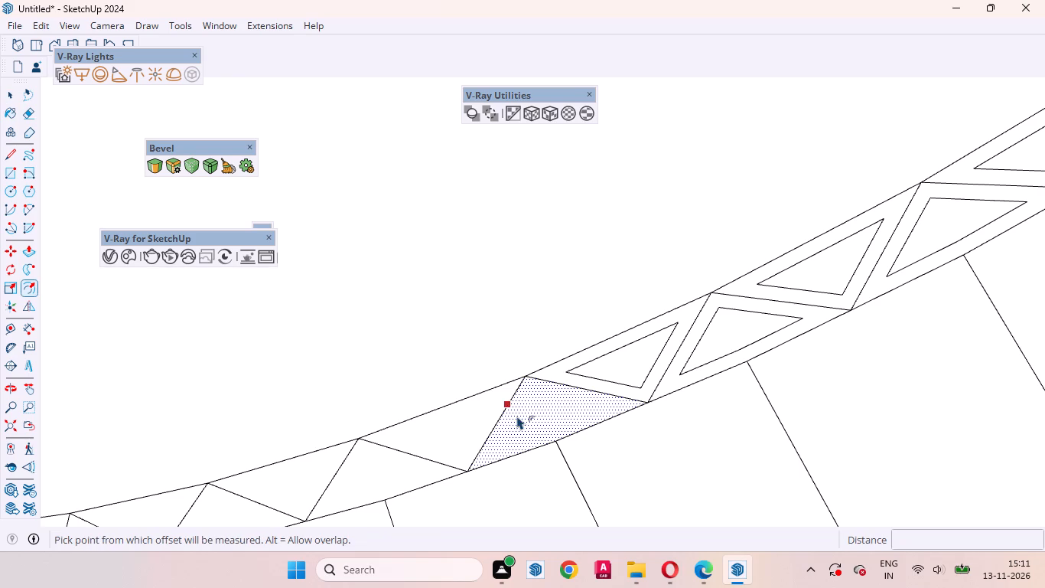
pyautogui.doubleClick(509, 414)
# Offset the following inner-side triangle and the adjoining outer-side triangle of the band inward by 1/8" each.
pyautogui.press('space')
pyautogui.click(463, 427)
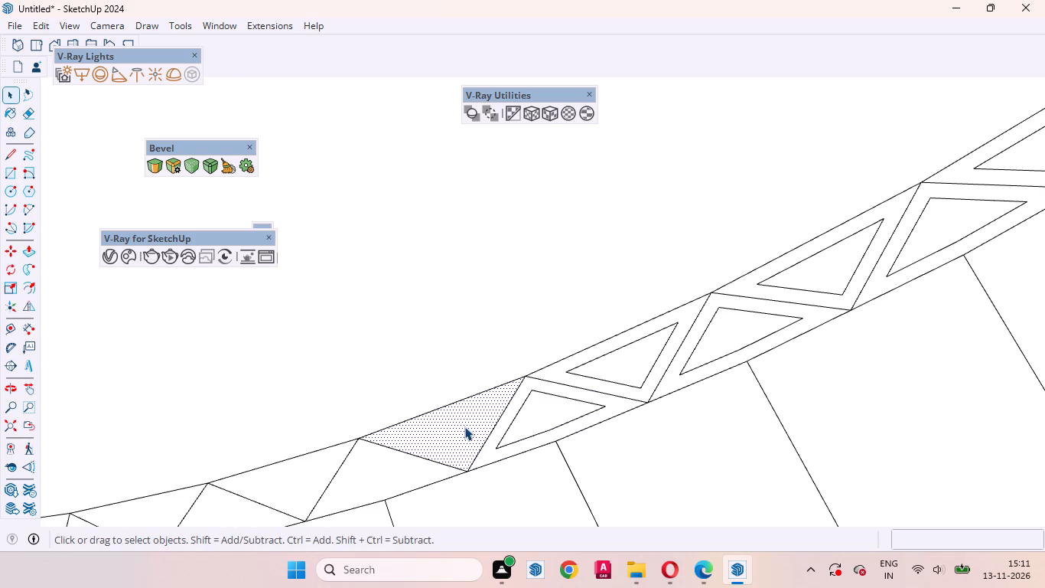
pyautogui.press('f')
pyautogui.doubleClick(429, 446)
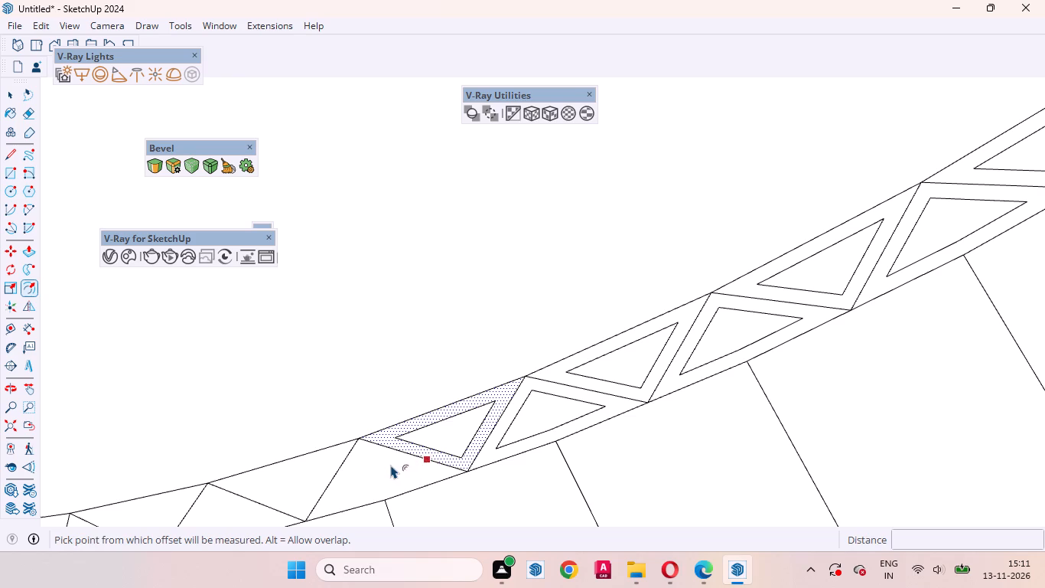
pyautogui.press('space')
pyautogui.click(389, 465)
pyautogui.scroll(-6, 772, 338)
pyautogui.scroll(-7, 810, 253)
pyautogui.scroll(1, 806, 227)
pyautogui.scroll(-7, 806, 227)
pyautogui.scroll(8, 653, 299)
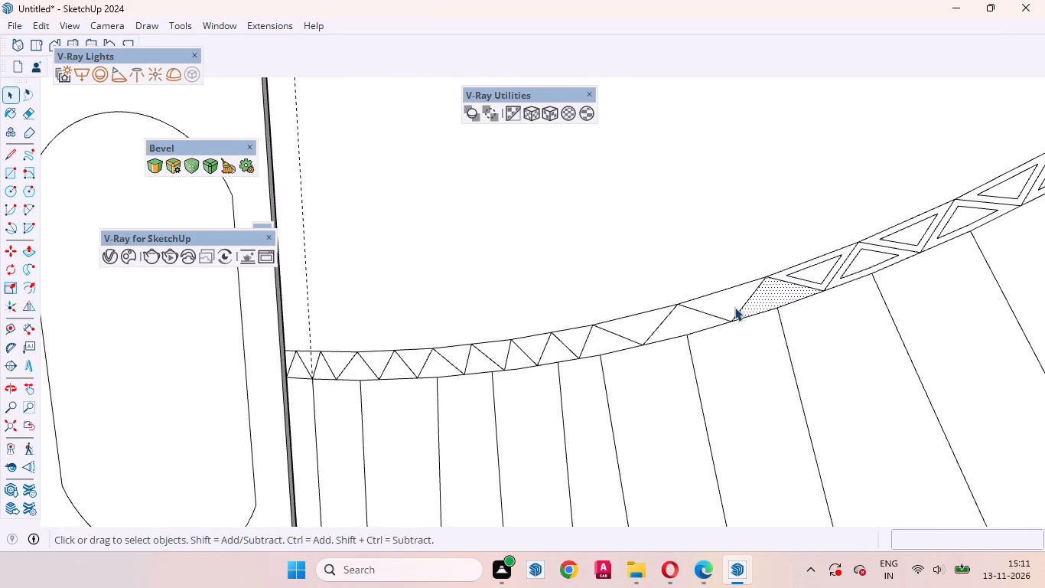
pyautogui.press('f')
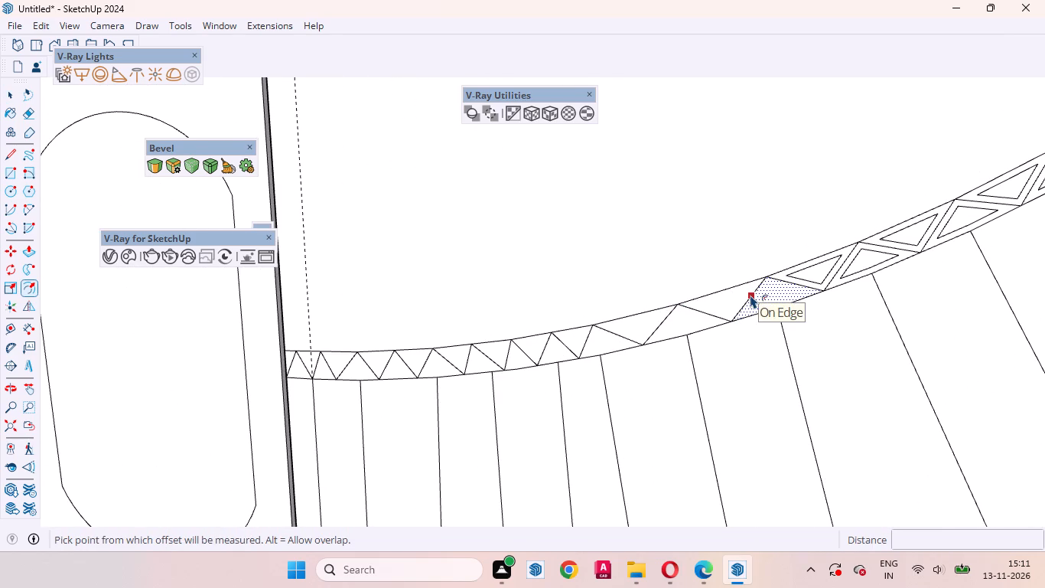
pyautogui.doubleClick(750, 295)
# Apply the 1/8" inward offset to the next inner-side and outer-side triangles towards the band's end at the vertical frame.
pyautogui.press('space')
pyautogui.click(734, 299)
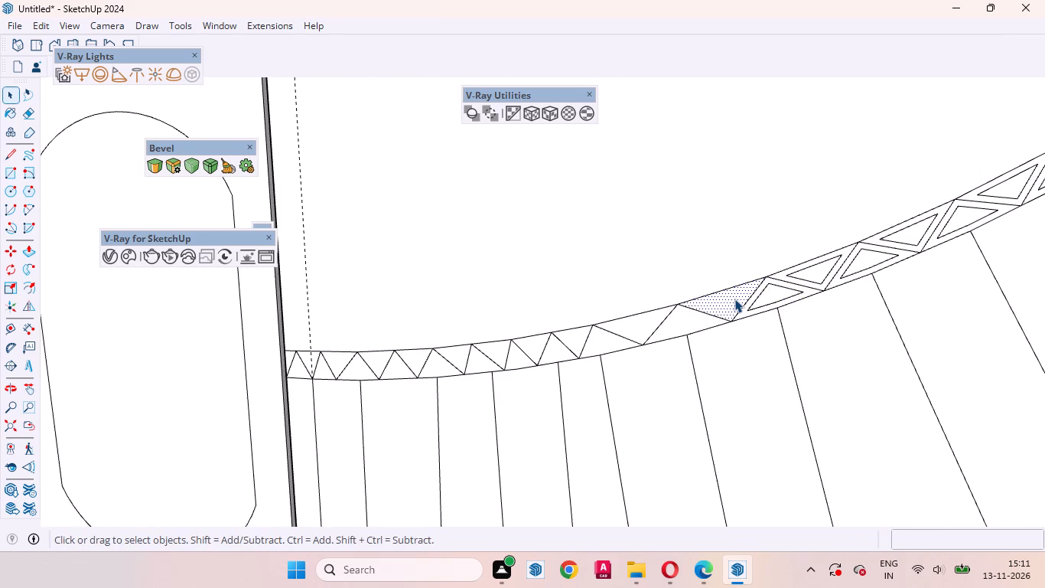
pyautogui.press('f')
pyautogui.doubleClick(715, 302)
pyautogui.press('space')
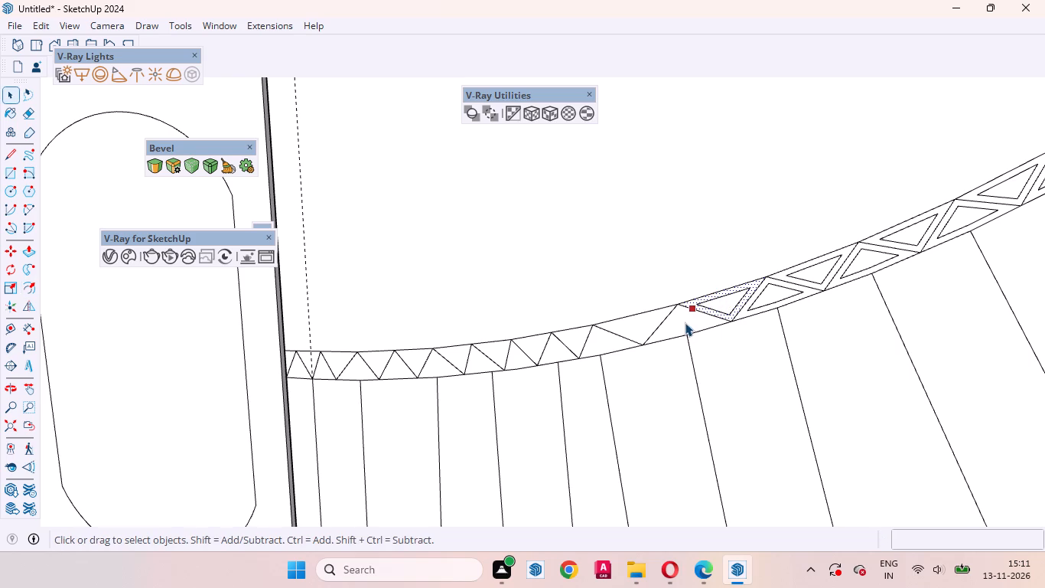
pyautogui.click(685, 322)
pyautogui.press('f')
pyautogui.doubleClick(675, 322)
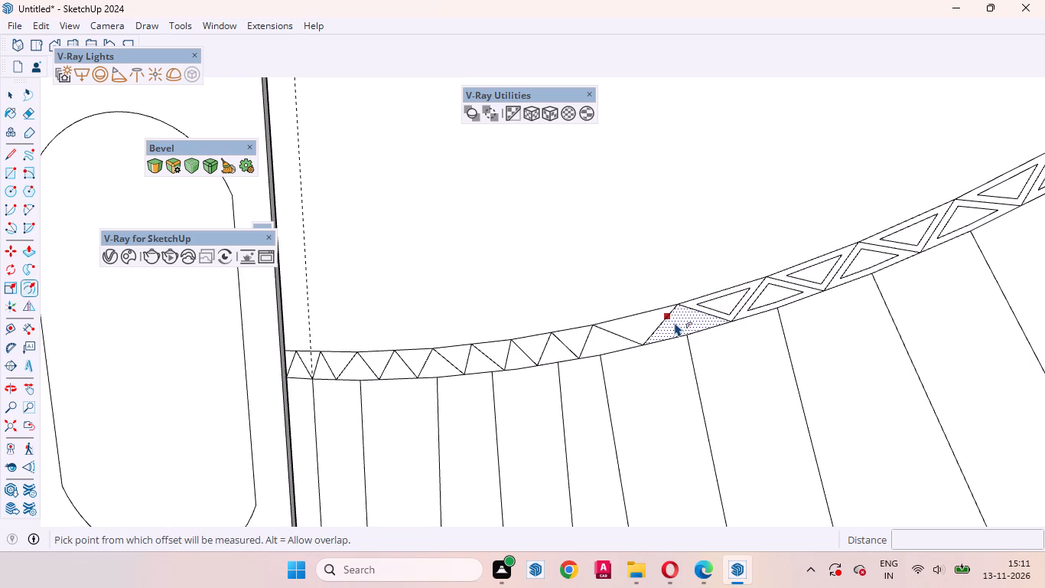
# Offset the last wide inner-side triangle and the outer-side triangle next to it inward by 1/8" each.
pyautogui.press('space')
pyautogui.click(648, 325)
pyautogui.press('f')
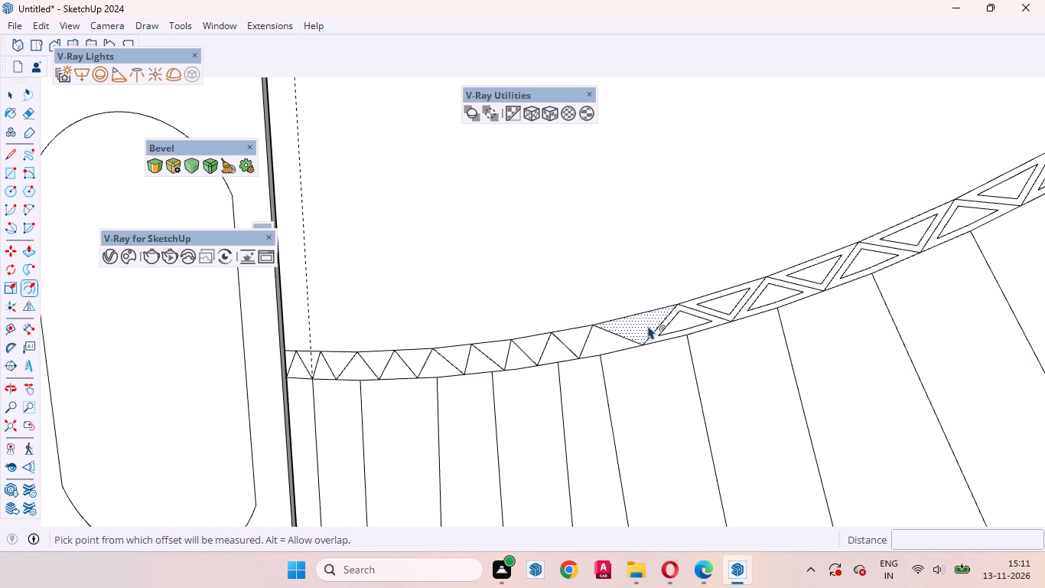
pyautogui.doubleClick(641, 324)
pyautogui.press('space')
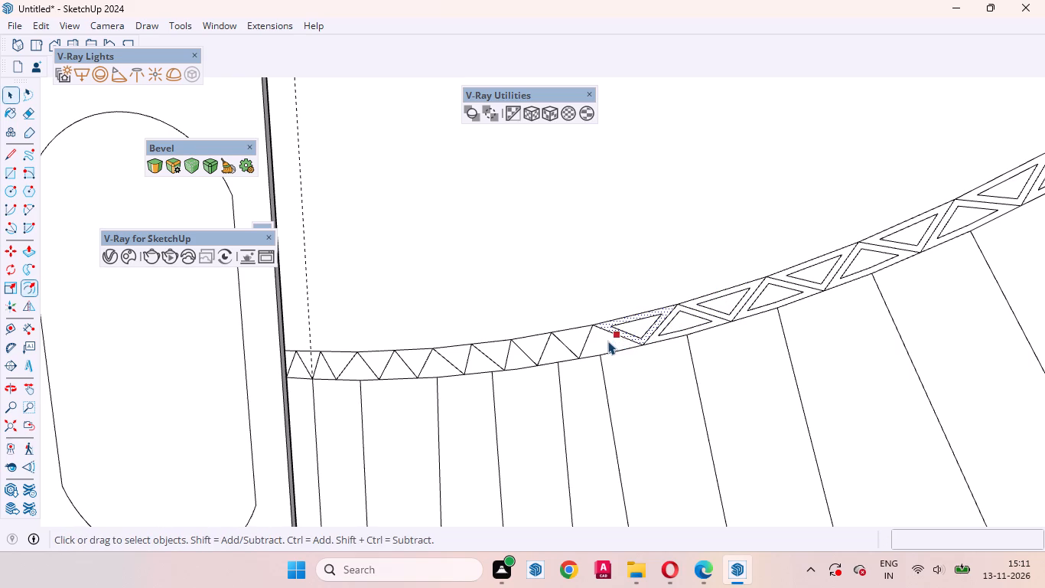
pyautogui.click(607, 341)
pyautogui.press('f')
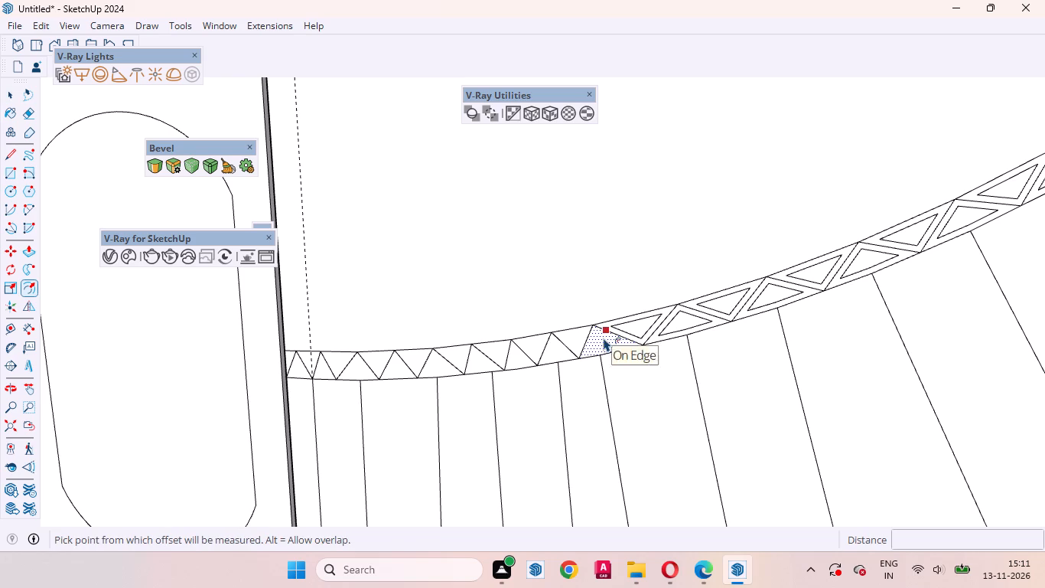
pyautogui.doubleClick(604, 338)
# Add 1/8" inward offsets to the first narrow inner-side triangle and the narrow outer-side triangle next to it.
pyautogui.press('space')
pyautogui.click(576, 342)
pyautogui.press('f')
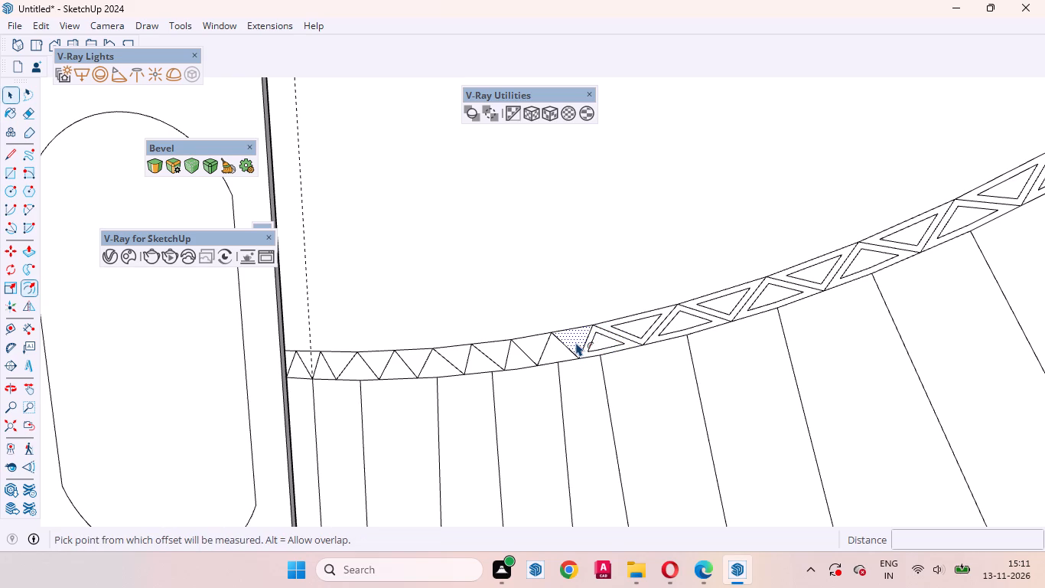
pyautogui.doubleClick(573, 339)
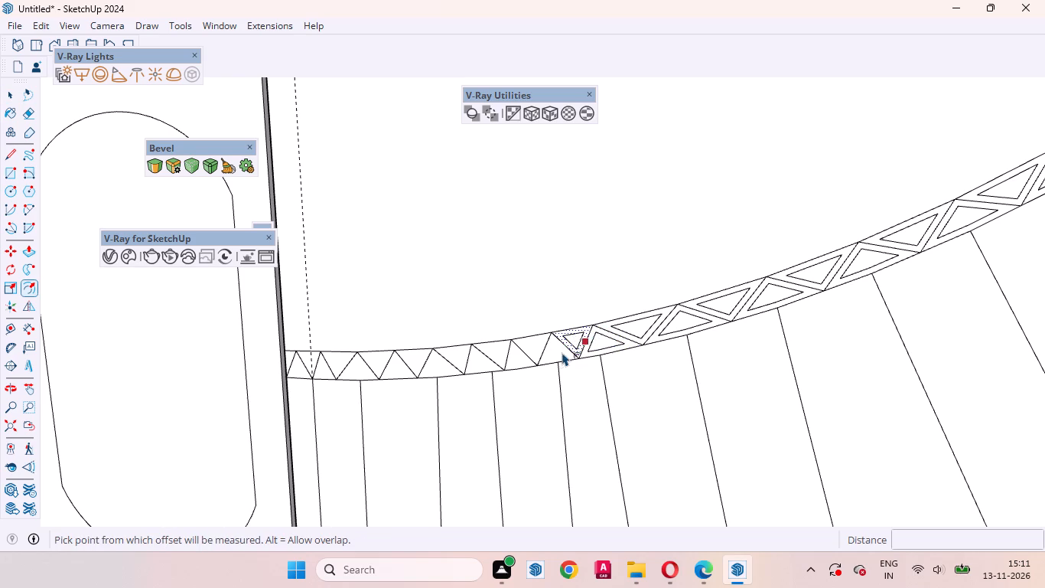
pyautogui.press('space')
pyautogui.click(549, 352)
pyautogui.press('f')
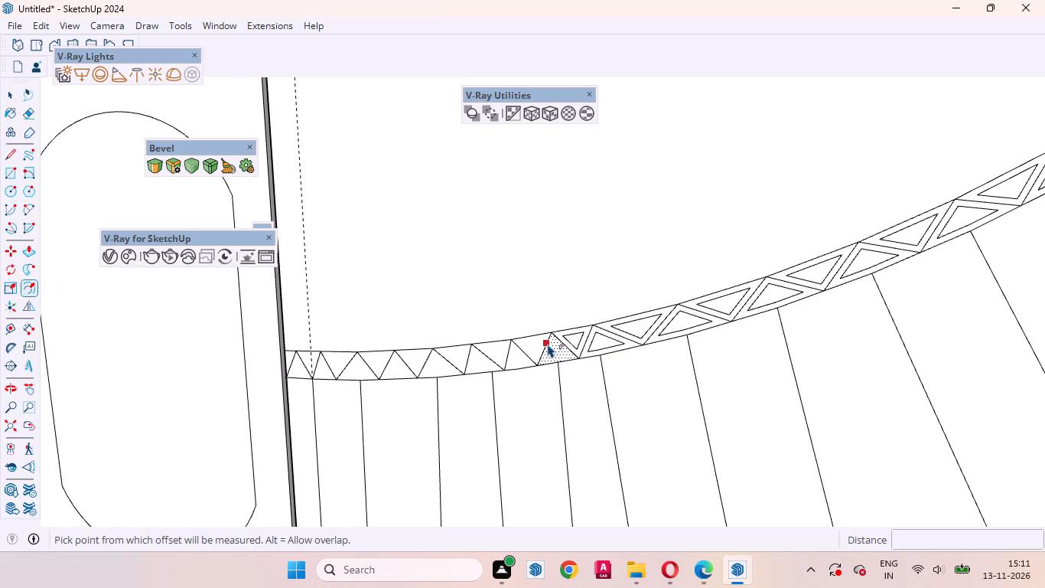
pyautogui.doubleClick(548, 344)
# Frame the next pair of narrow inner-side and outer-side triangles near the band's end with 1/8" inward offsets.
pyautogui.press('space')
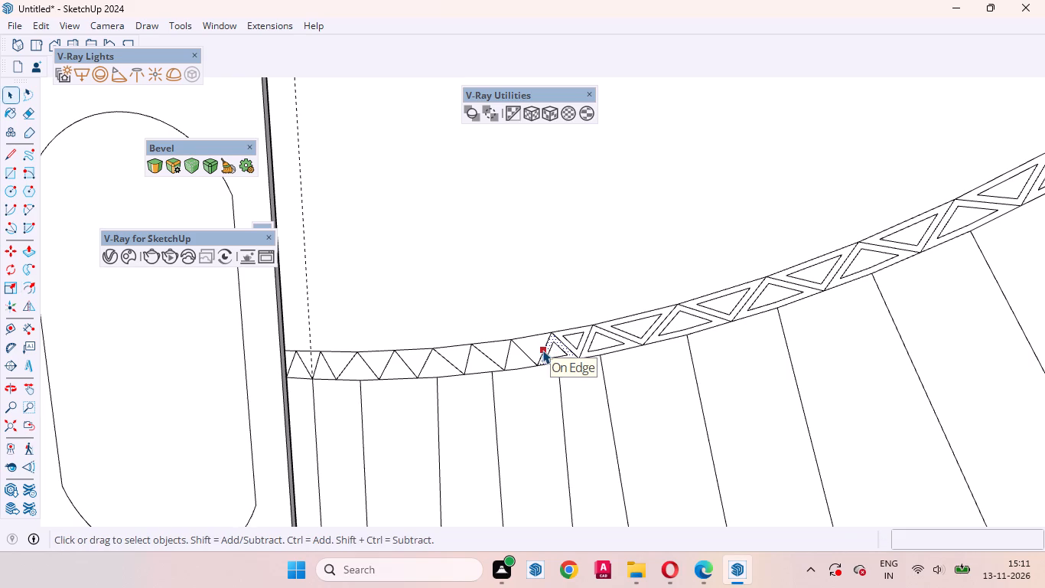
pyautogui.scroll(1, 752, 276)
pyautogui.scroll(-3, 754, 276)
pyautogui.scroll(9, 584, 304)
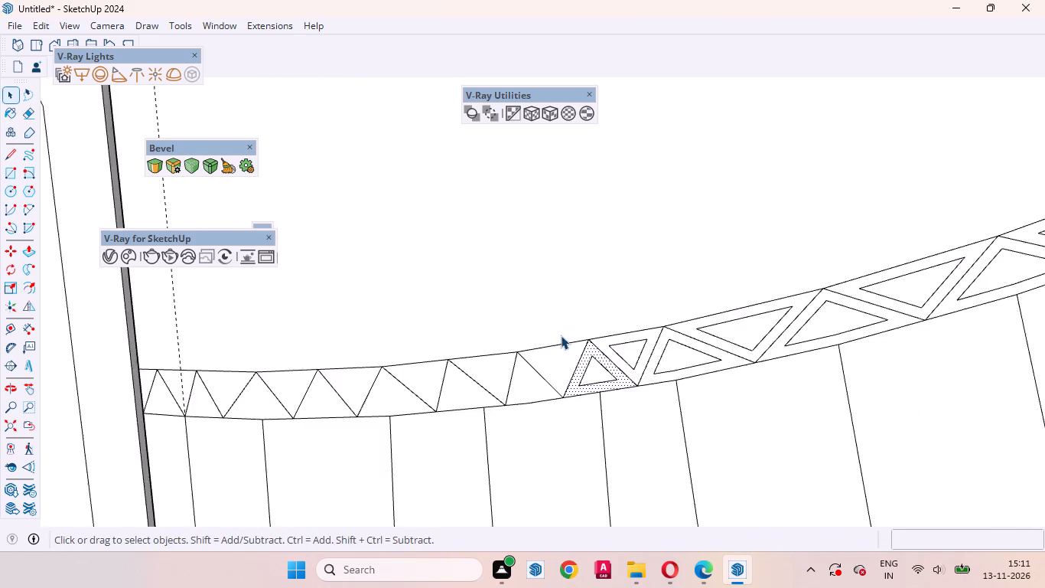
pyautogui.scroll(2, 561, 335)
pyautogui.click(561, 366)
pyautogui.press('f')
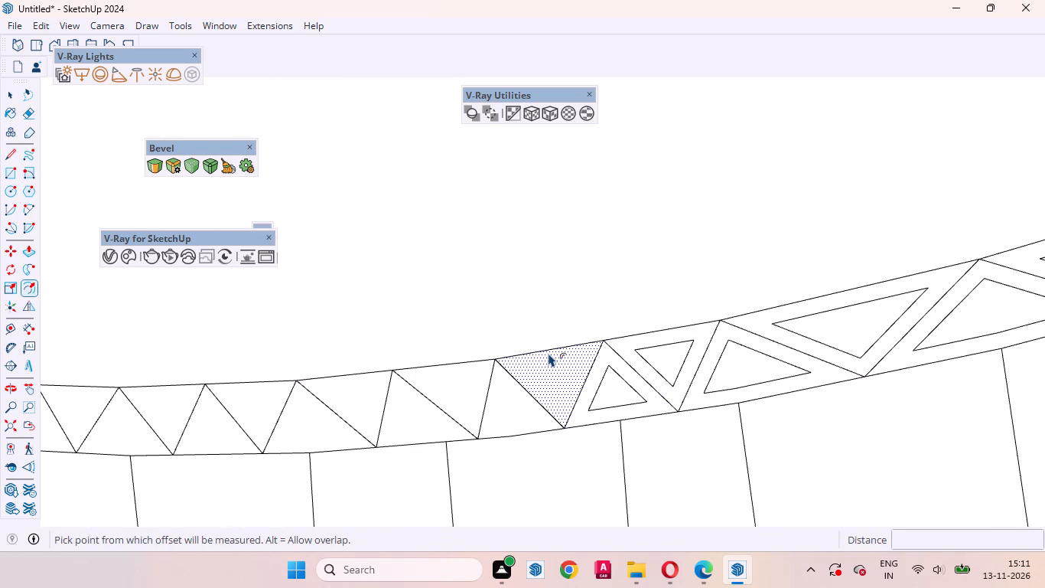
pyautogui.doubleClick(532, 384)
pyautogui.press('space')
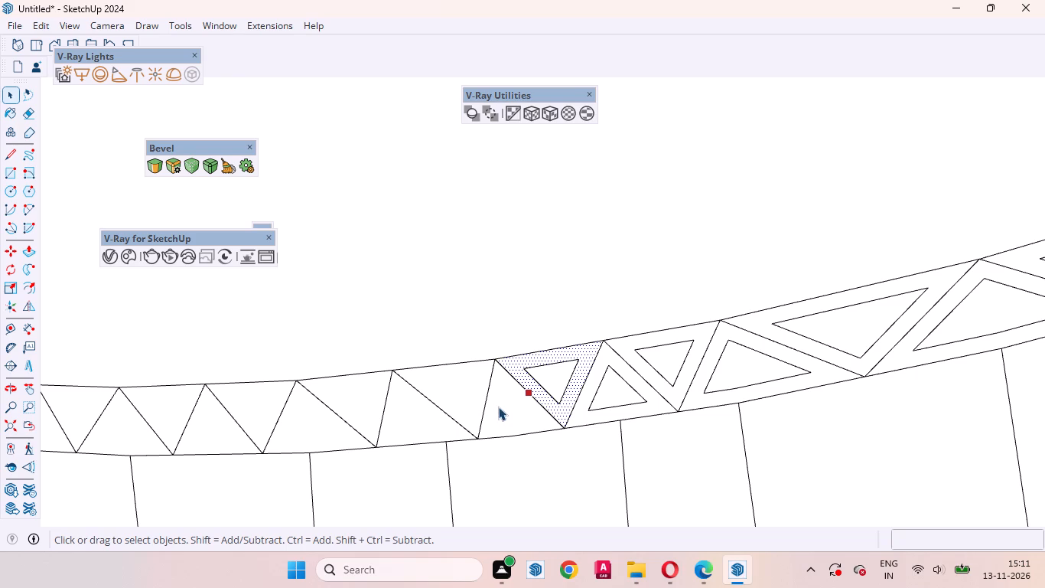
pyautogui.click(498, 407)
pyautogui.press('f')
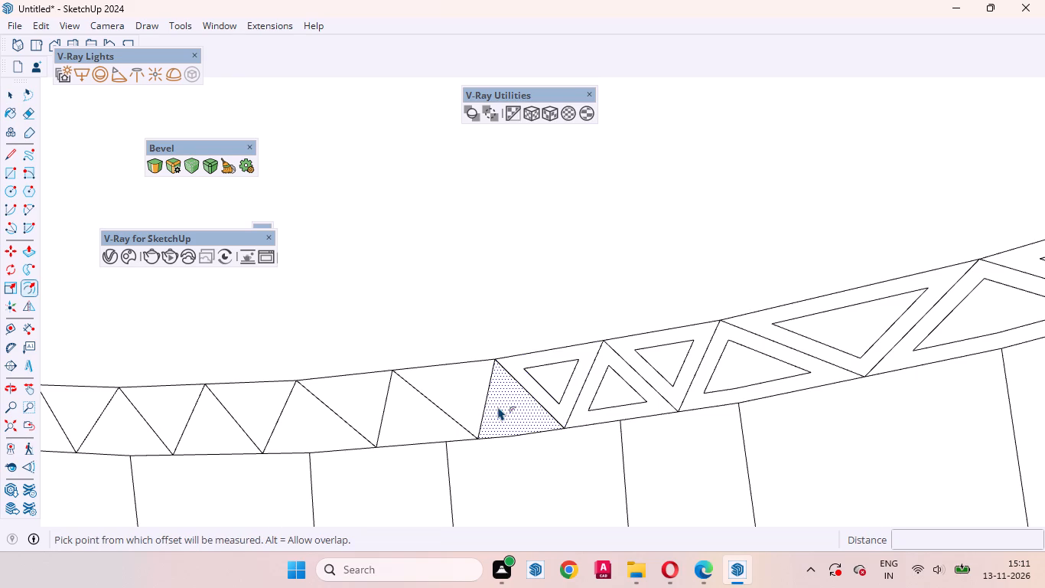
pyautogui.doubleClick(512, 375)
pyautogui.press('space')
pyautogui.write('m')
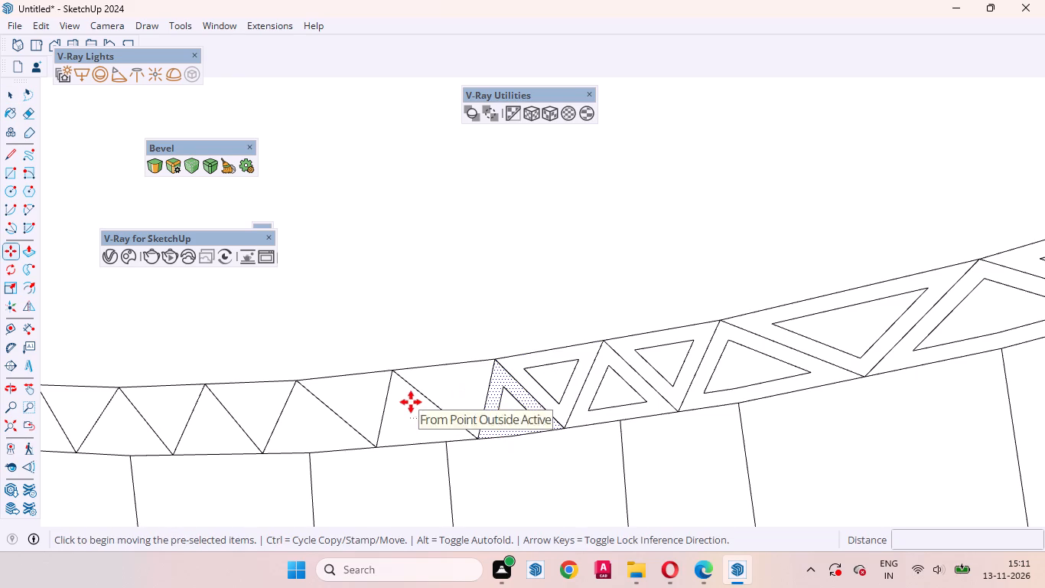
# Offset the next inner-side triangle of the band and the outer-side triangle beside it inward by 1/8" each.
pyautogui.press('space')
pyautogui.click(466, 397)
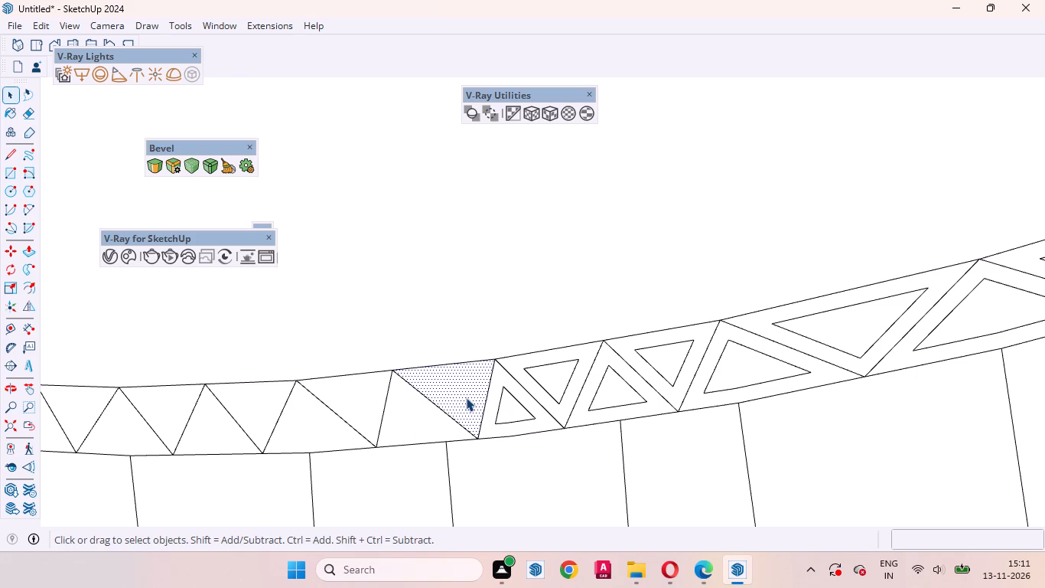
pyautogui.press('f')
pyautogui.doubleClick(438, 390)
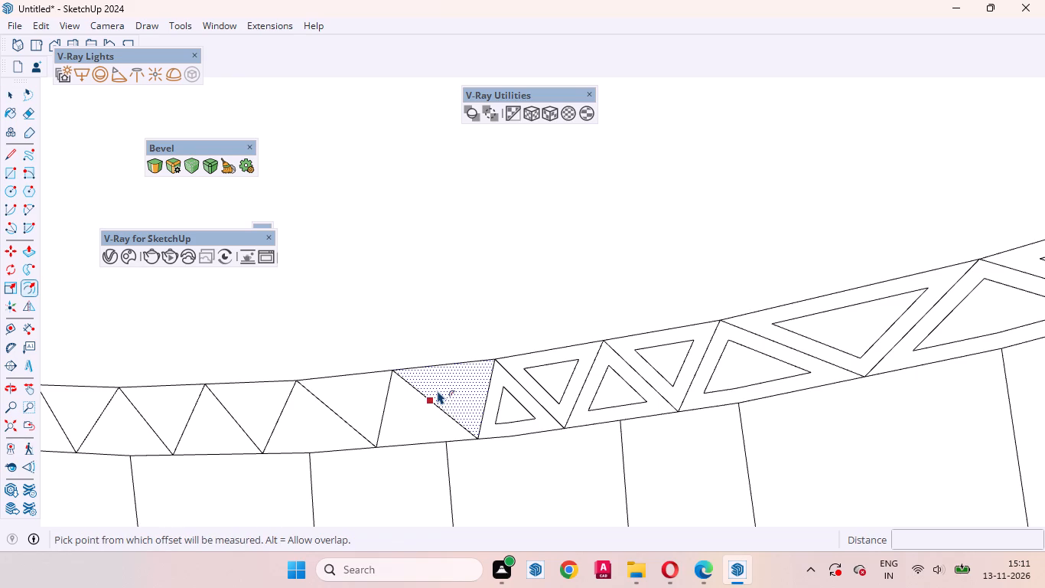
pyautogui.press('space')
pyautogui.click(422, 413)
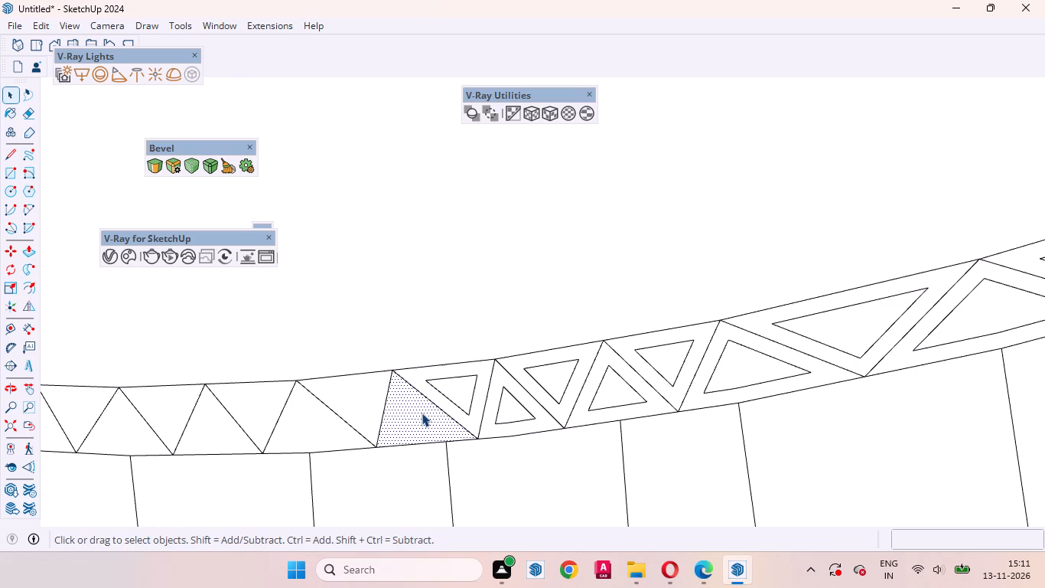
pyautogui.press('f')
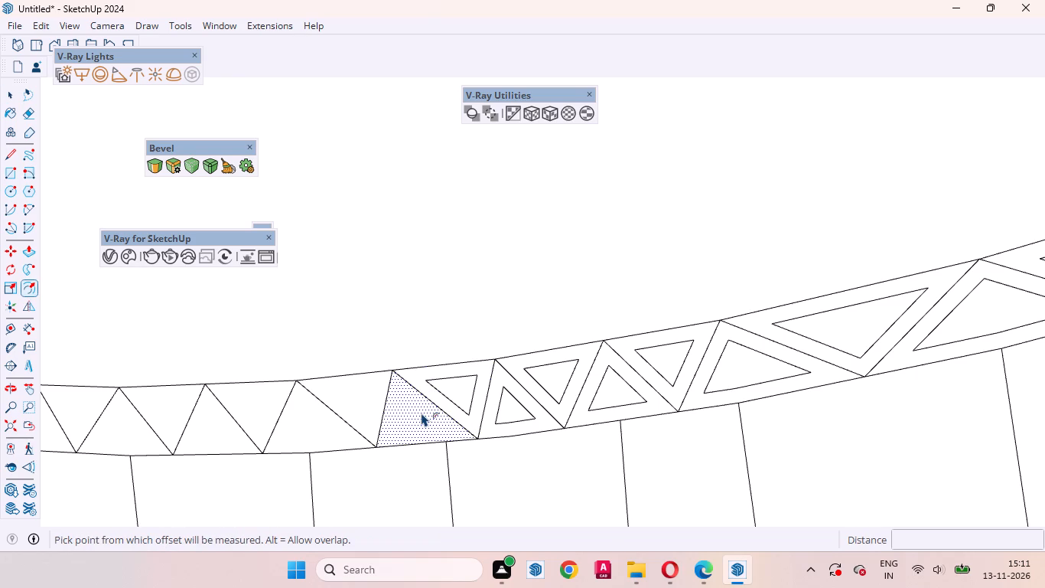
pyautogui.doubleClick(408, 407)
# Apply the 1/8" inward offset to the following inner-side and outer-side triangles, continuing towards the vertical frame.
pyautogui.press('space')
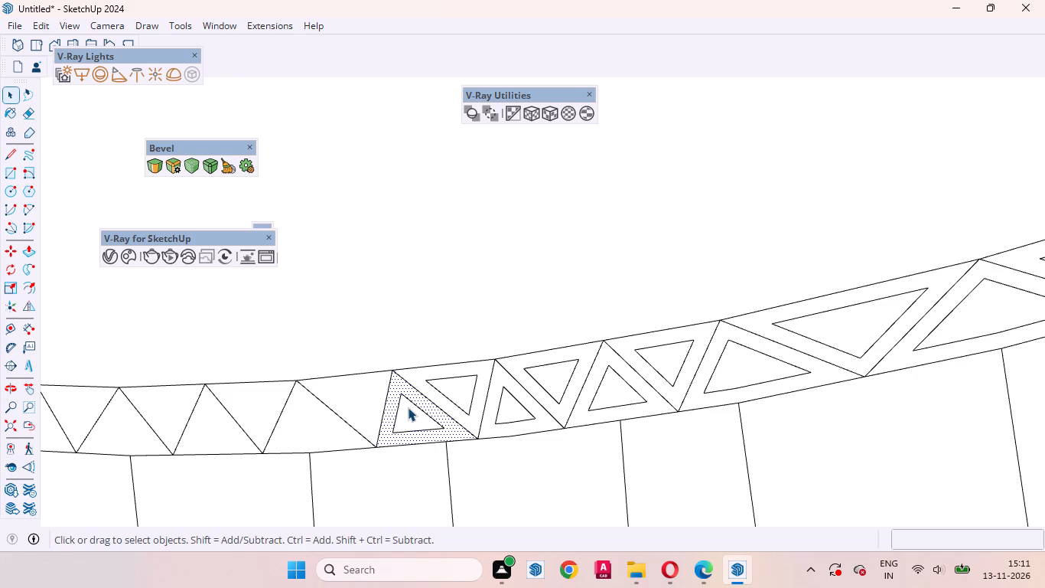
pyautogui.click(349, 399)
pyautogui.press('f')
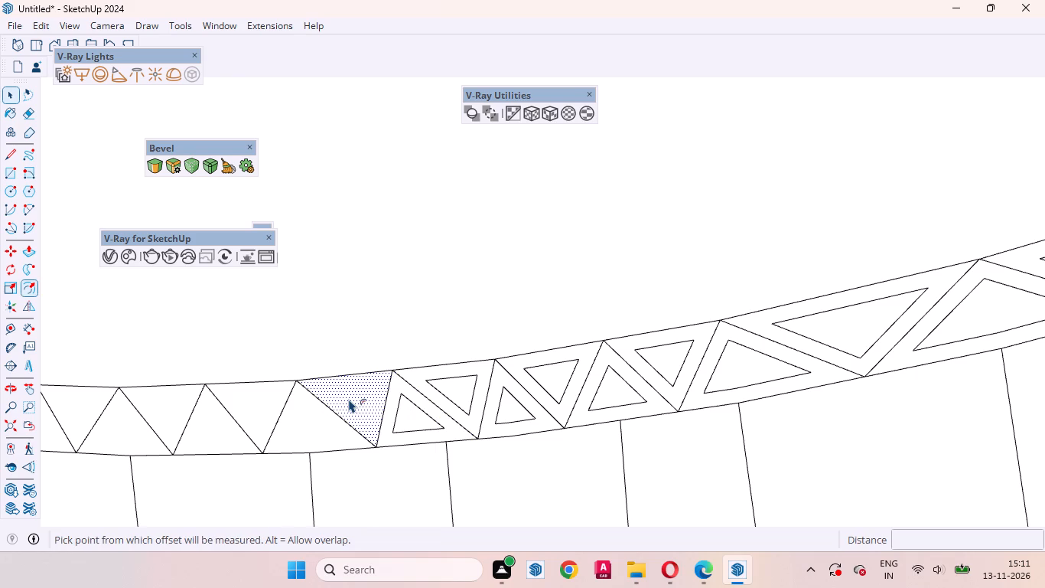
pyautogui.doubleClick(343, 401)
pyautogui.press('space')
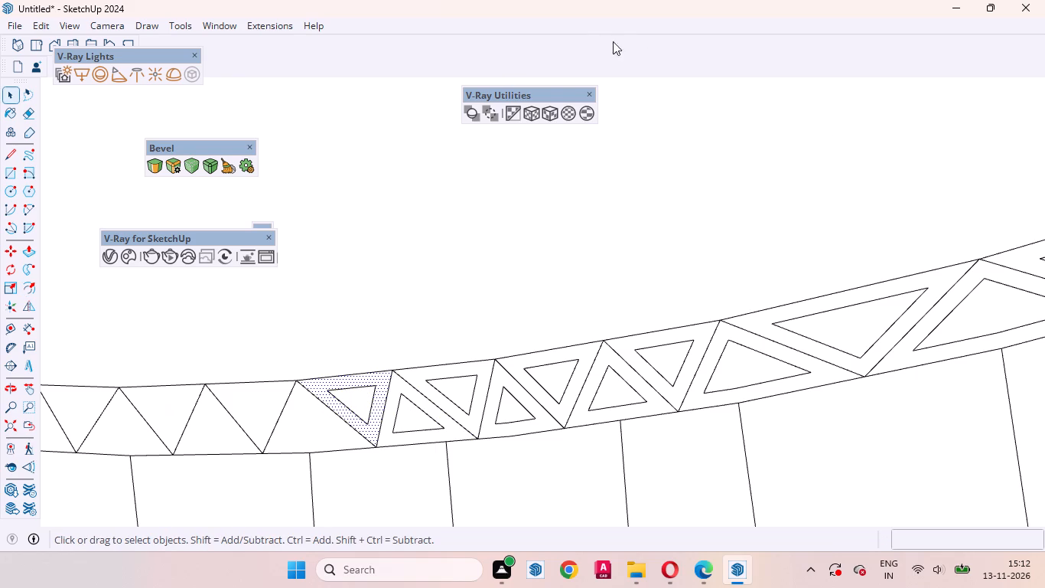
pyautogui.scroll(-10, 737, 203)
pyautogui.scroll(6, 398, 273)
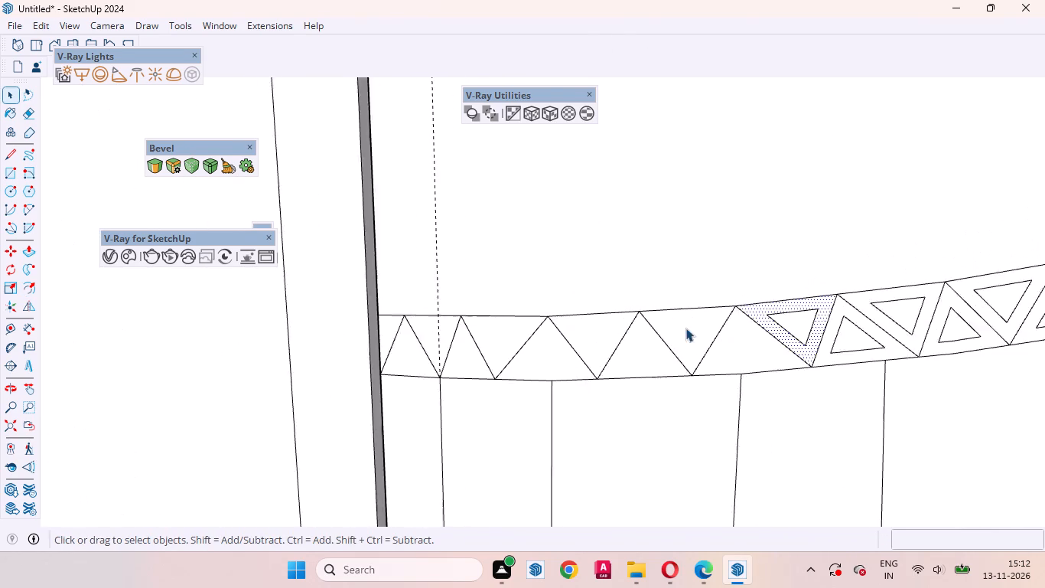
pyautogui.scroll(4, 685, 328)
pyautogui.click(776, 361)
pyautogui.press('f')
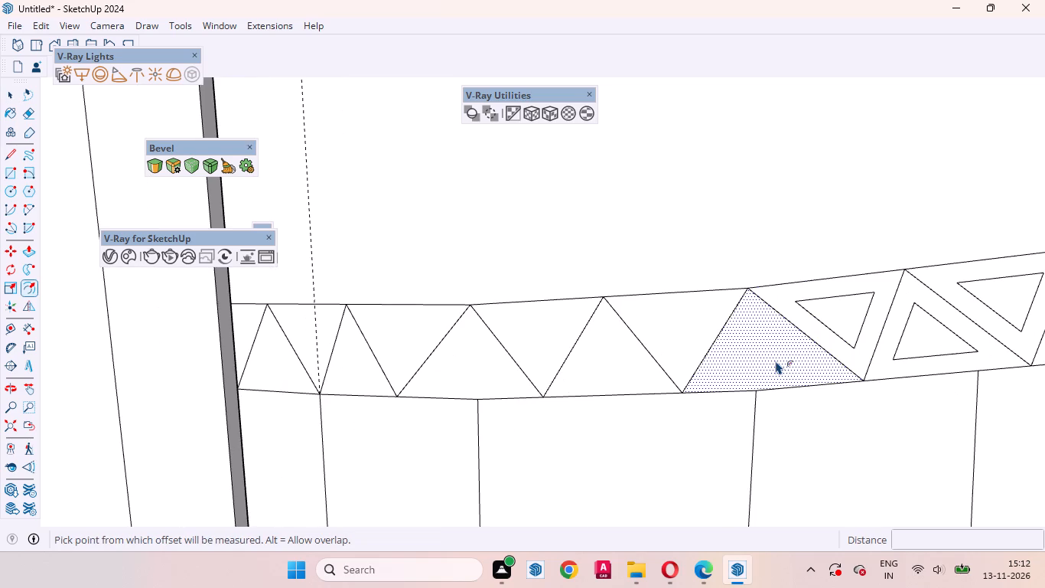
pyautogui.doubleClick(750, 340)
# Add 1/8" inward offsets to the next plain inner-side triangle and its outer-side neighbour.
pyautogui.press('space')
pyautogui.click(685, 331)
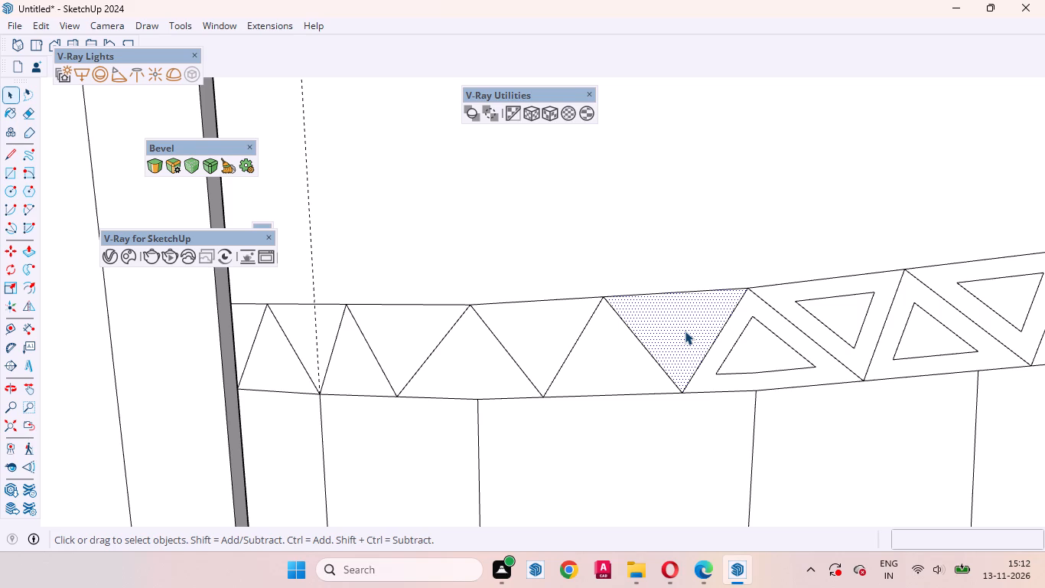
pyautogui.press('f')
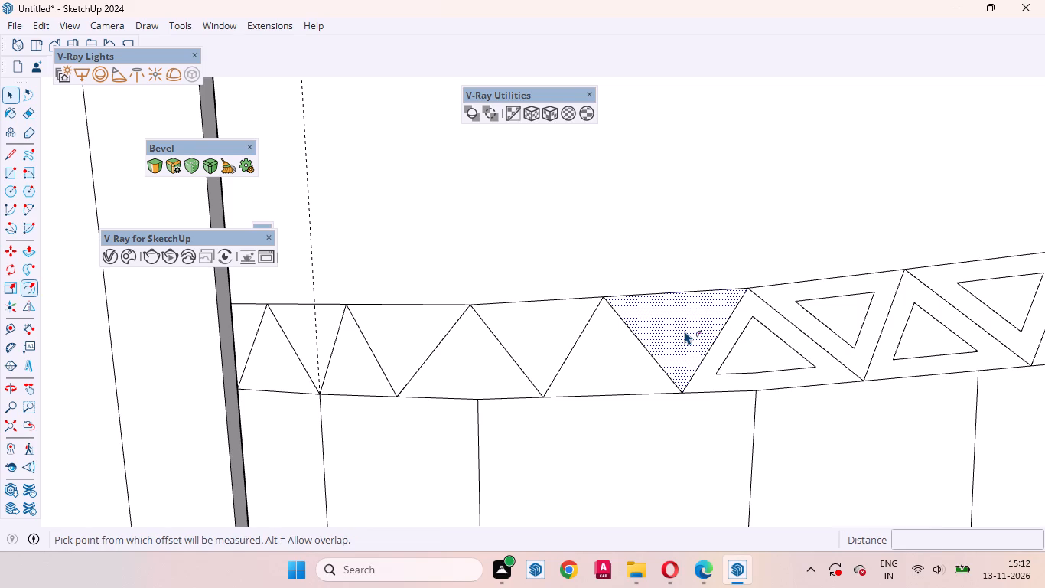
pyautogui.doubleClick(629, 328)
pyautogui.press('space')
pyautogui.click(614, 353)
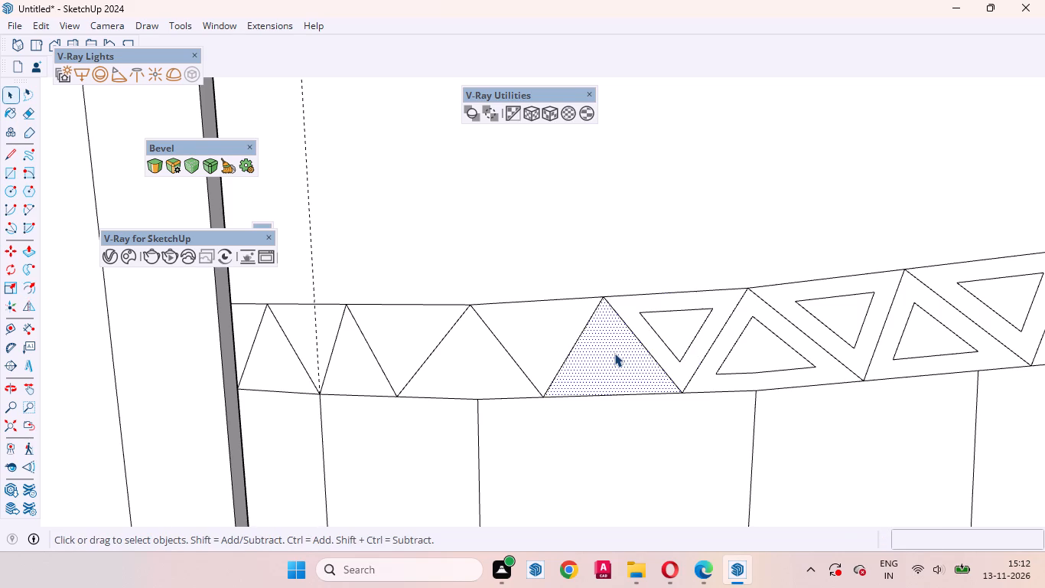
pyautogui.press('f')
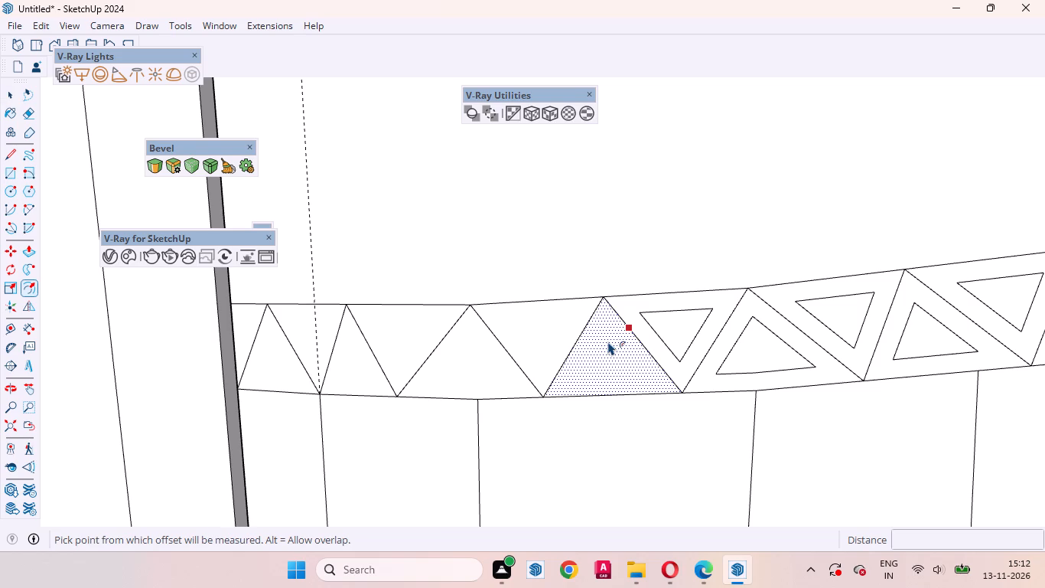
pyautogui.doubleClick(607, 341)
# Frame the next inner-side and outer-side triangle pair towards the vertical frame with 1/8" inward offsets.
pyautogui.press('space')
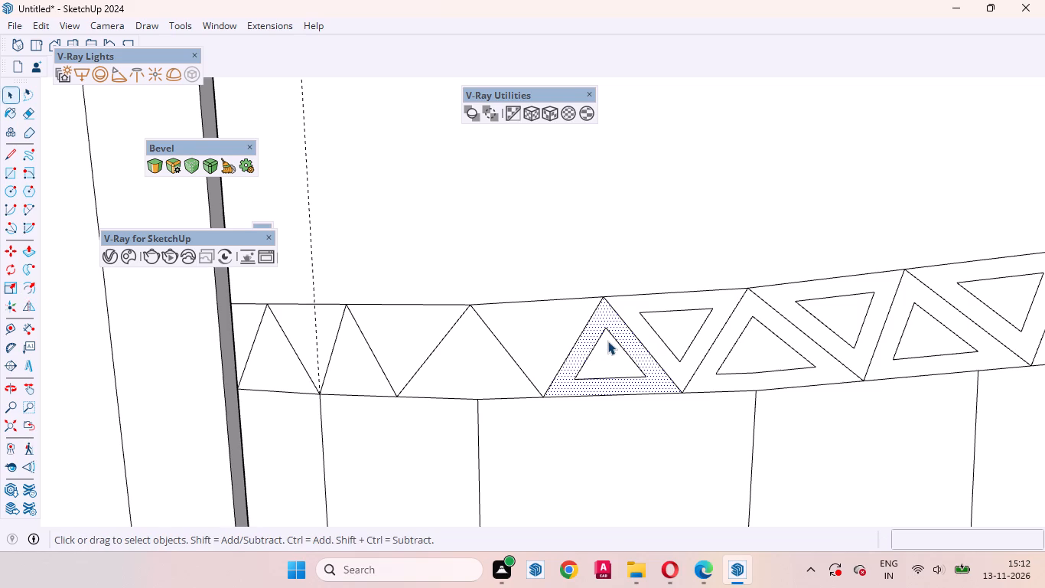
pyautogui.click(552, 322)
pyautogui.press('f')
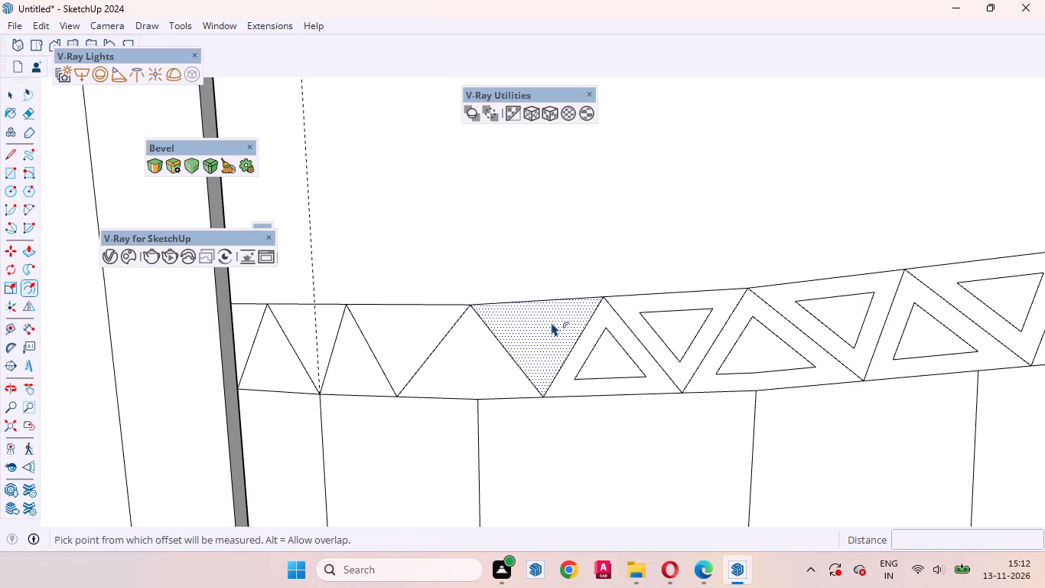
pyautogui.doubleClick(552, 322)
pyautogui.press('space')
pyautogui.click(473, 370)
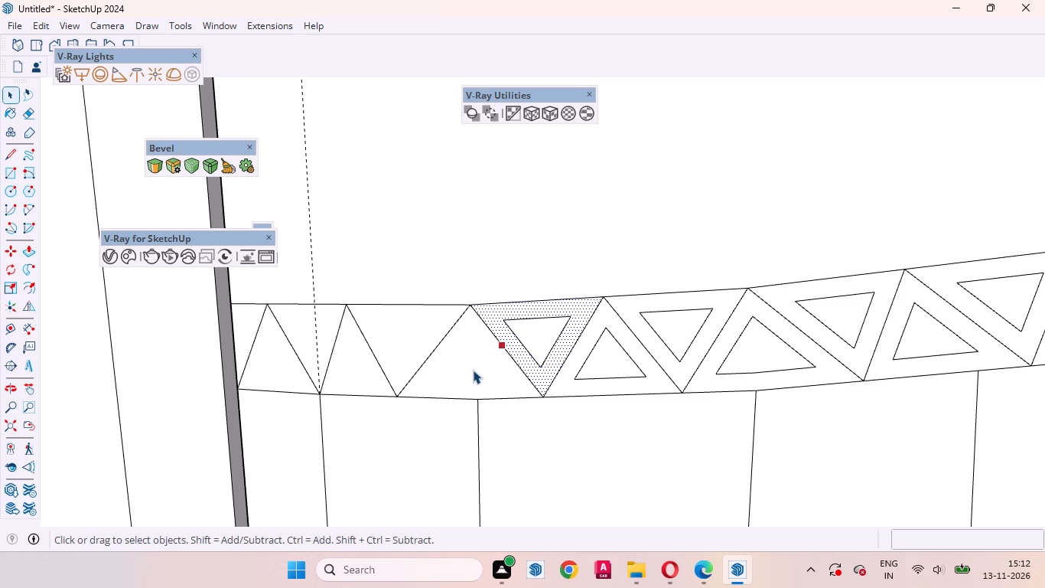
pyautogui.press('f')
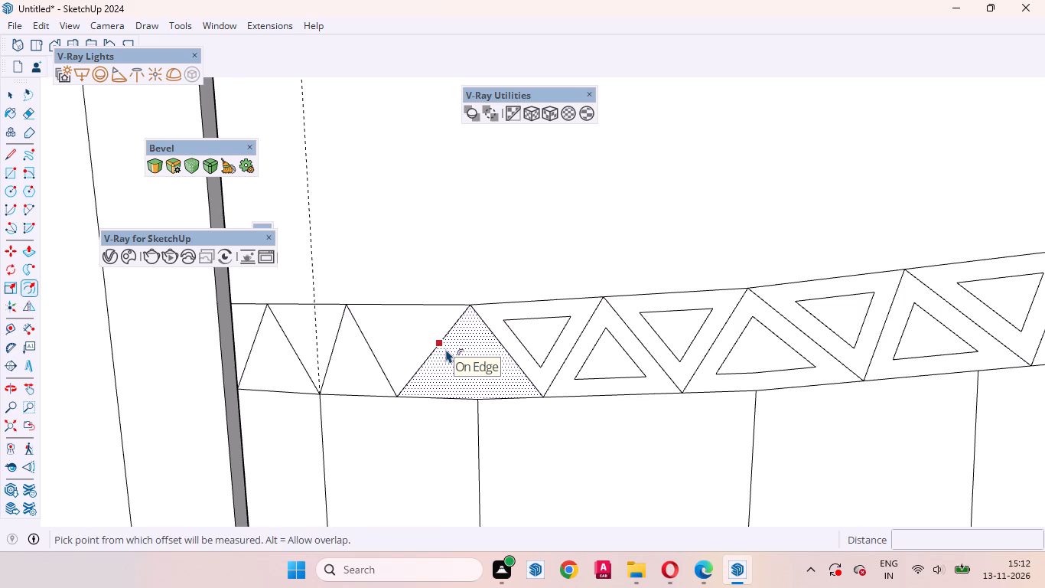
pyautogui.doubleClick(446, 349)
# Offset the last wide inner-side triangle and the narrow outer-side triangle just before the dashed guide line inward by 1/8".
pyautogui.press('space')
pyautogui.click(415, 329)
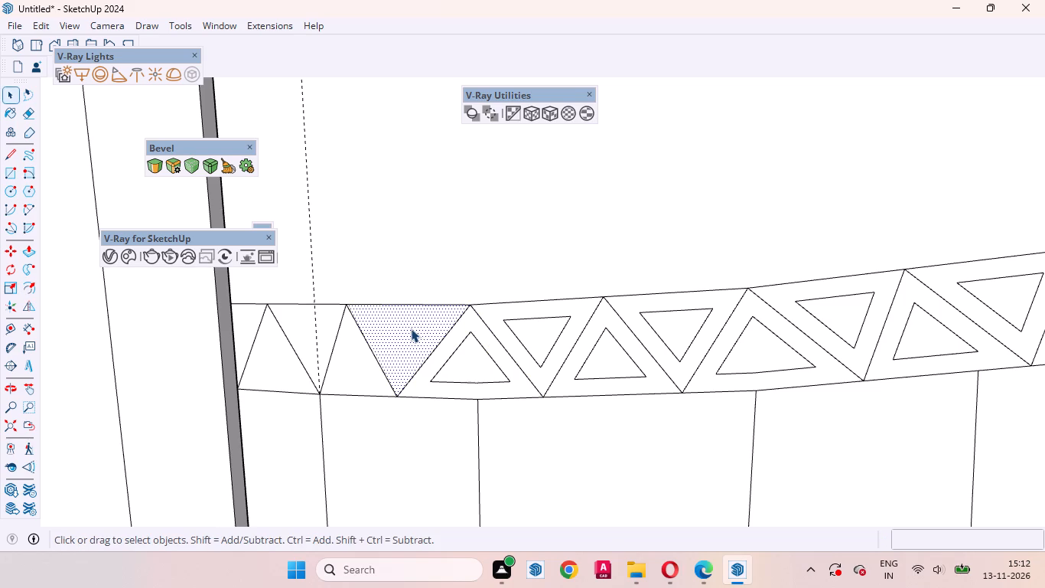
pyautogui.press('f')
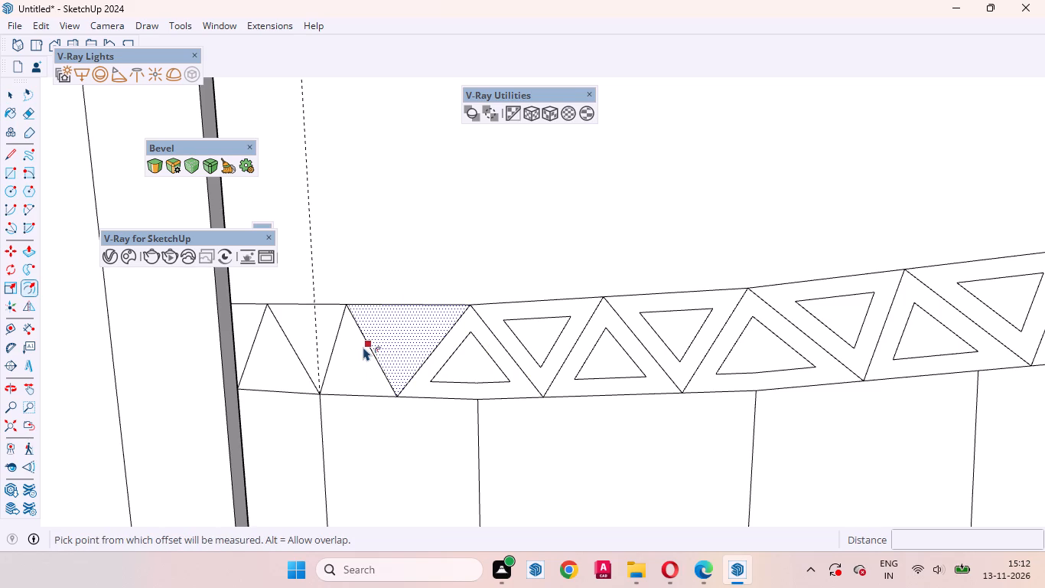
pyautogui.doubleClick(363, 347)
pyautogui.press('space')
pyautogui.click(356, 367)
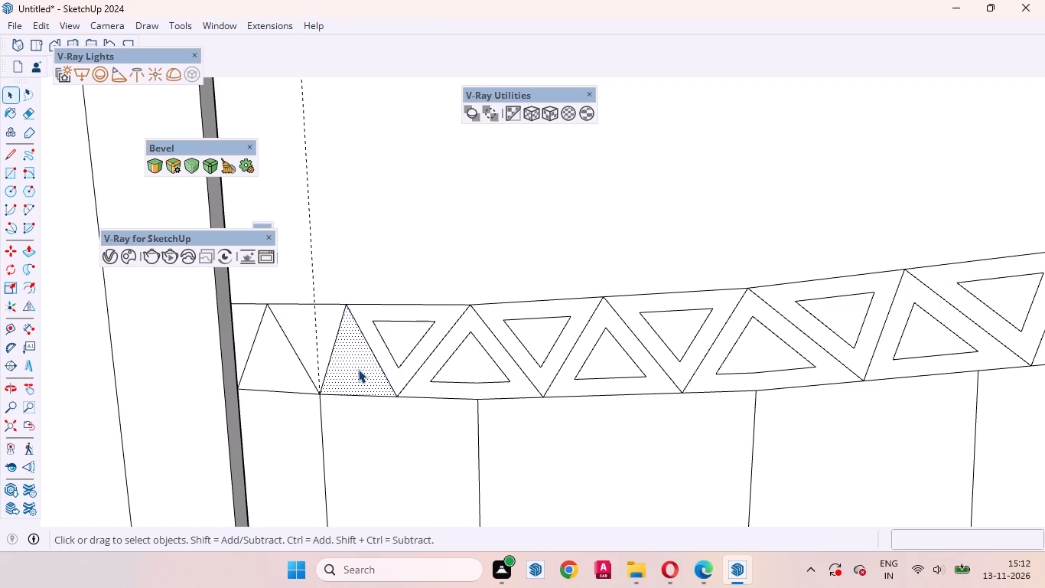
pyautogui.press('f')
pyautogui.doubleClick(340, 364)
# Give the inner-side triangle crossed by the dashed guide line and the last outer-side triangle 1/8" inward offsets.
pyautogui.press('space')
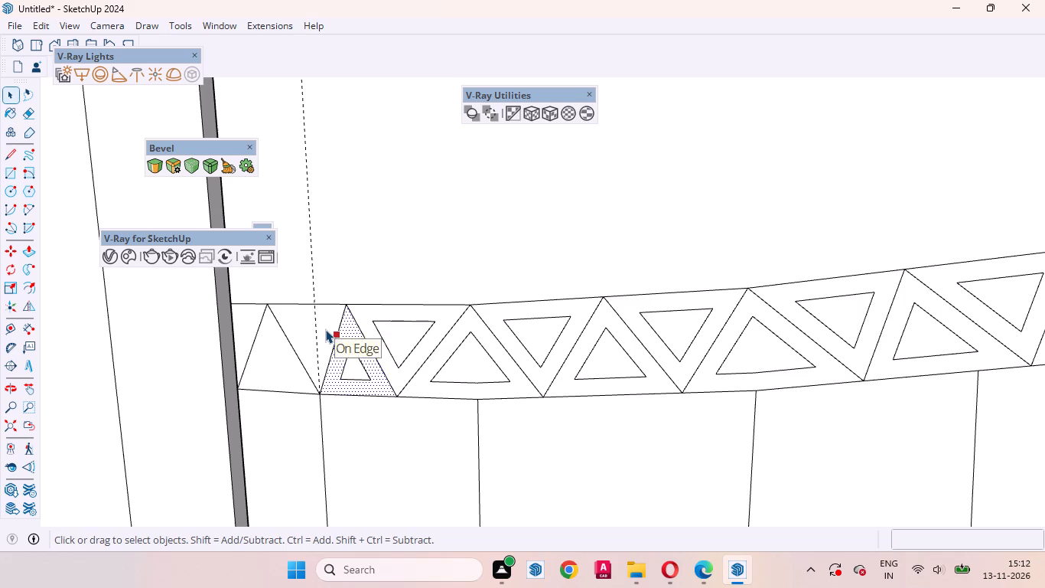
pyautogui.click(325, 329)
pyautogui.press('f')
pyautogui.doubleClick(301, 345)
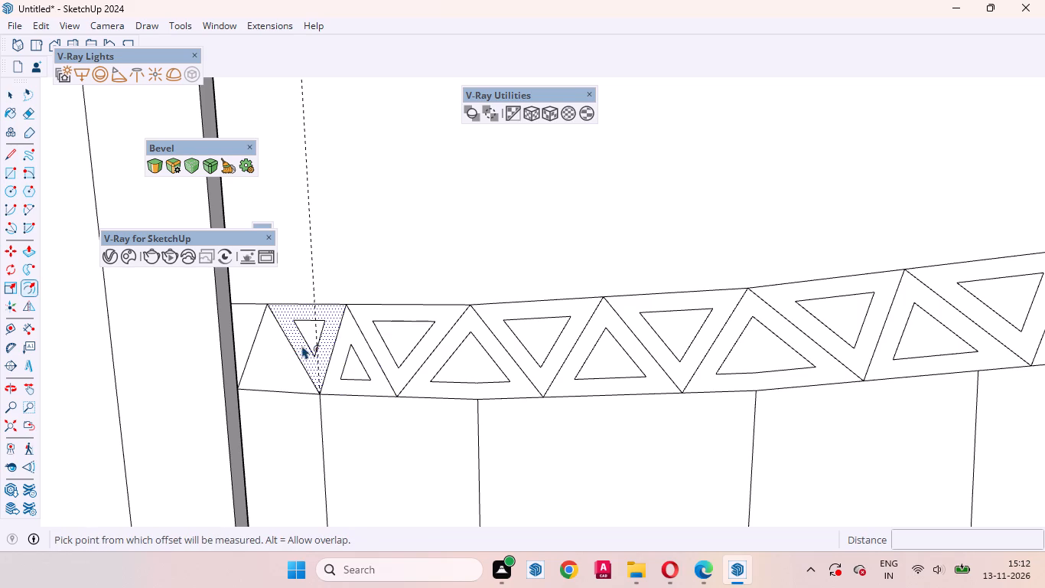
pyautogui.press('space')
pyautogui.click(259, 368)
pyautogui.press('f')
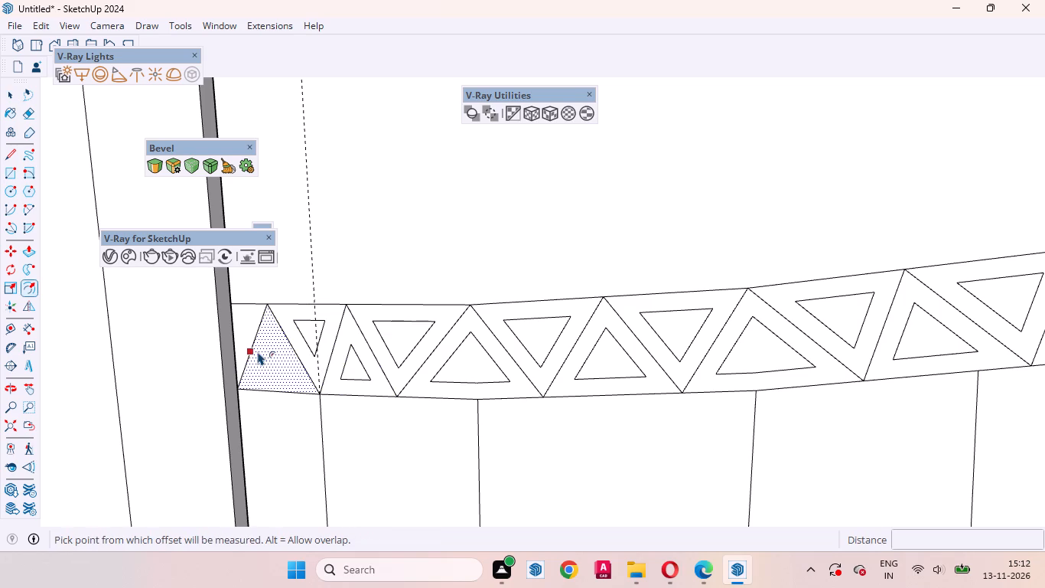
pyautogui.doubleClick(258, 351)
# Offset the small end triangle against the vertical frame inward by about 1/16".
pyautogui.press('space')
pyautogui.click(254, 324)
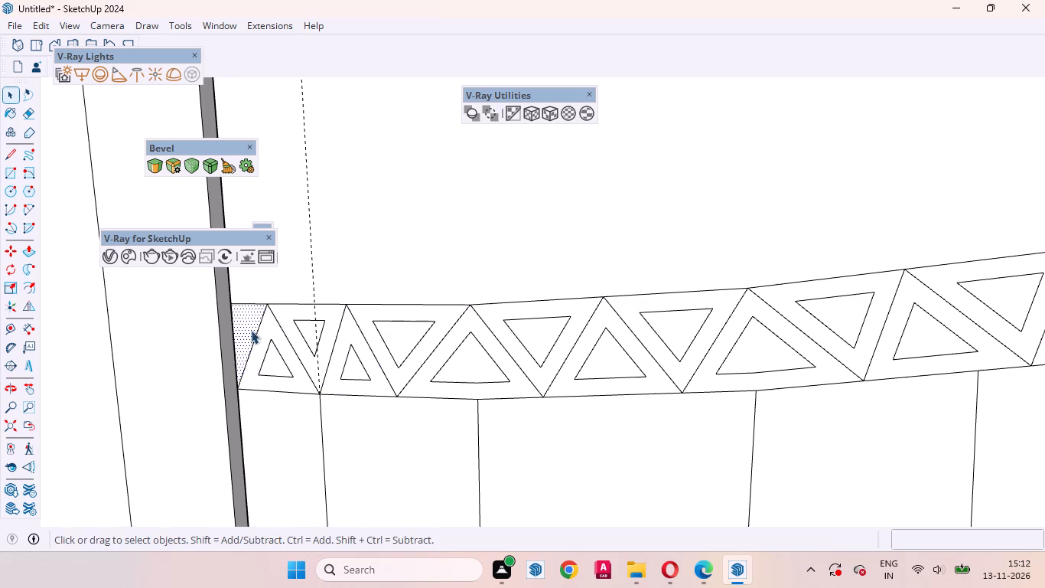
pyautogui.moveTo(261, 329); pyautogui.dragTo(349, 329, button='middle')
pyautogui.press('f')
pyautogui.scroll(3, 256, 342)
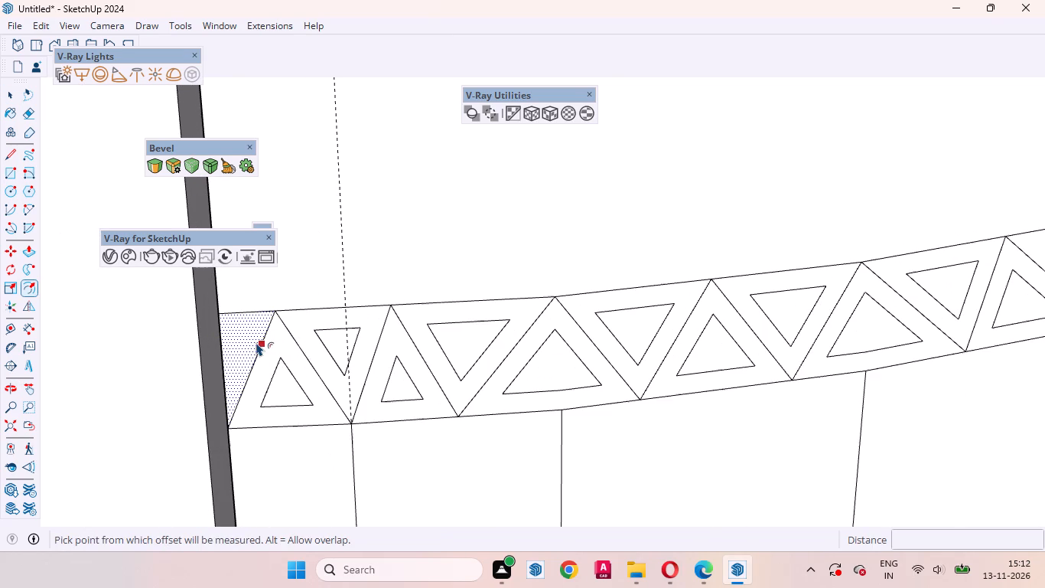
pyautogui.click(256, 342)
pyautogui.click(256, 342)
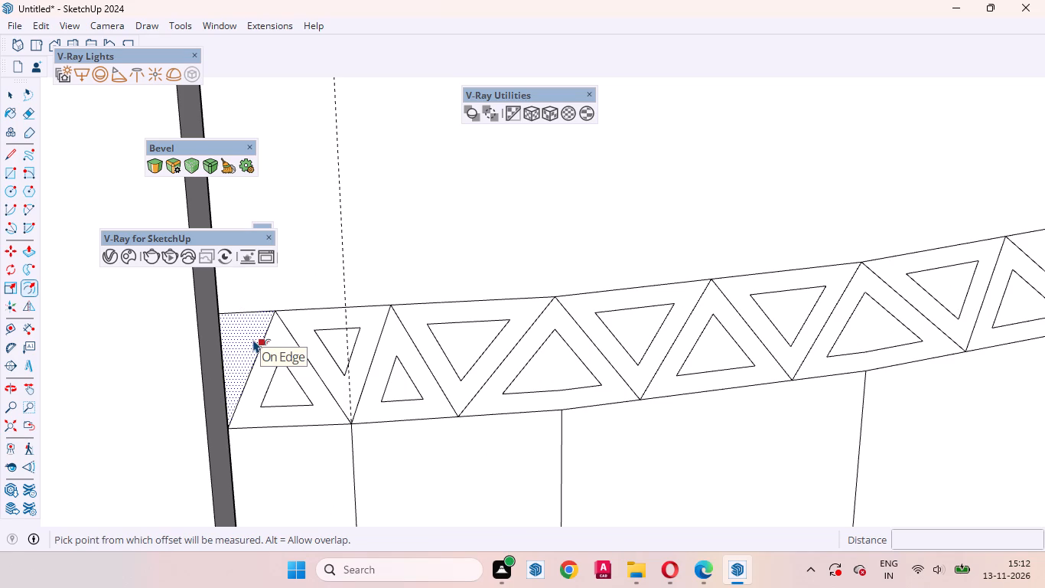
pyautogui.doubleClick(253, 339)
pyautogui.scroll(4, 243, 330)
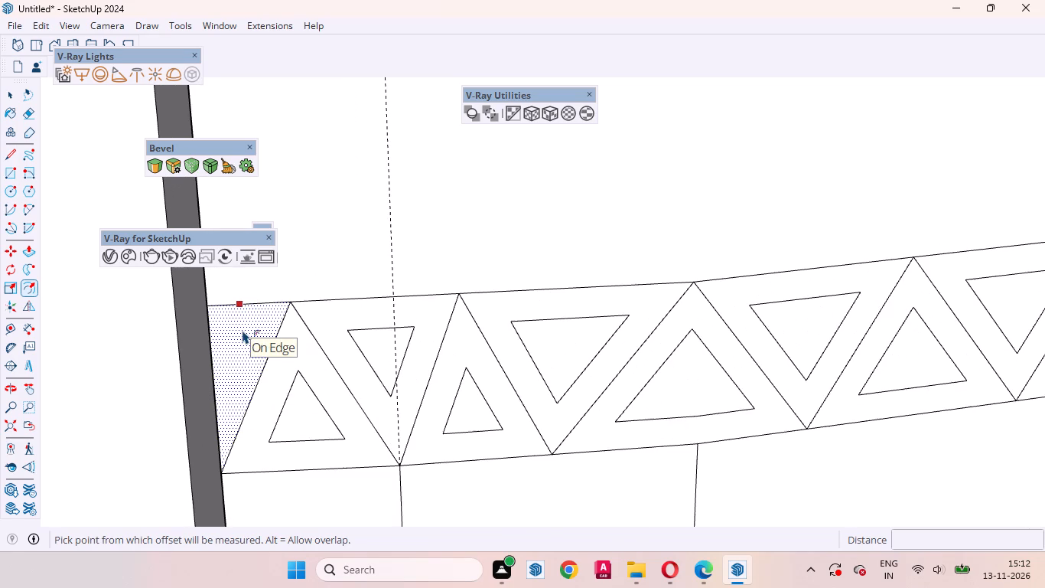
pyautogui.click(240, 305)
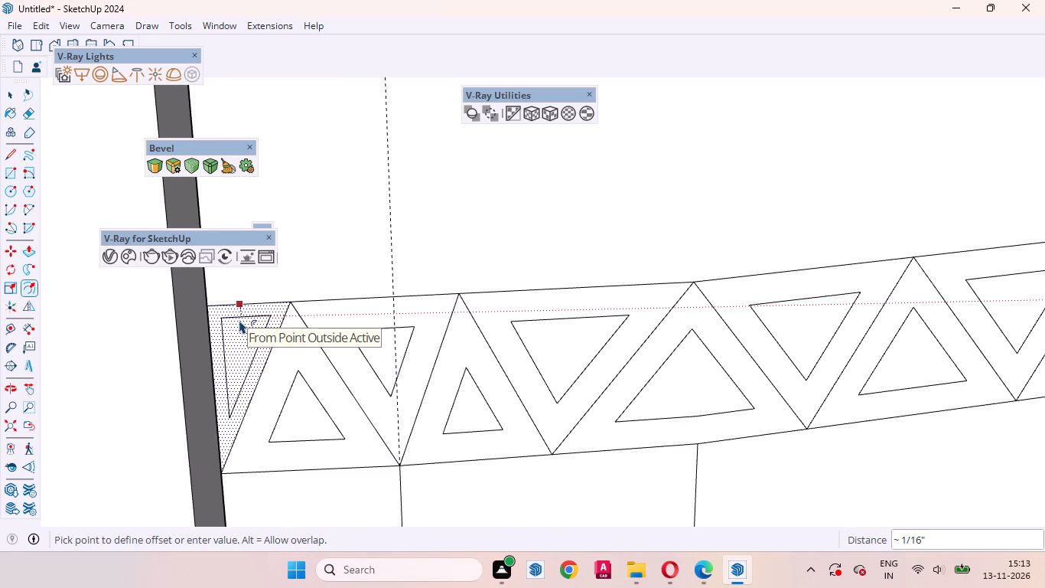
pyautogui.click(239, 320)
pyautogui.press('space')
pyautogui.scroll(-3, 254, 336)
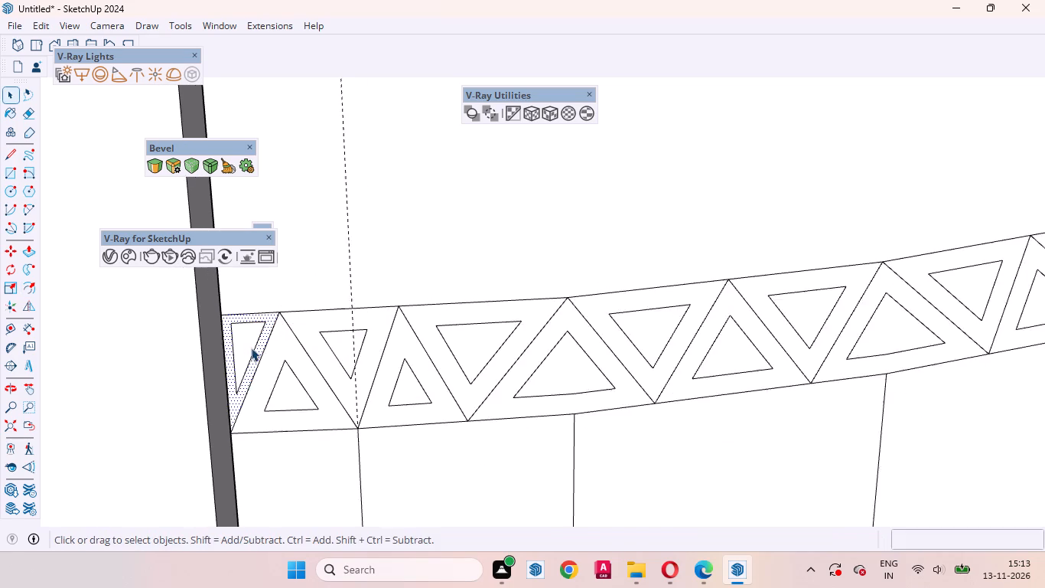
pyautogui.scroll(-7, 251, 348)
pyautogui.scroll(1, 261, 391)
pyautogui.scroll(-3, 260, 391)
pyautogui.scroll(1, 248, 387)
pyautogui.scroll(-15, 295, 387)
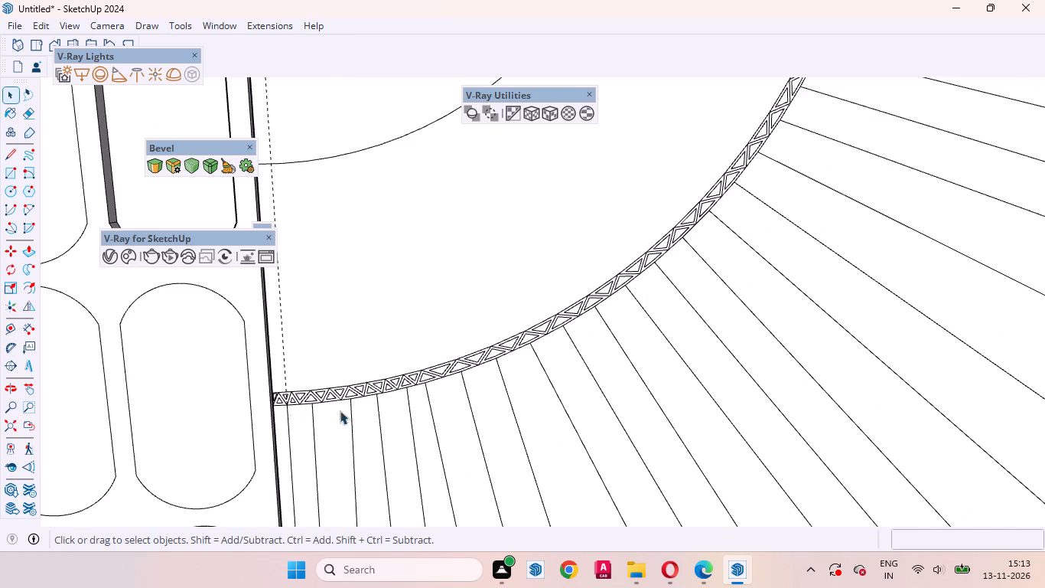
# Open the curved truss band for editing and push one inner-side triangle on its upper curve 4 mm inward.
pyautogui.scroll(-17, 340, 410)
pyautogui.click(721, 412)
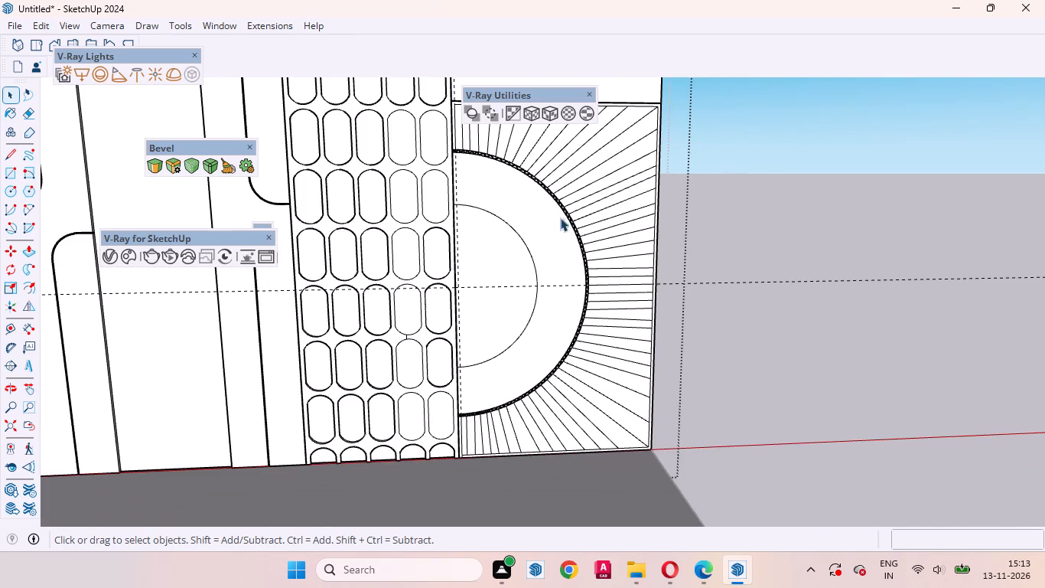
pyautogui.scroll(7, 565, 216)
pyautogui.moveTo(568, 247); pyautogui.dragTo(515, 205, button='middle')
pyautogui.scroll(7, 536, 211)
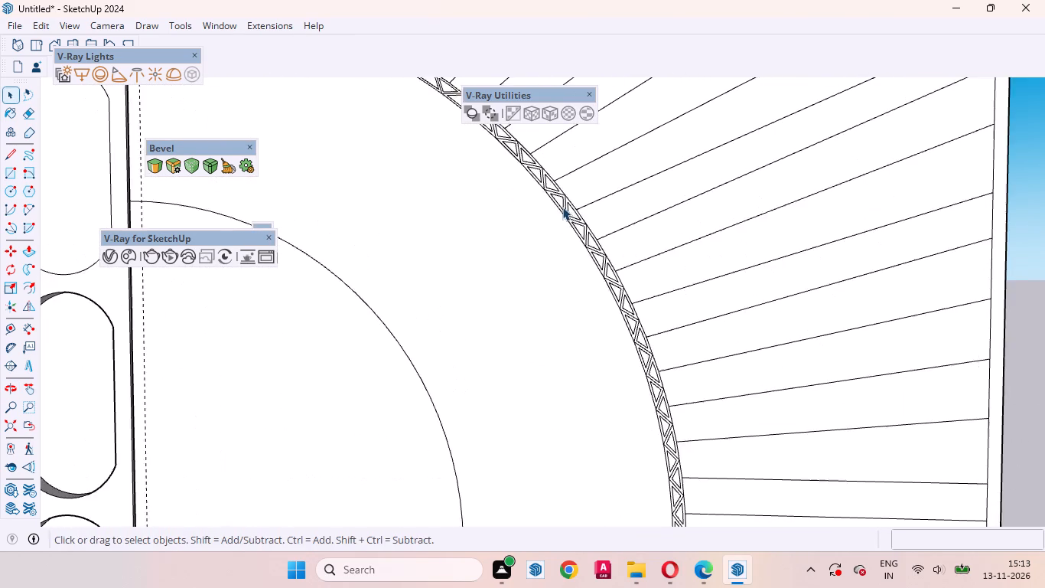
pyautogui.scroll(15, 562, 207)
pyautogui.click(582, 245)
pyautogui.scroll(3, 583, 245)
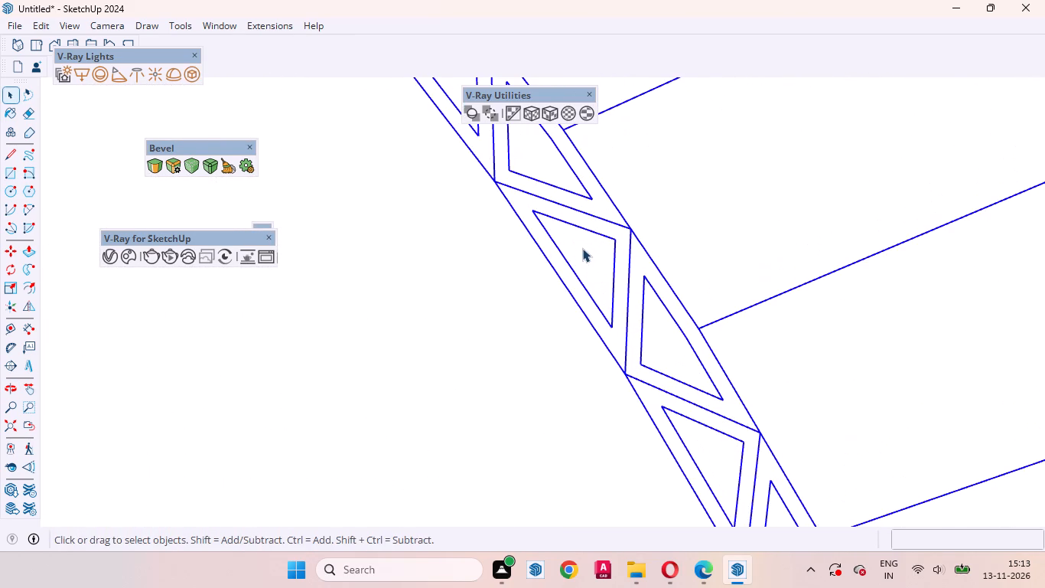
pyautogui.doubleClick(582, 248)
pyautogui.click(584, 248)
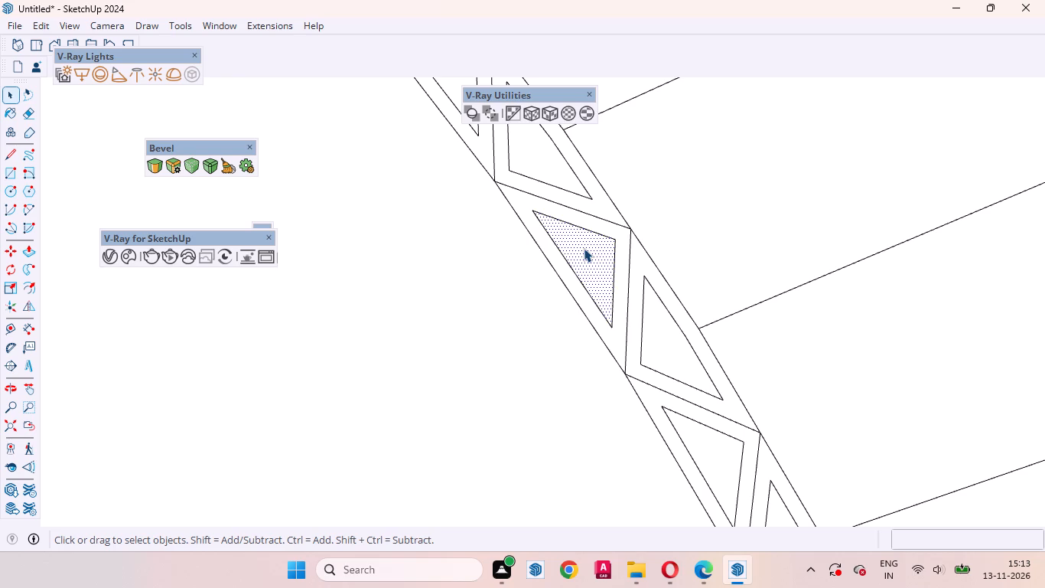
pyautogui.press('p')
pyautogui.scroll(4, 584, 248)
pyautogui.click(584, 248)
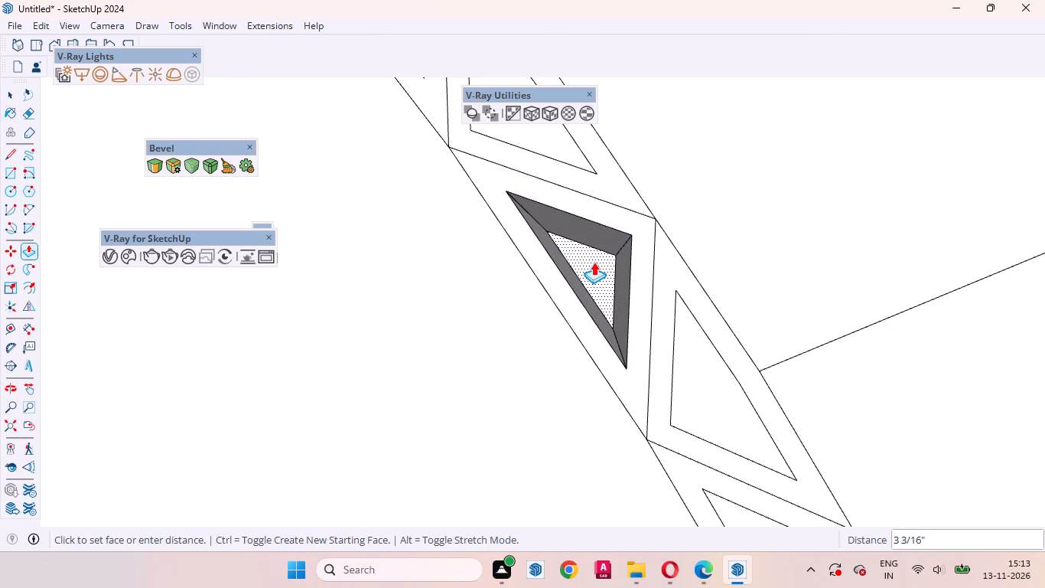
pyautogui.press('4')
pyautogui.write('mm')
pyautogui.press('Return')
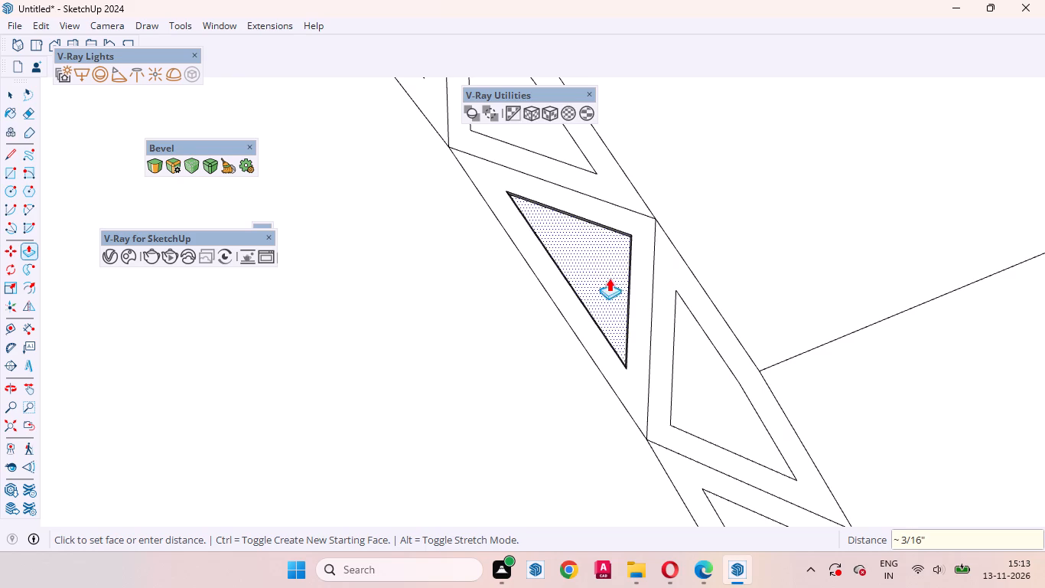
# Repeat the 4 mm recess on the three framed triangles following the first down the band and the two just above it.
pyautogui.scroll(-4, 623, 315)
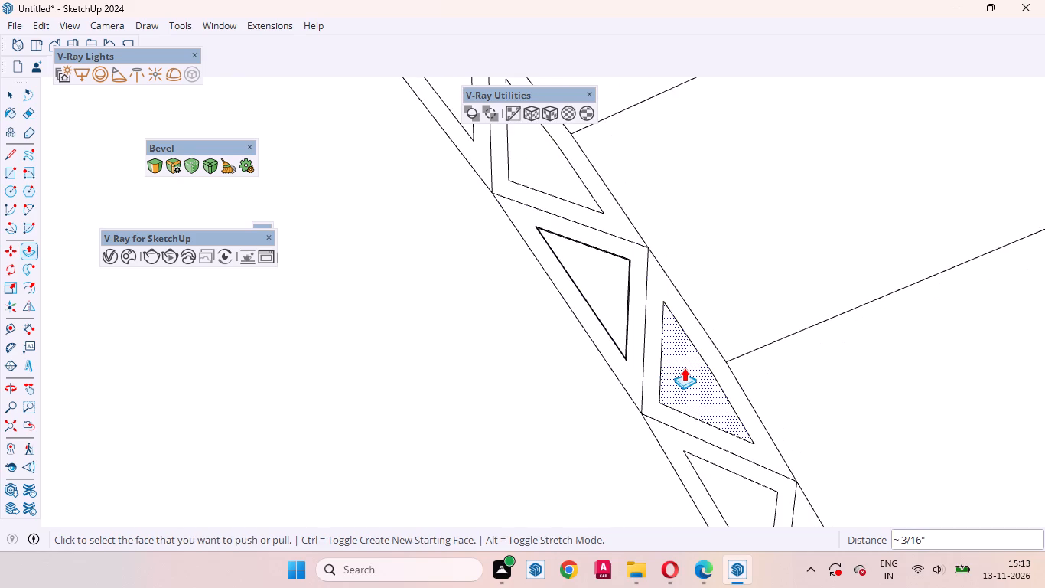
pyautogui.doubleClick(684, 367)
pyautogui.scroll(-7, 585, 264)
pyautogui.scroll(4, 659, 368)
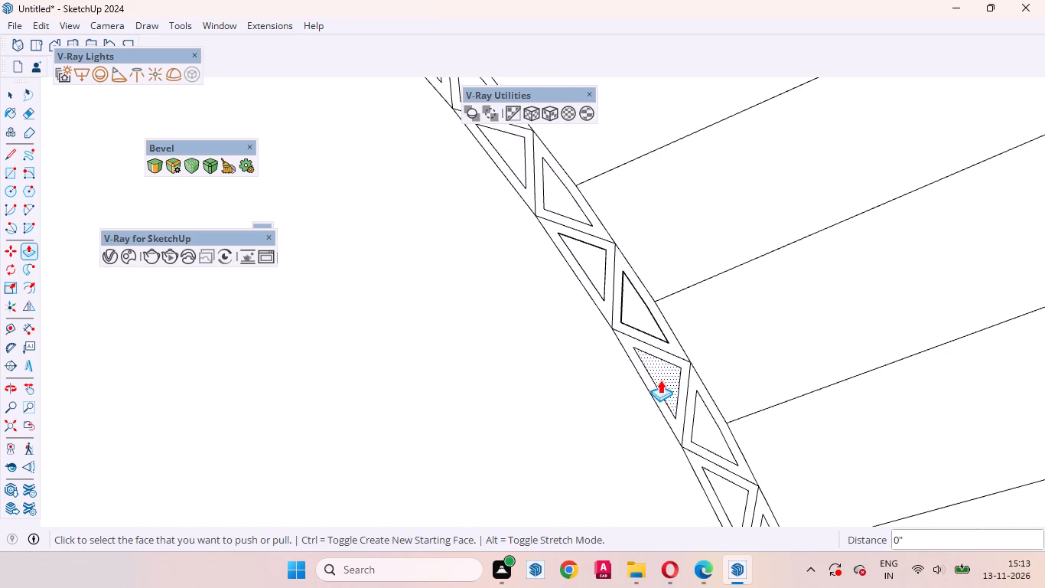
pyautogui.doubleClick(668, 368)
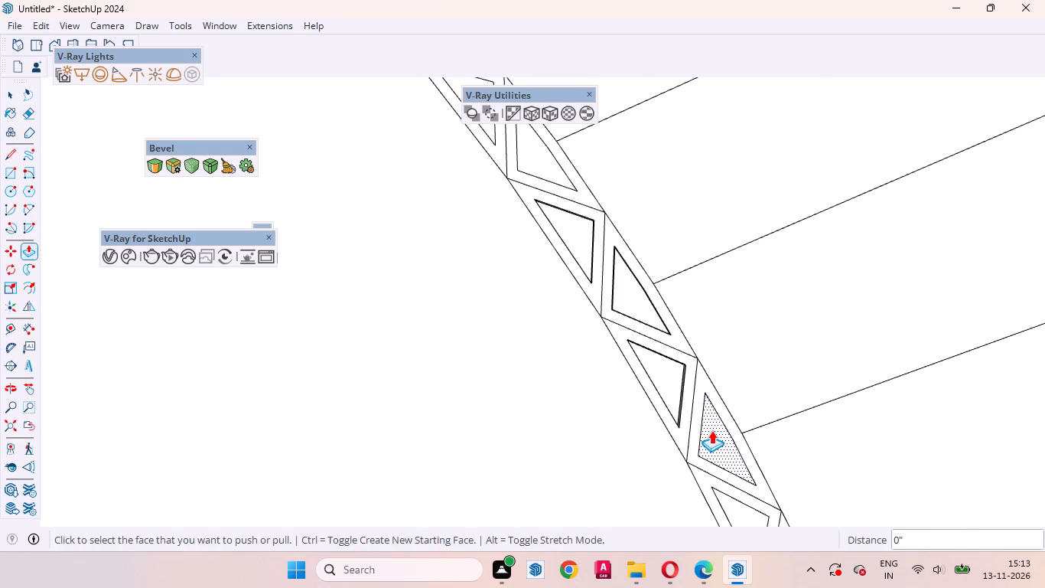
pyautogui.doubleClick(711, 430)
pyautogui.scroll(-2, 649, 360)
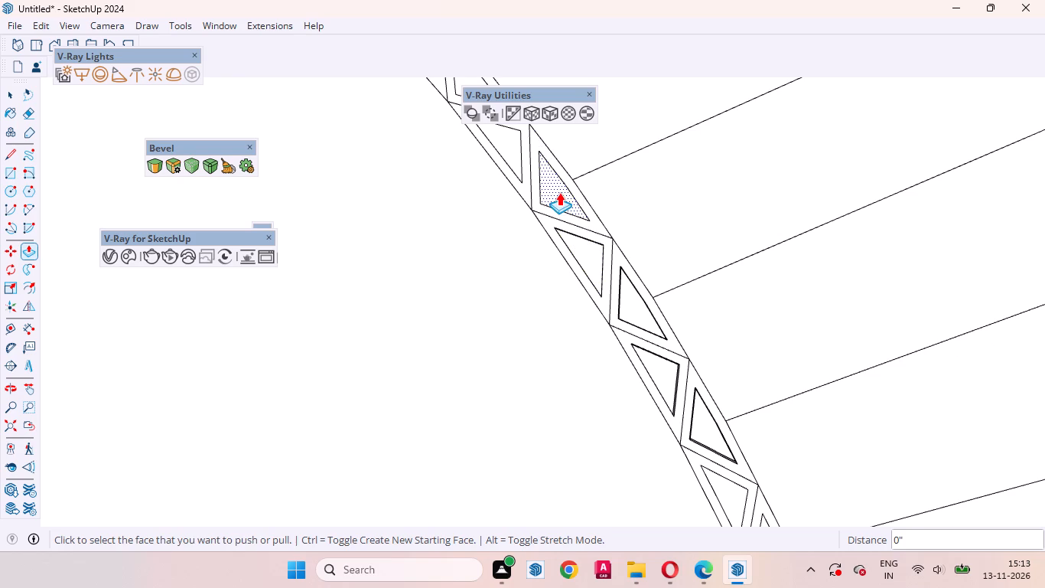
pyautogui.doubleClick(559, 192)
pyautogui.doubleClick(512, 145)
# Recess the next five framed triangles down the band by the same 4 mm, starting with an inner-side one.
pyautogui.scroll(-9, 565, 252)
pyautogui.scroll(-6, 620, 296)
pyautogui.scroll(4, 642, 327)
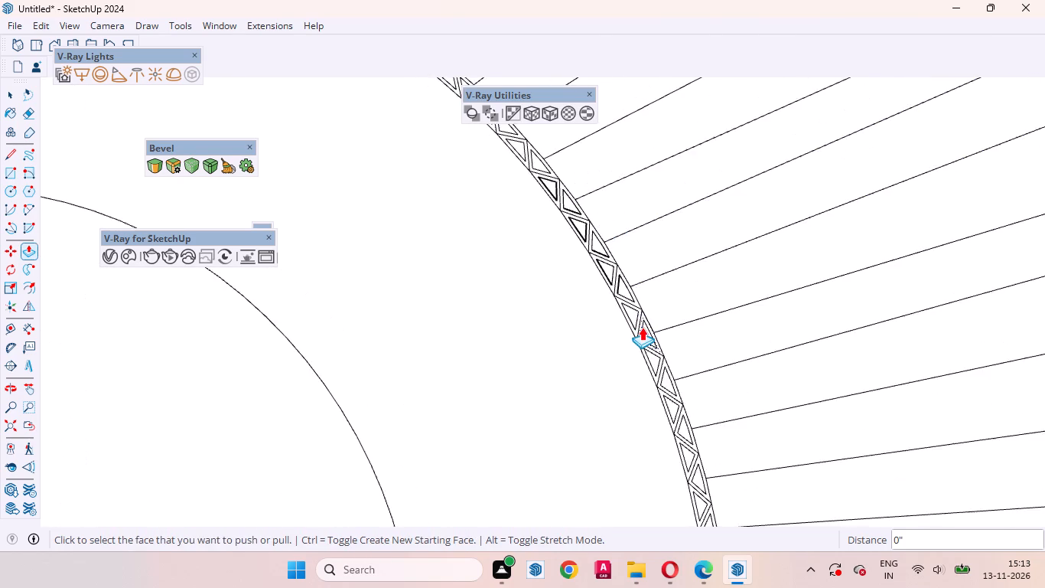
pyautogui.scroll(10, 641, 328)
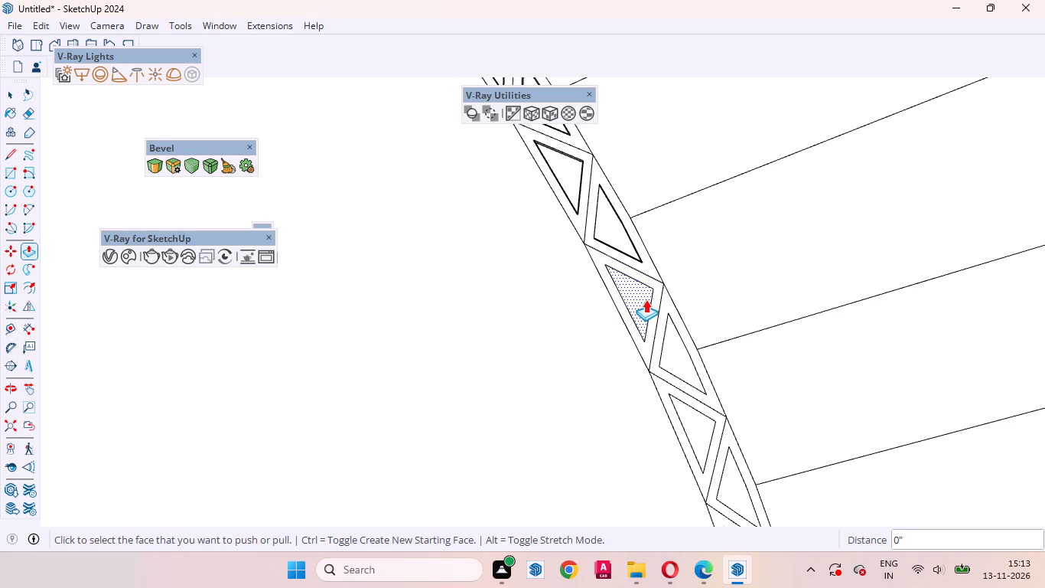
pyautogui.doubleClick(646, 299)
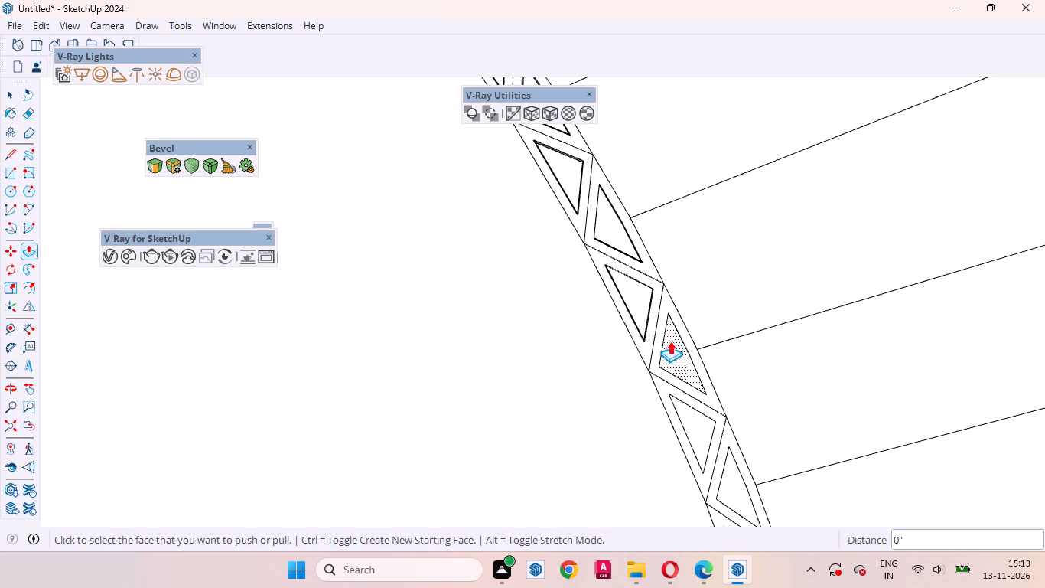
pyautogui.doubleClick(670, 341)
pyautogui.scroll(-6, 606, 228)
pyautogui.scroll(10, 630, 337)
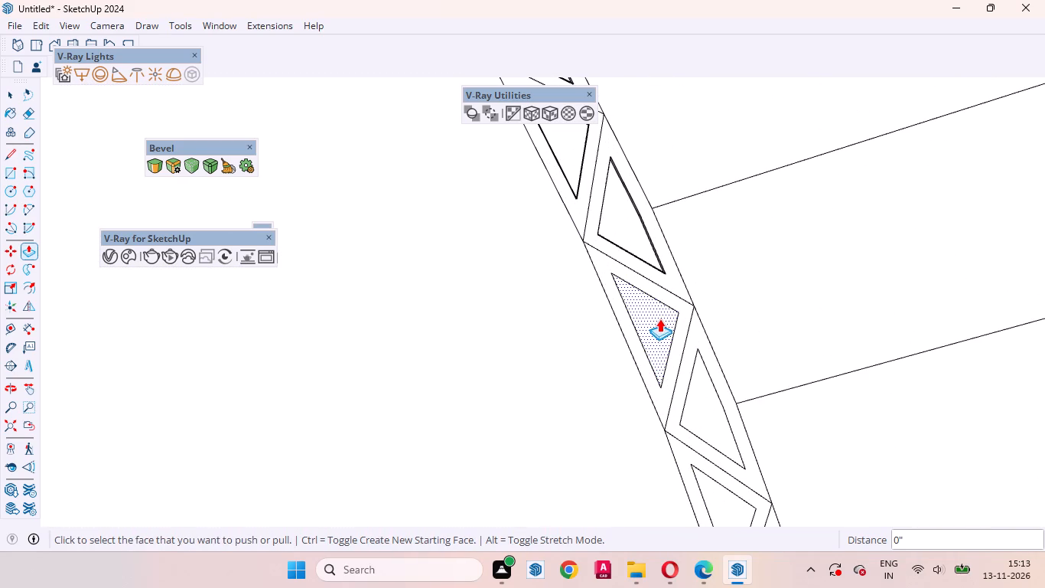
pyautogui.doubleClick(658, 318)
pyautogui.doubleClick(703, 393)
pyautogui.scroll(-3, 619, 236)
pyautogui.doubleClick(702, 439)
# Push the next six alternating outer-side and inner-side triangles down the band in by 4 mm.
pyautogui.scroll(-7, 647, 214)
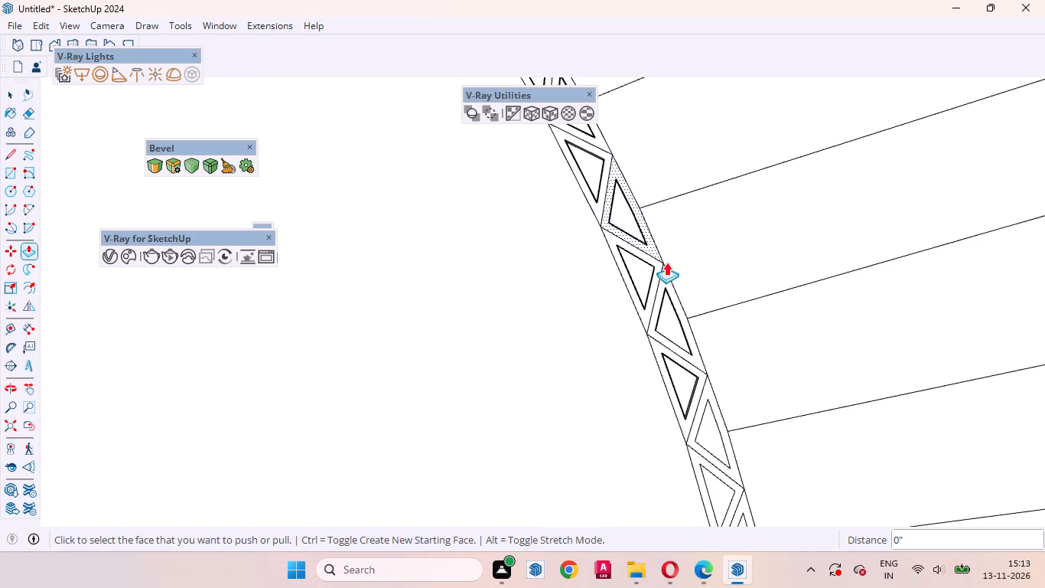
pyautogui.scroll(-8, 618, 232)
pyautogui.scroll(12, 662, 371)
pyautogui.doubleClick(669, 340)
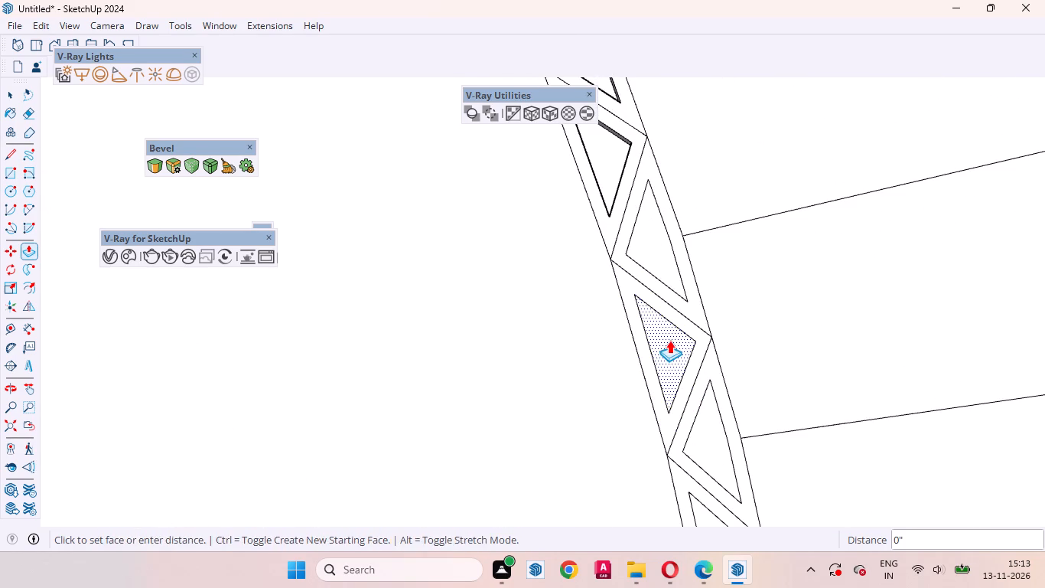
pyautogui.doubleClick(665, 252)
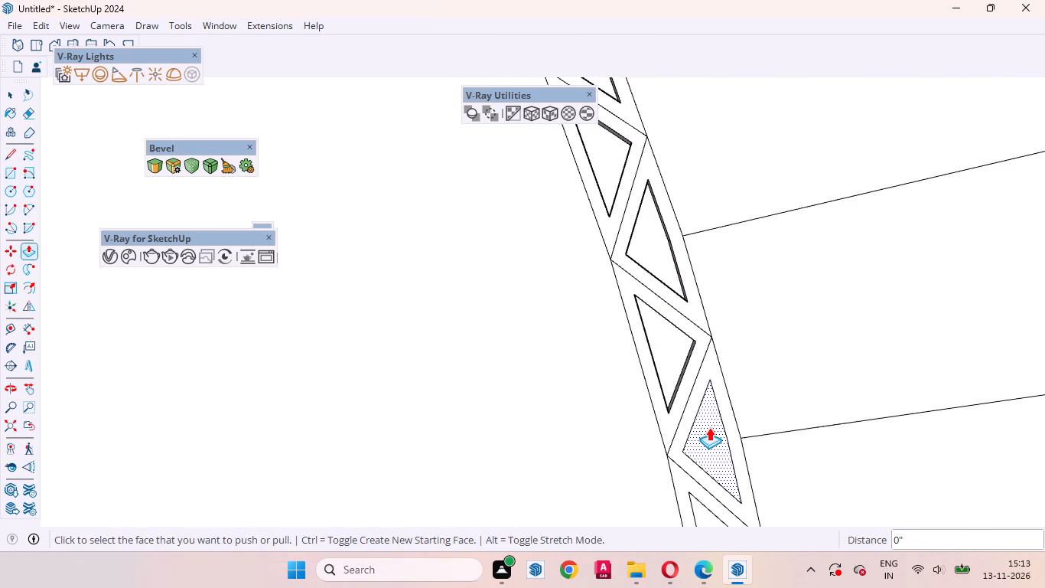
pyautogui.doubleClick(709, 427)
pyautogui.scroll(-11, 604, 165)
pyautogui.scroll(5, 659, 339)
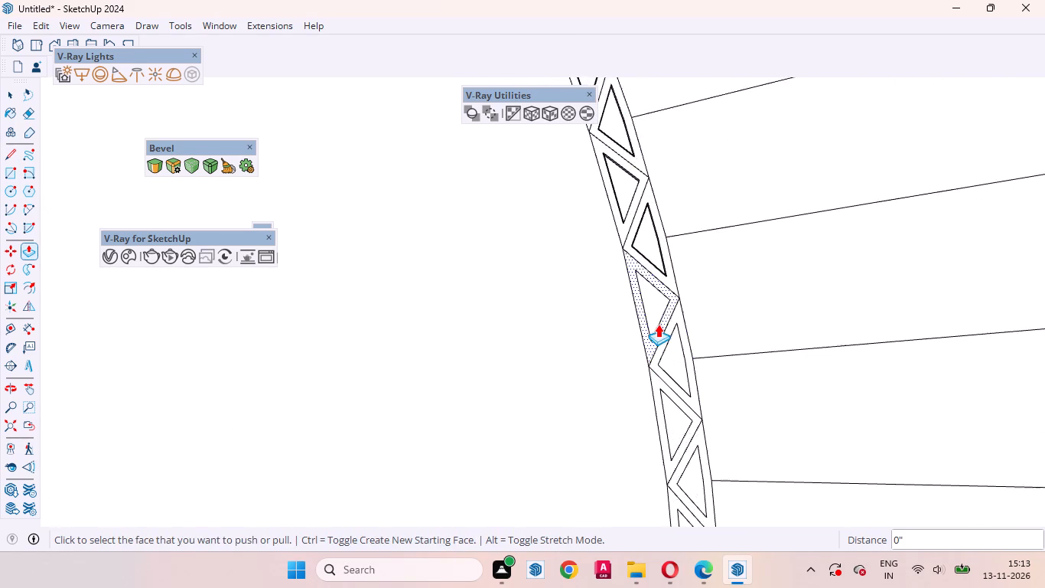
pyautogui.scroll(2, 658, 324)
pyautogui.doubleClick(658, 299)
pyautogui.doubleClick(681, 362)
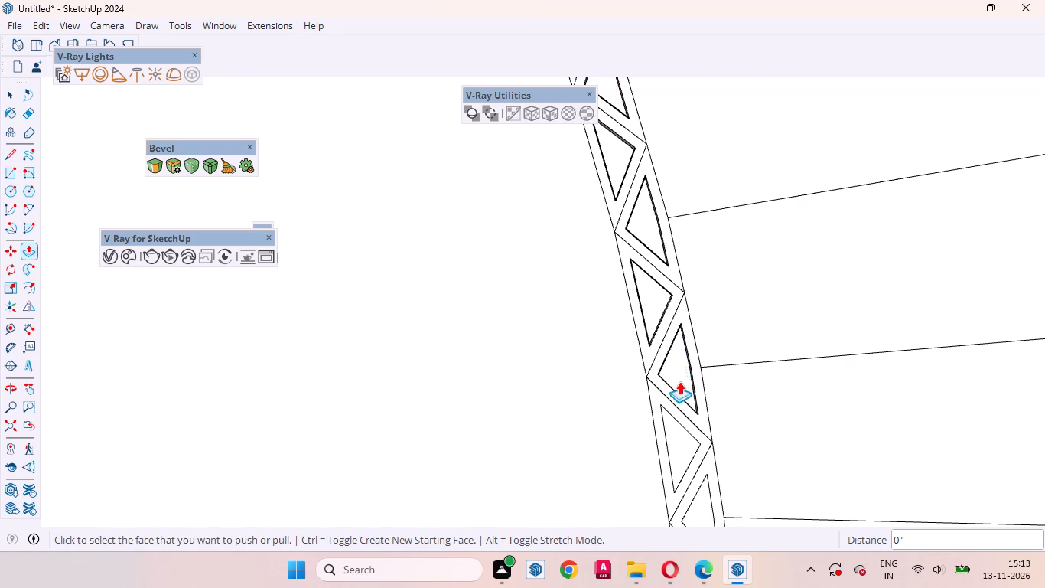
pyautogui.doubleClick(684, 436)
# Recess the four remaining triangles above the horizontal dashed guide line by 4 mm.
pyautogui.scroll(-9, 622, 258)
pyautogui.scroll(2, 682, 407)
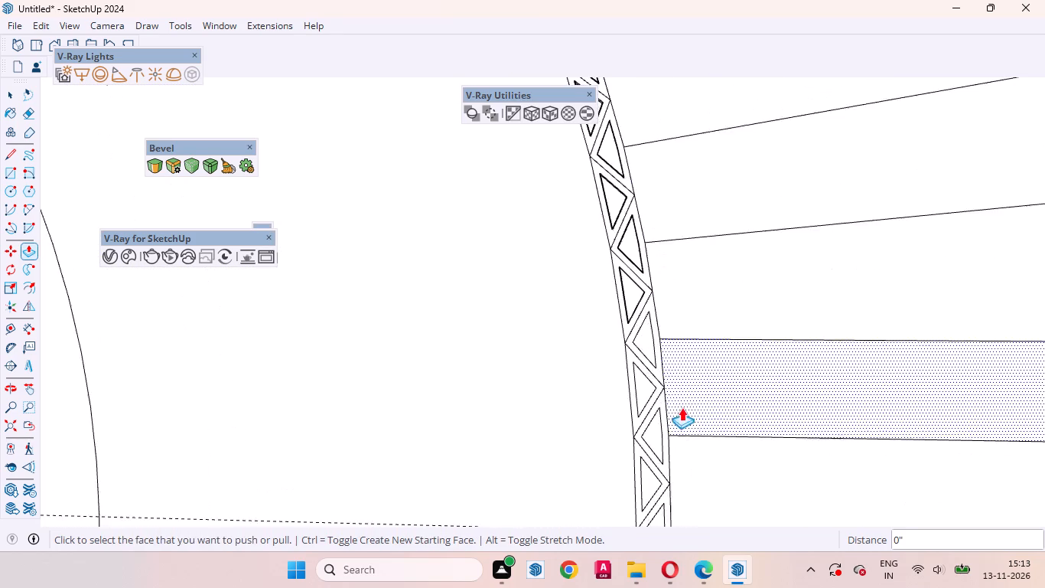
pyautogui.scroll(10, 682, 407)
pyautogui.doubleClick(639, 309)
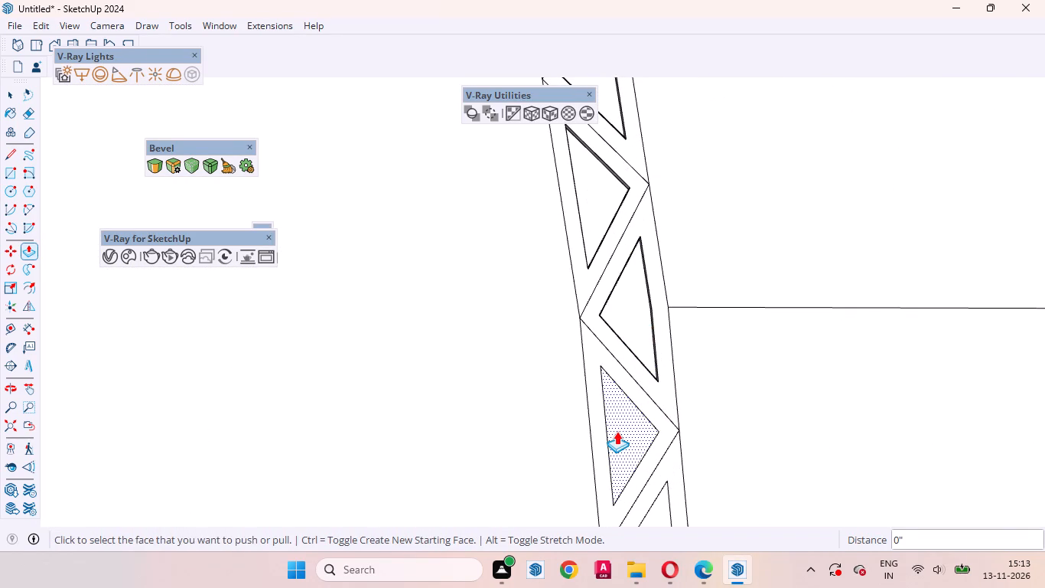
pyautogui.doubleClick(617, 431)
pyautogui.scroll(-8, 607, 257)
pyautogui.scroll(3, 623, 374)
pyautogui.doubleClick(636, 400)
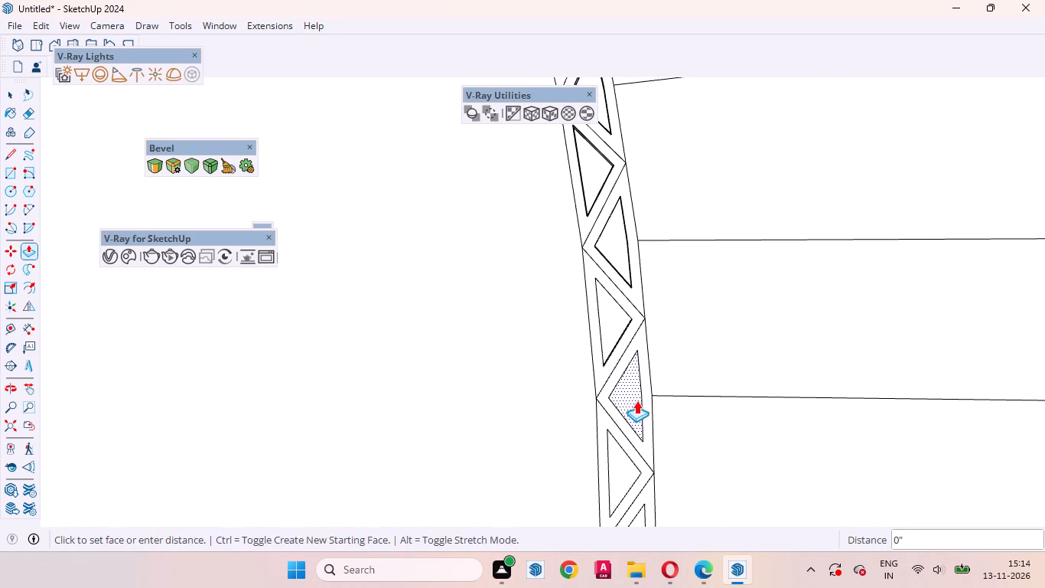
pyautogui.doubleClick(627, 464)
# Push in the triangle crossed by the horizontal dashed guide line and the two directly below it by 4 mm.
pyautogui.scroll(-10, 598, 278)
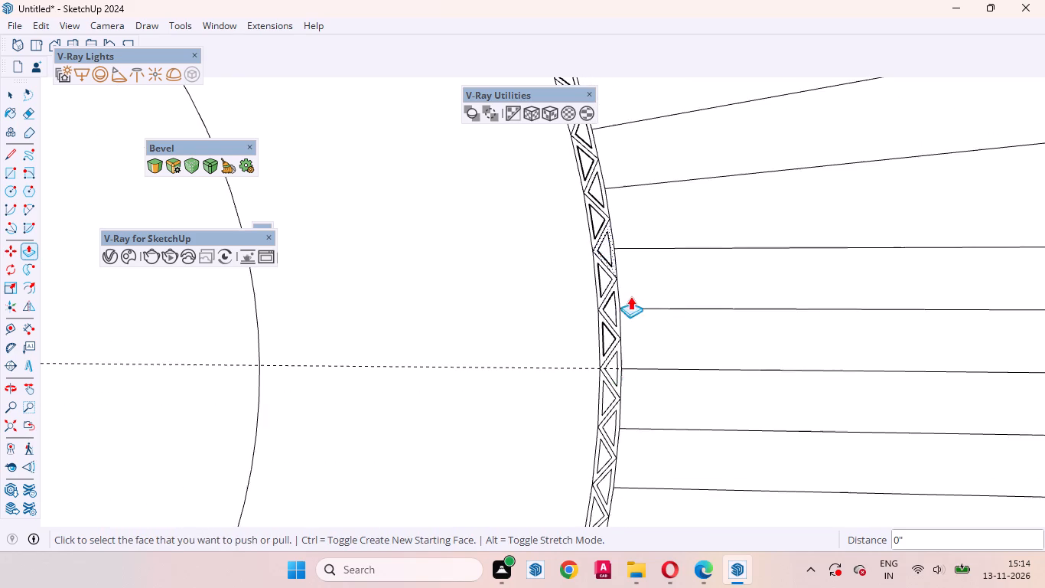
pyautogui.scroll(12, 623, 387)
pyautogui.doubleClick(610, 347)
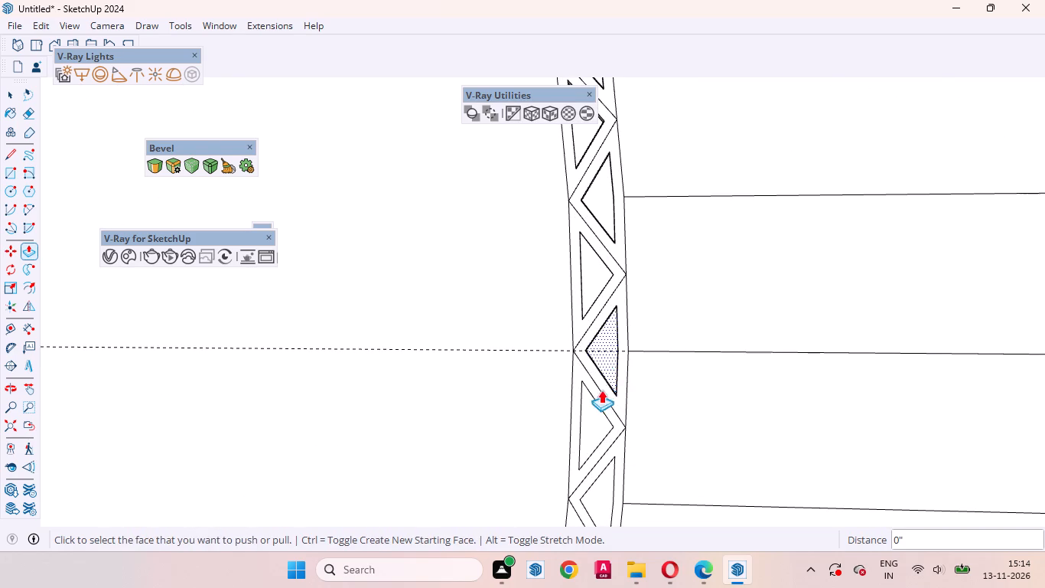
pyautogui.doubleClick(594, 420)
pyautogui.scroll(-3, 596, 281)
pyautogui.doubleClick(601, 444)
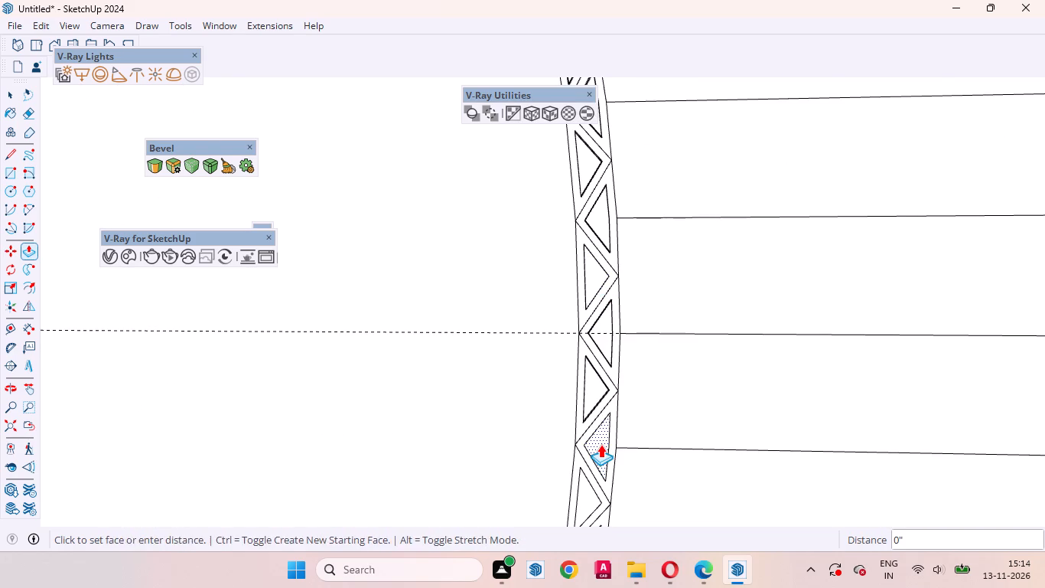
# Repeat the 4 mm recess on the next six triangles below, where the band starts curving back inward.
pyautogui.scroll(-10, 597, 263)
pyautogui.scroll(12, 607, 400)
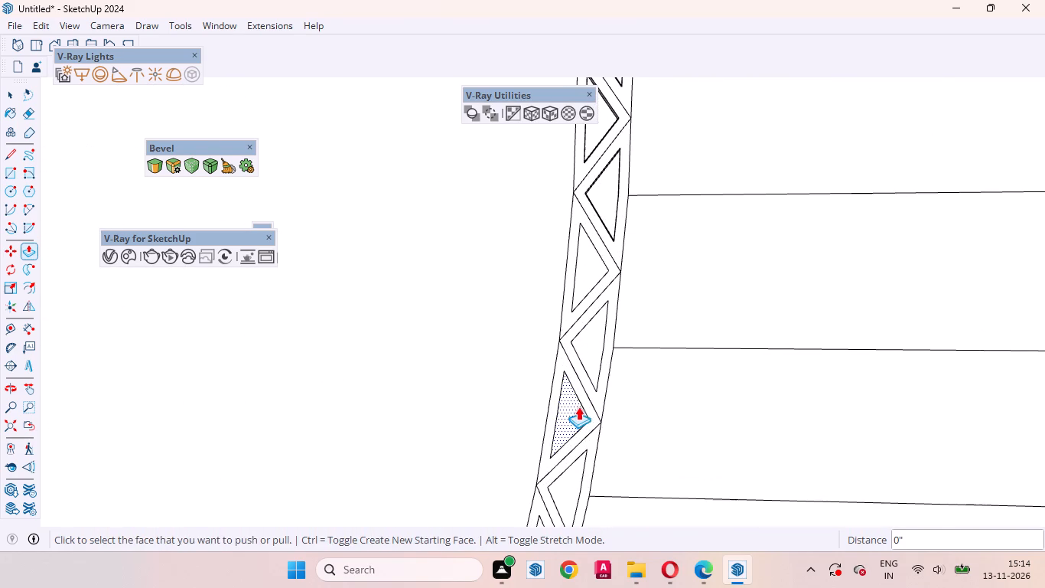
pyautogui.doubleClick(577, 407)
pyautogui.doubleClick(585, 345)
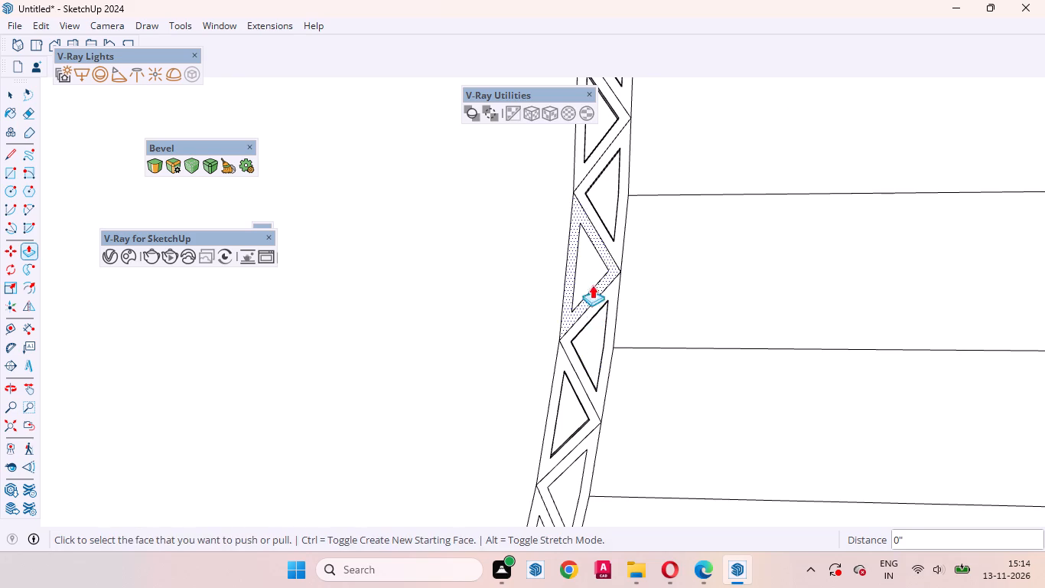
pyautogui.doubleClick(588, 267)
pyautogui.scroll(-9, 625, 238)
pyautogui.scroll(8, 607, 416)
pyautogui.doubleClick(552, 384)
pyautogui.doubleClick(578, 311)
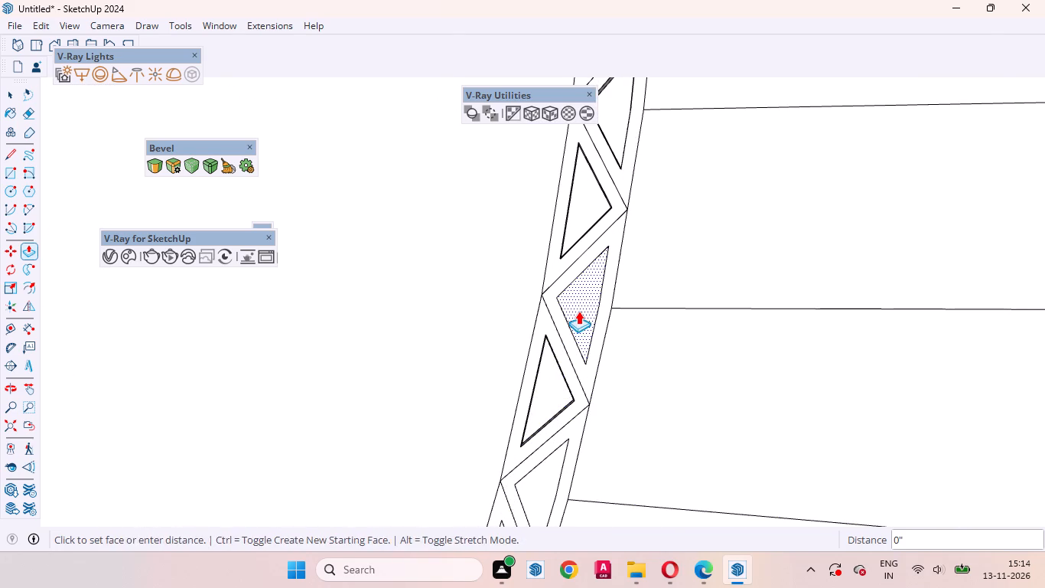
pyautogui.doubleClick(540, 478)
# Recess the next five framed triangles along the lower curve of the band by 4 mm.
pyautogui.scroll(-8, 558, 322)
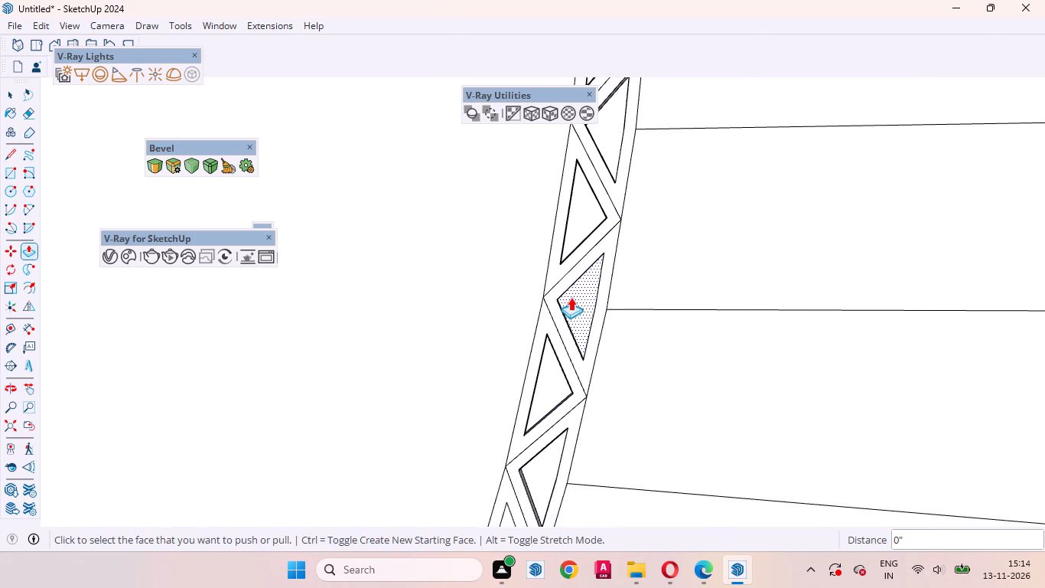
pyautogui.scroll(-3, 571, 297)
pyautogui.scroll(-3, 711, 295)
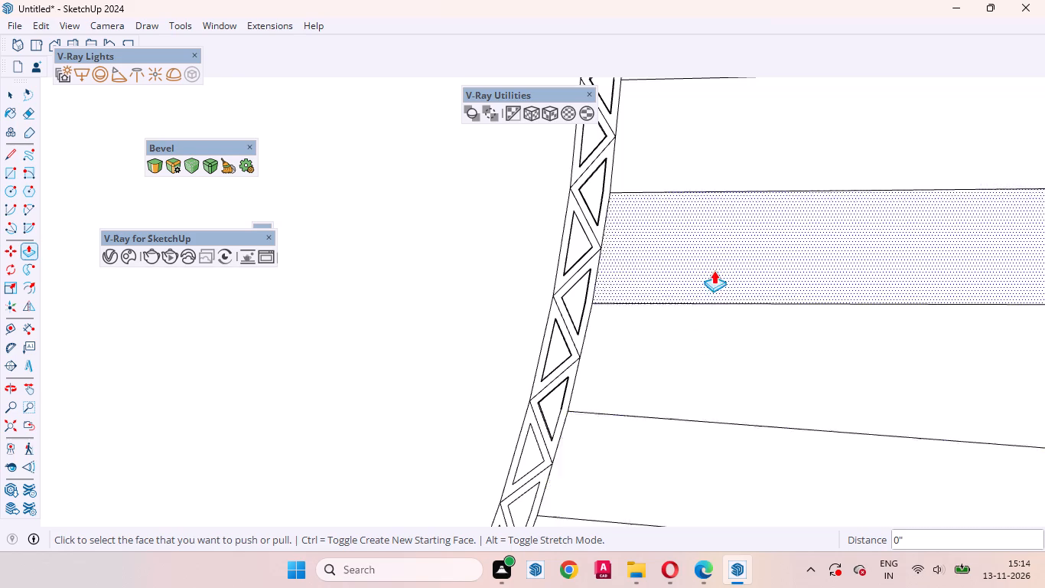
pyautogui.scroll(-1, 714, 270)
pyautogui.scroll(-5, 724, 204)
pyautogui.scroll(12, 659, 417)
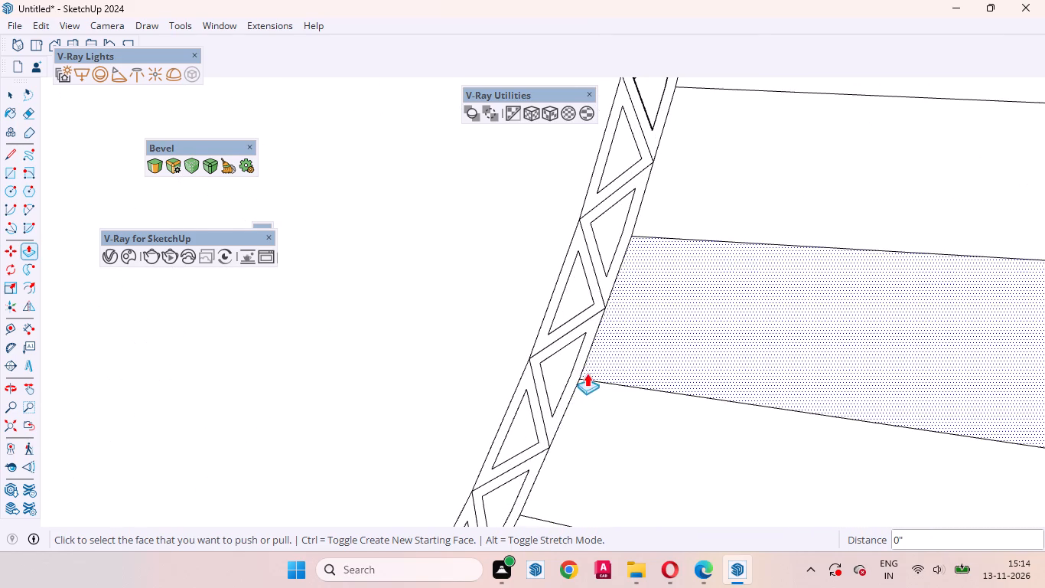
pyautogui.doubleClick(565, 361)
pyautogui.doubleClick(566, 289)
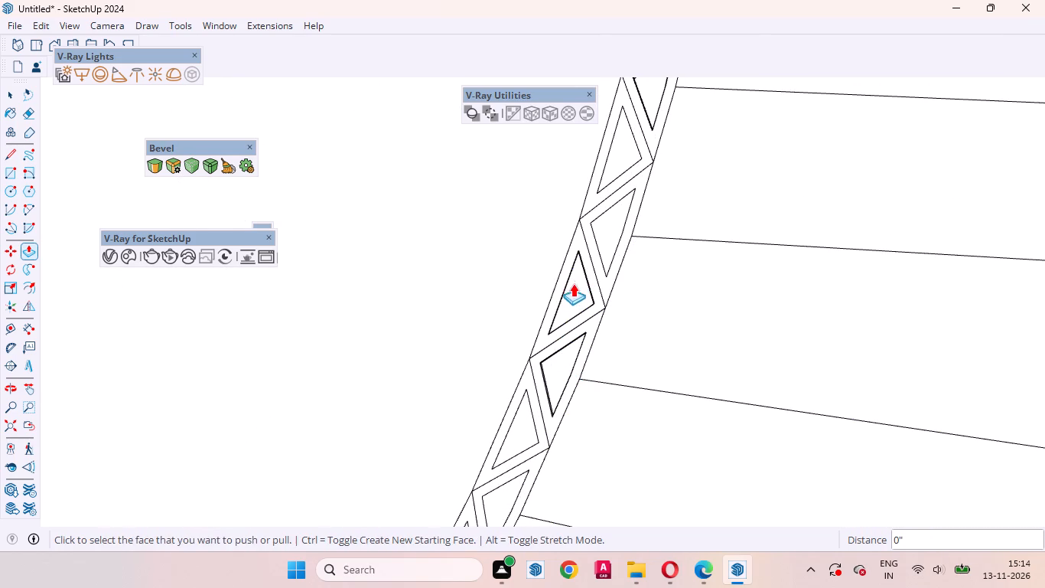
pyautogui.doubleClick(612, 218)
pyautogui.doubleClick(620, 146)
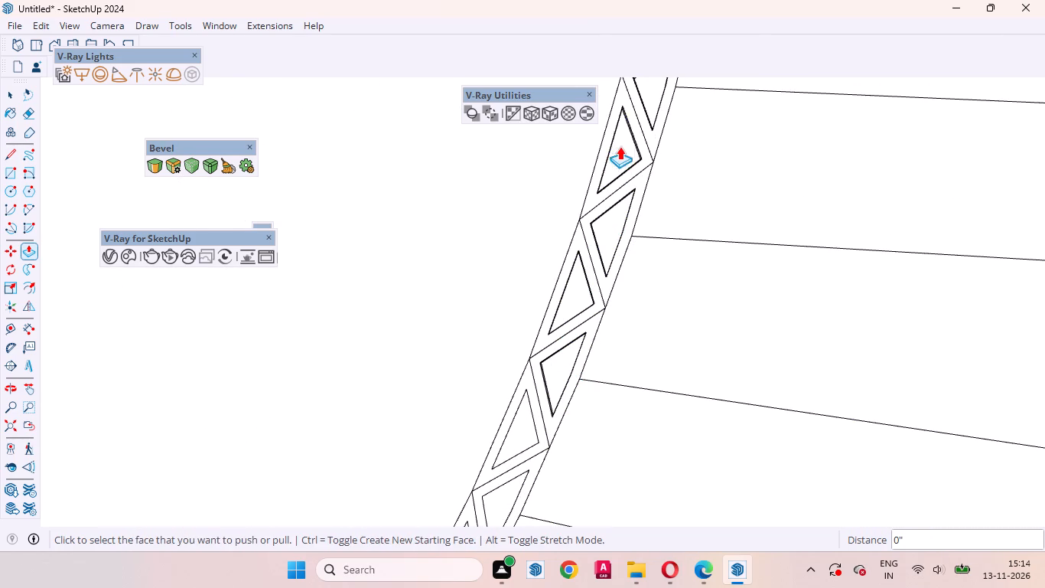
pyautogui.doubleClick(519, 433)
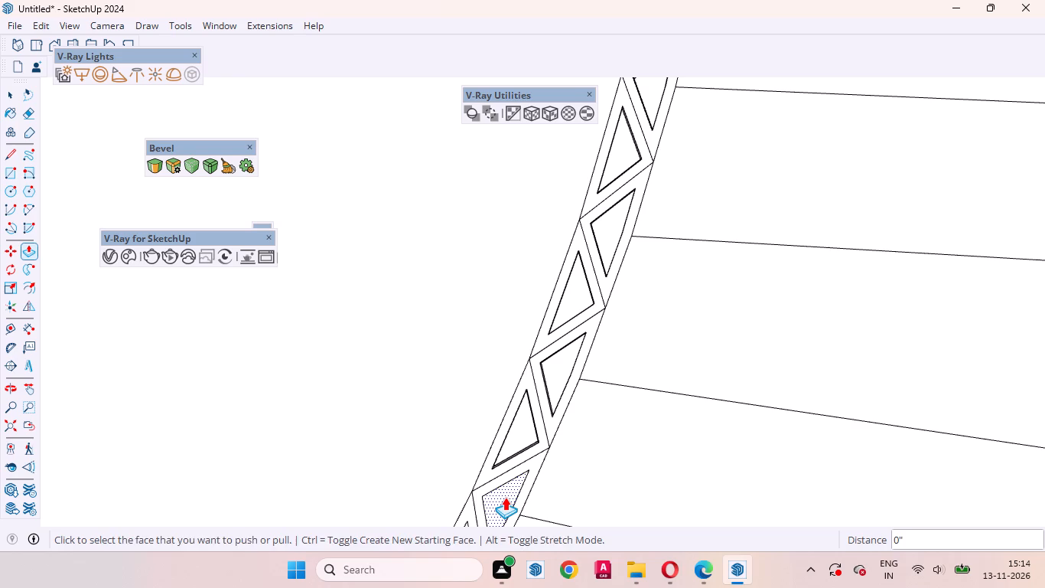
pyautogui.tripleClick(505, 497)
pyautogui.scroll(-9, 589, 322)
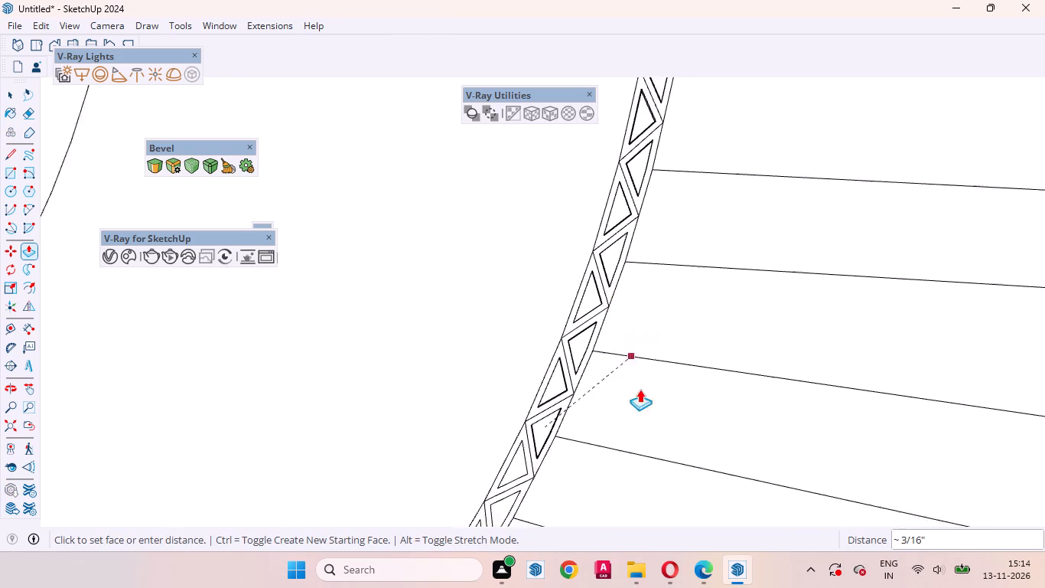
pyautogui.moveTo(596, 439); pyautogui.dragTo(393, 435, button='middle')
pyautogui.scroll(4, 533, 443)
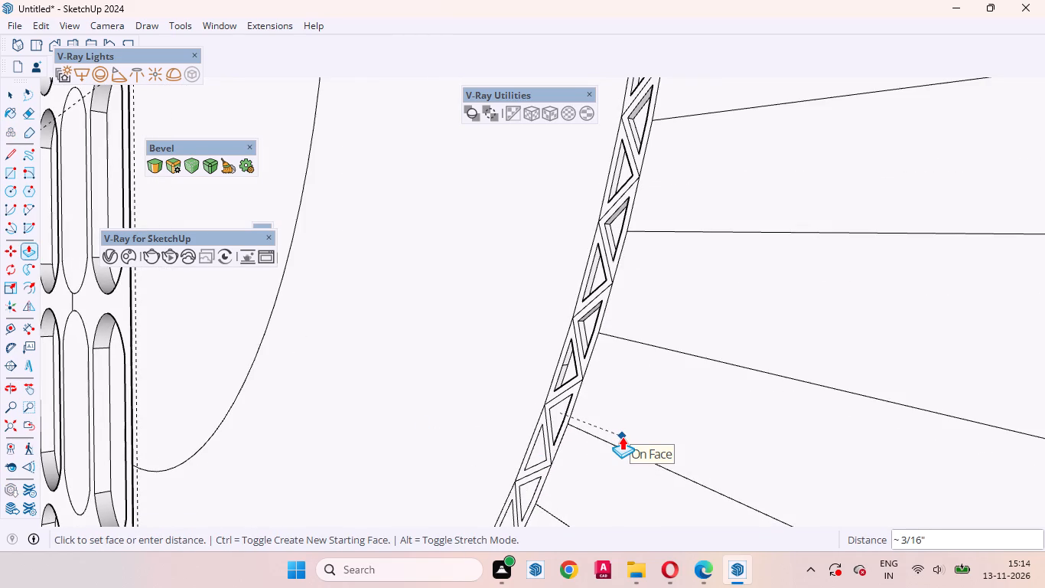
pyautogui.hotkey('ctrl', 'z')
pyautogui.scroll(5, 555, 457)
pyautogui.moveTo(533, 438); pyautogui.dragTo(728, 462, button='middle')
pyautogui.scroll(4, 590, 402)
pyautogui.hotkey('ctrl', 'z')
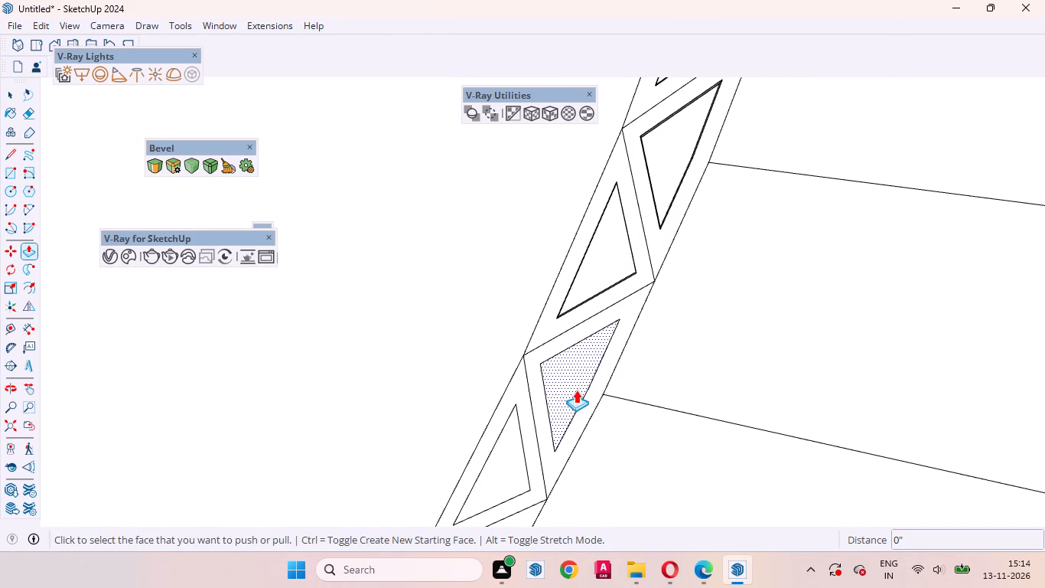
# Recess the next six framed triangles down the lower curve of the band by 4 mm, starting just below the last recessed one.
pyautogui.click(569, 385)
pyautogui.write('4mm')
pyautogui.press('Return')
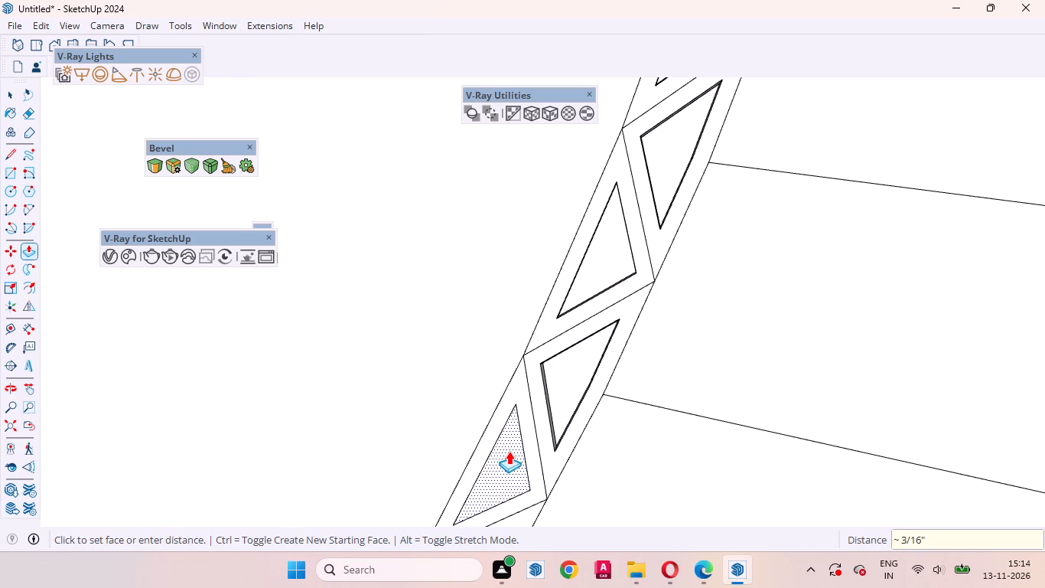
pyautogui.doubleClick(509, 451)
pyautogui.scroll(-17, 574, 304)
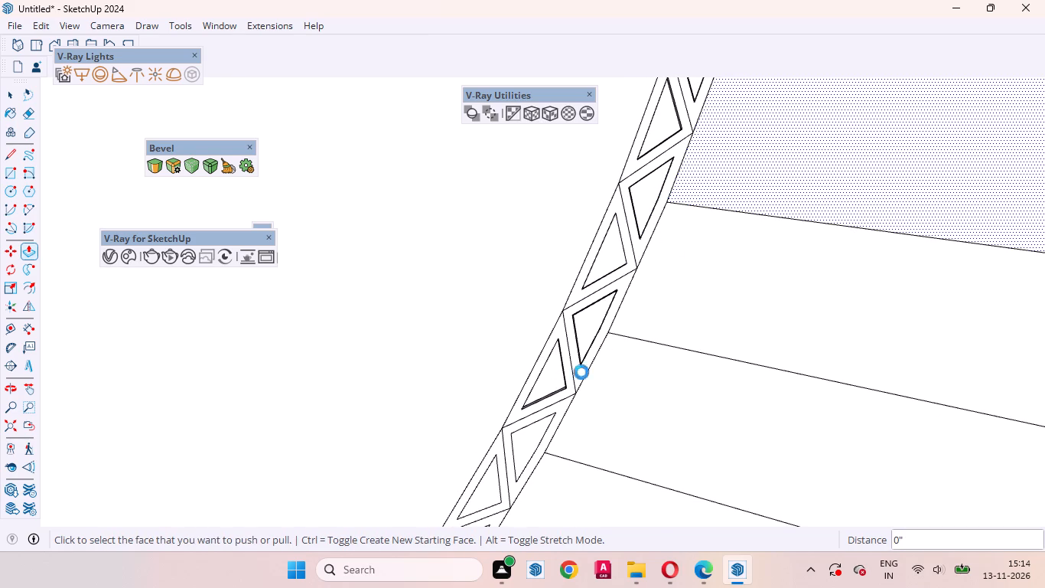
pyautogui.scroll(-4, 622, 232)
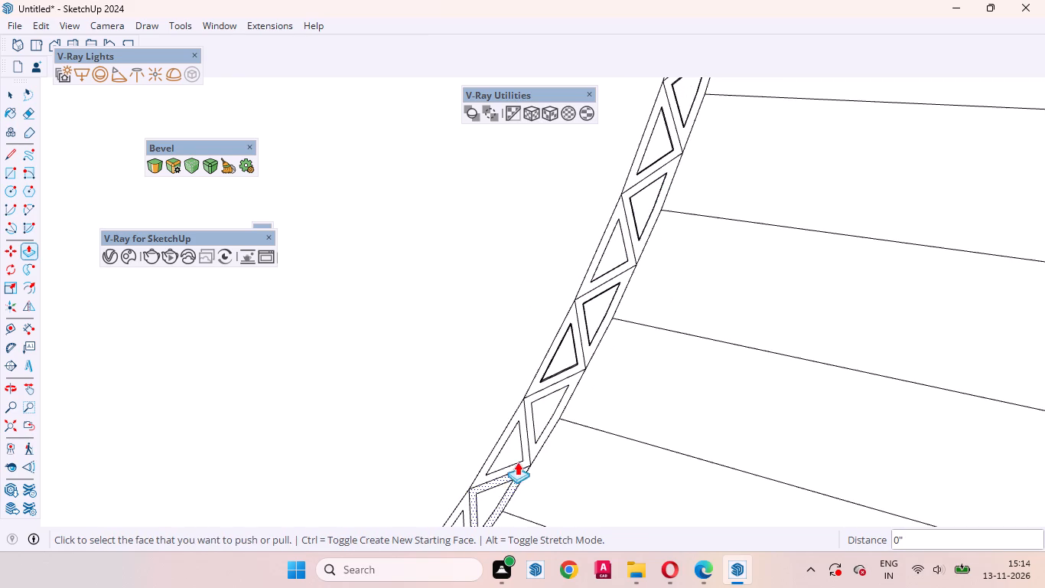
pyautogui.doubleClick(547, 400)
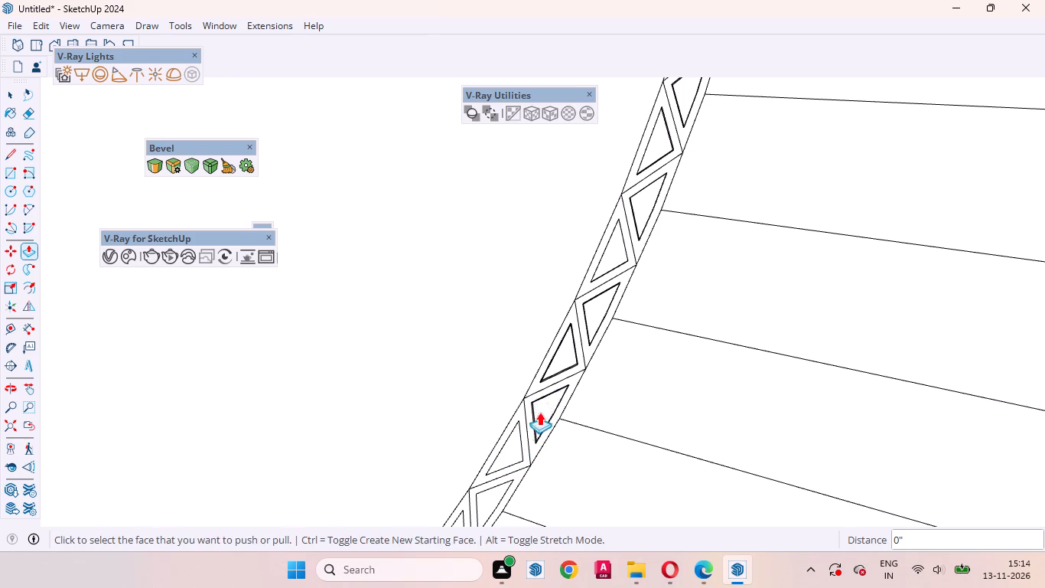
pyautogui.doubleClick(507, 449)
pyautogui.scroll(-10, 623, 305)
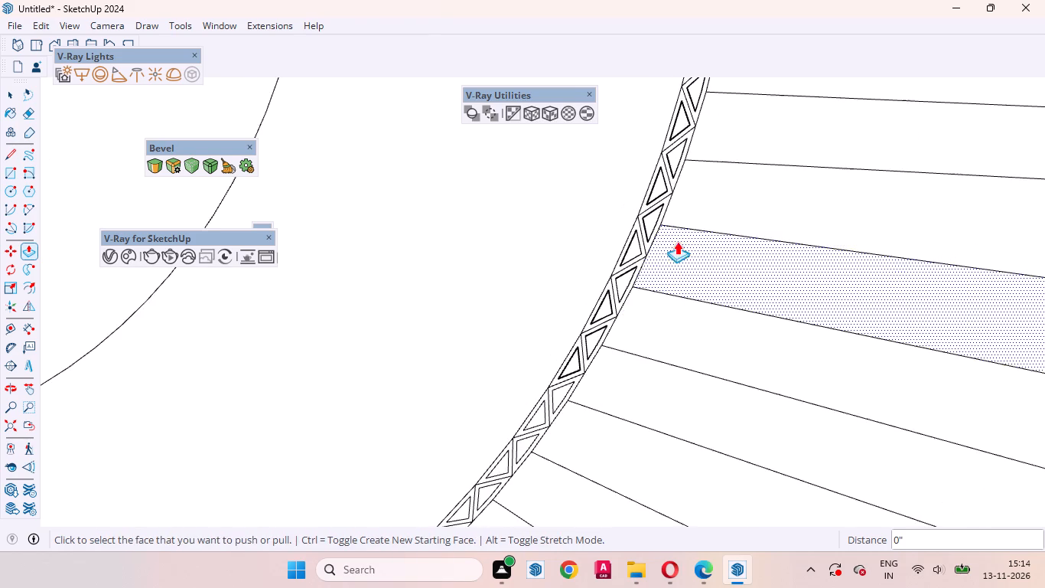
pyautogui.scroll(15, 497, 465)
pyautogui.doubleClick(581, 361)
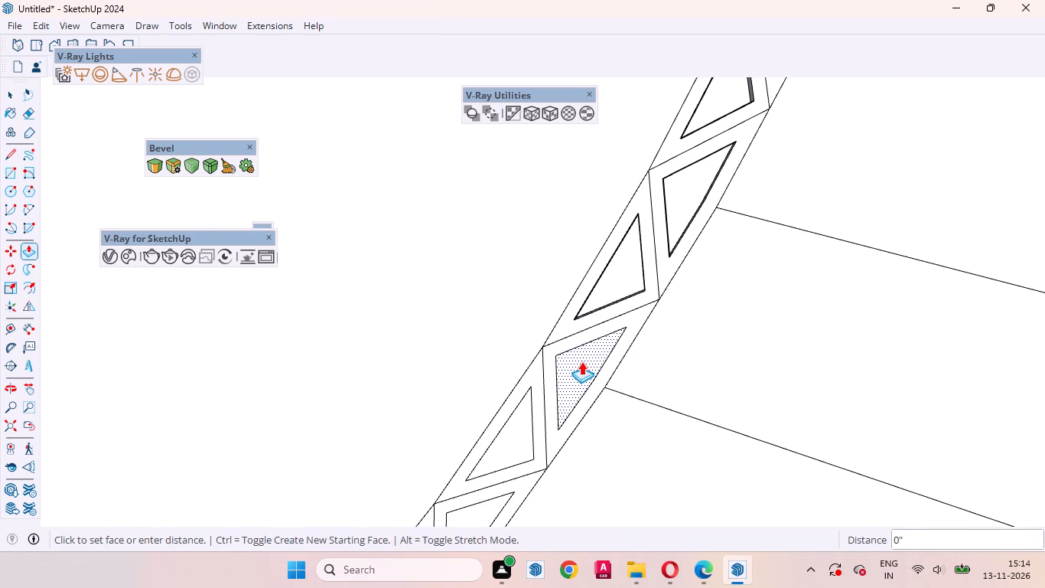
pyautogui.doubleClick(510, 430)
# Repeat the 4 mm recess on the four triangles adjoining the lower end of the recessed run.
pyautogui.scroll(-15, 695, 276)
pyautogui.scroll(11, 513, 367)
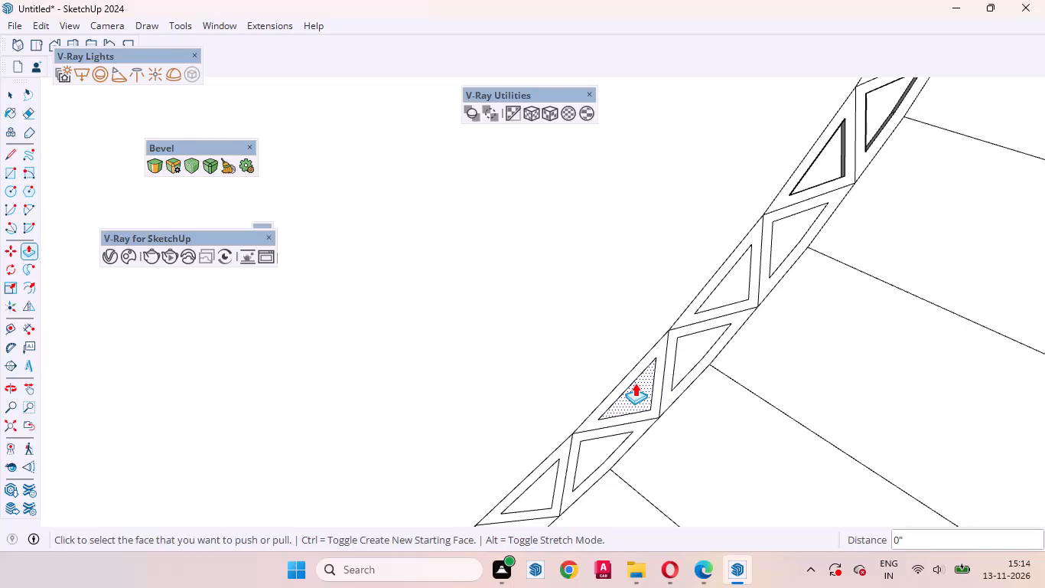
pyautogui.doubleClick(635, 383)
pyautogui.doubleClick(688, 349)
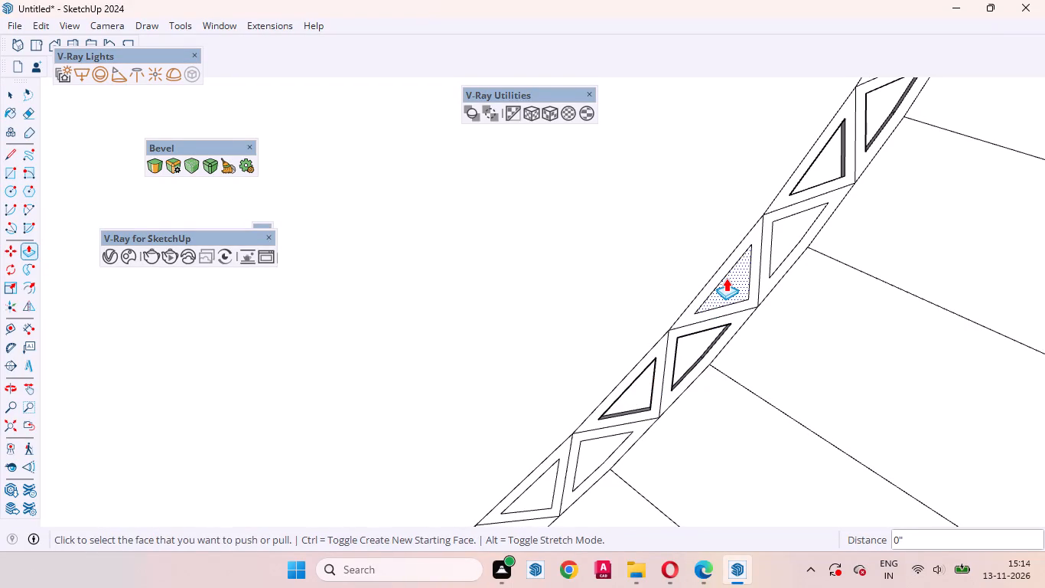
pyautogui.doubleClick(726, 278)
pyautogui.doubleClick(794, 228)
# At the bottom end of the band, recess the first seven triangles outward from the vertical panel edge by 4 mm.
pyautogui.scroll(-4, 719, 243)
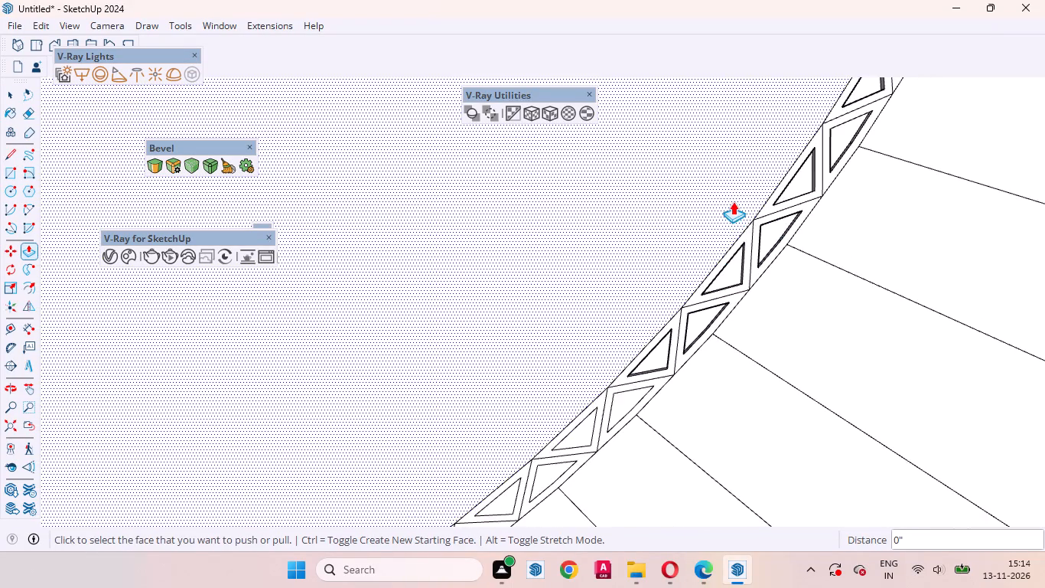
pyautogui.scroll(-14, 733, 201)
pyautogui.scroll(6, 363, 421)
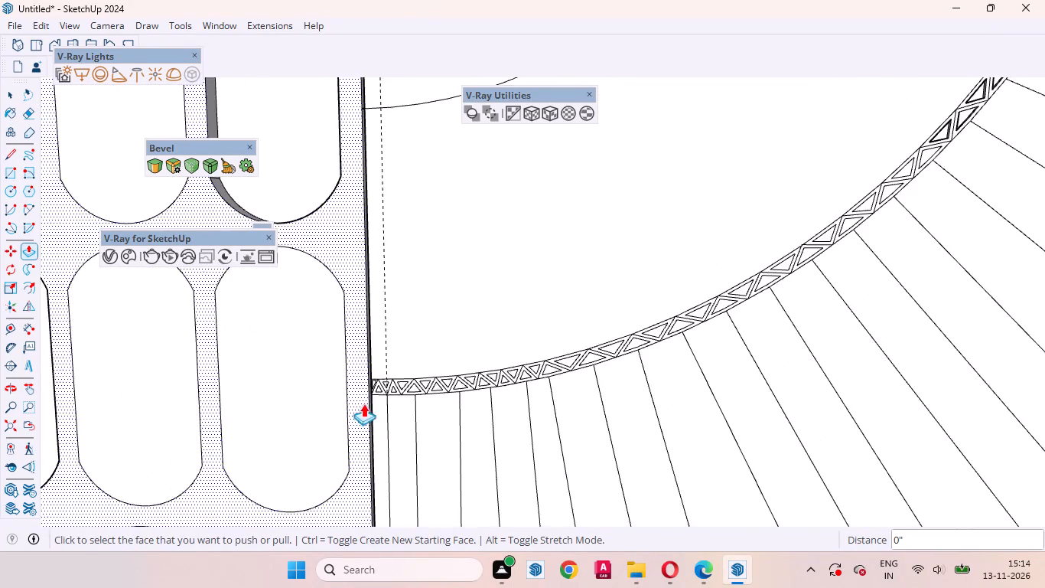
pyautogui.scroll(20, 363, 403)
pyautogui.doubleClick(387, 355)
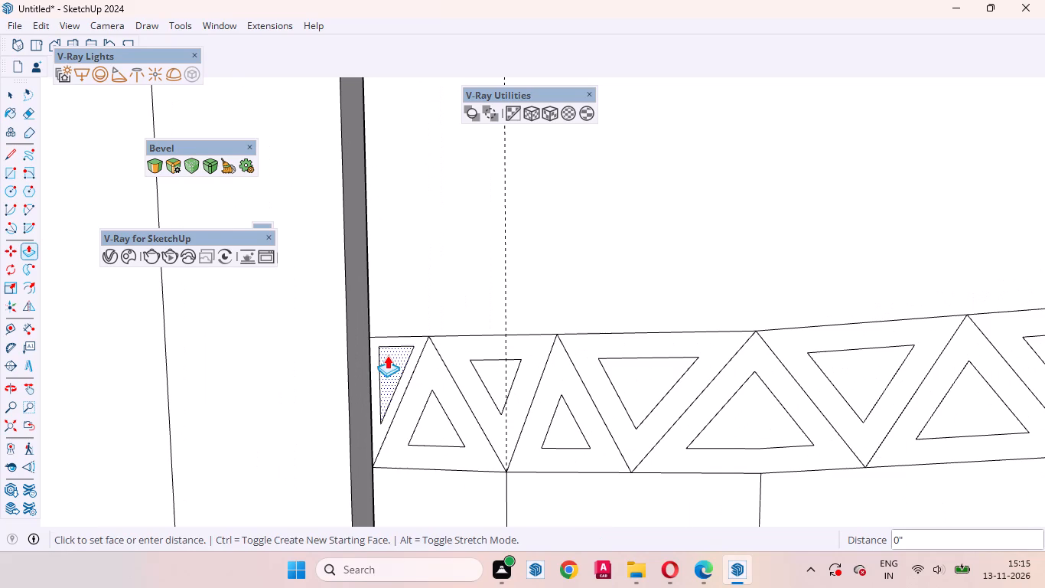
pyautogui.doubleClick(434, 423)
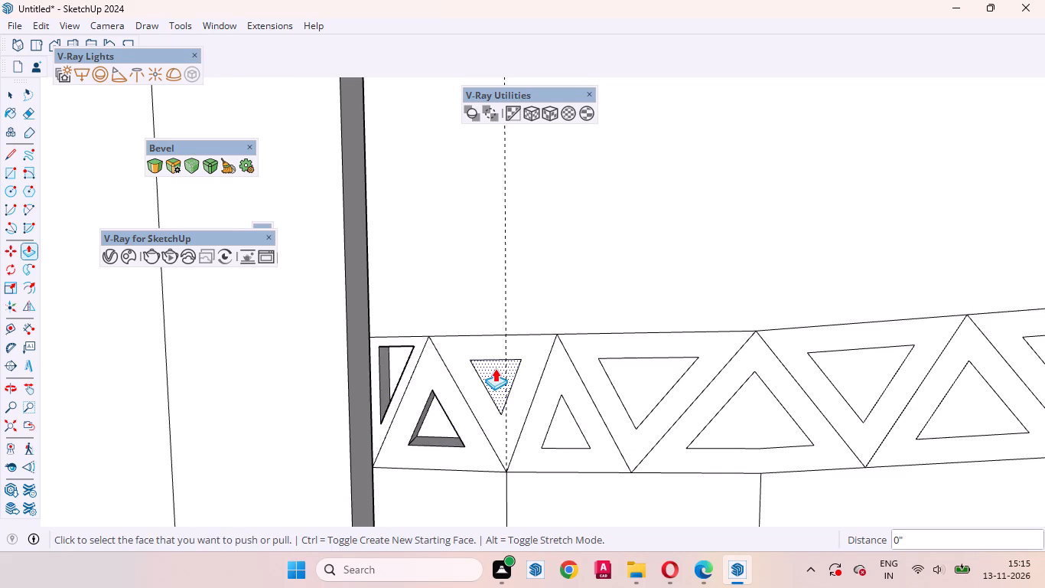
pyautogui.doubleClick(495, 368)
pyautogui.doubleClick(555, 428)
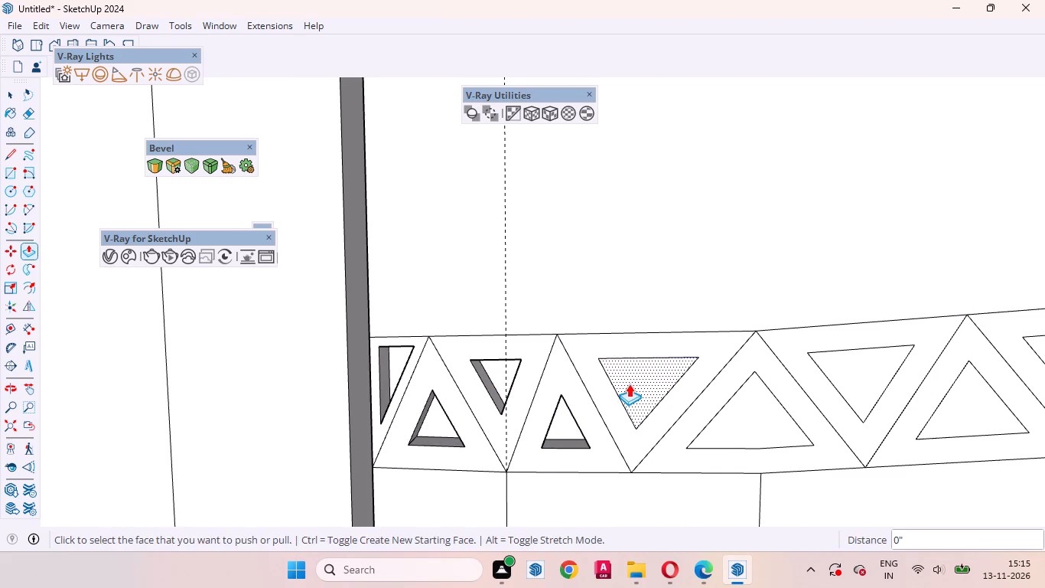
pyautogui.doubleClick(629, 384)
pyautogui.doubleClick(735, 415)
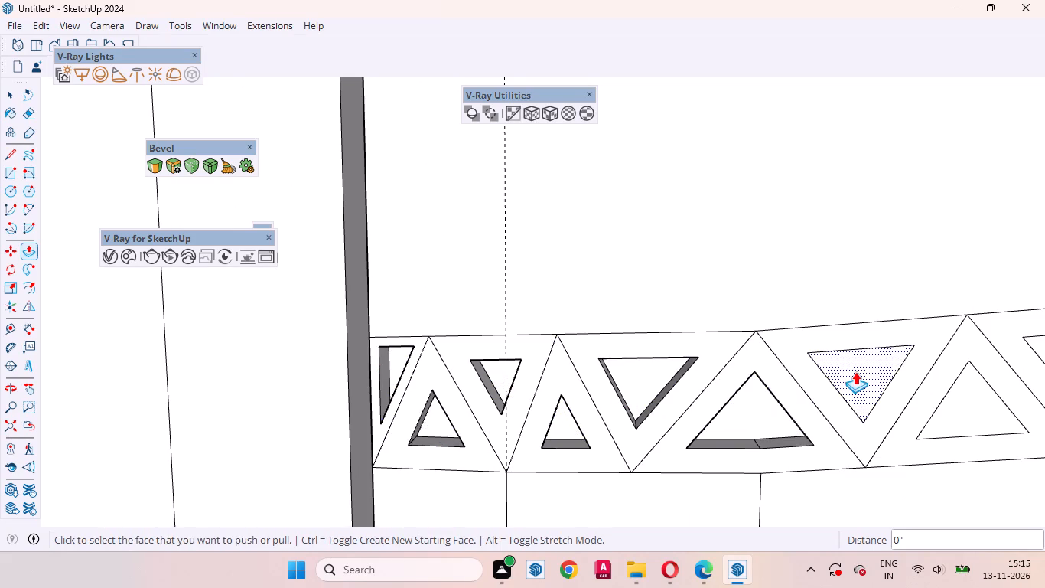
pyautogui.doubleClick(855, 371)
# Recess the following six small triangles along the bottom of the band, moving away from the vertical panel, by 4 mm.
pyautogui.scroll(-19, 306, 400)
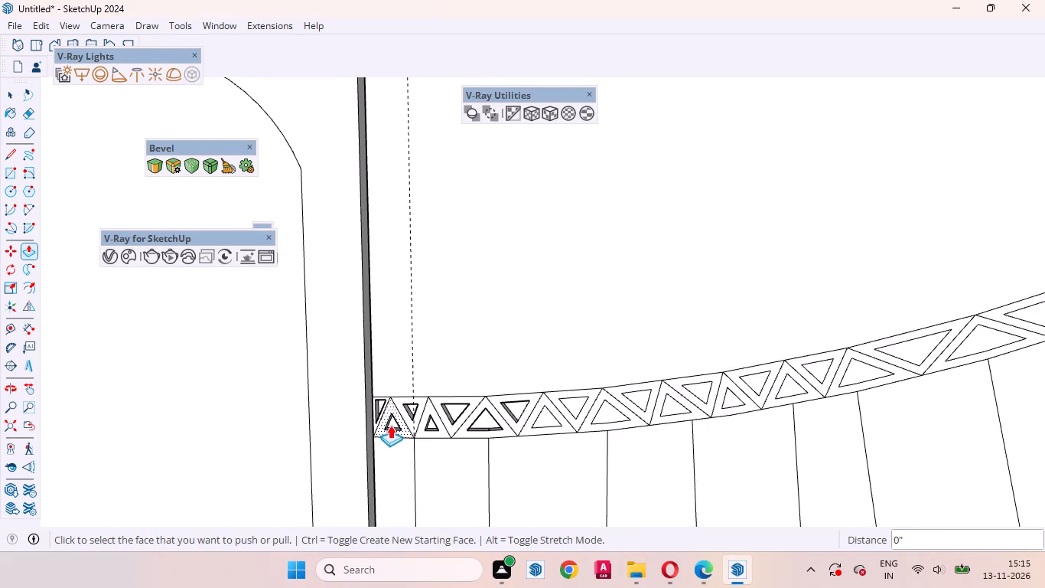
pyautogui.scroll(-2, 390, 425)
pyautogui.scroll(11, 466, 424)
pyautogui.doubleClick(521, 418)
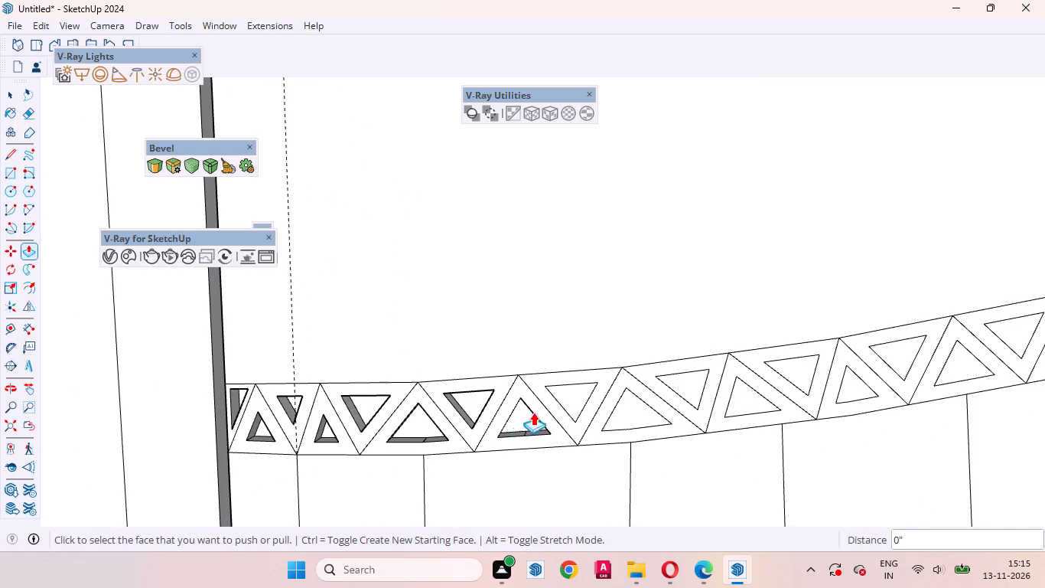
pyautogui.doubleClick(578, 390)
pyautogui.doubleClick(639, 413)
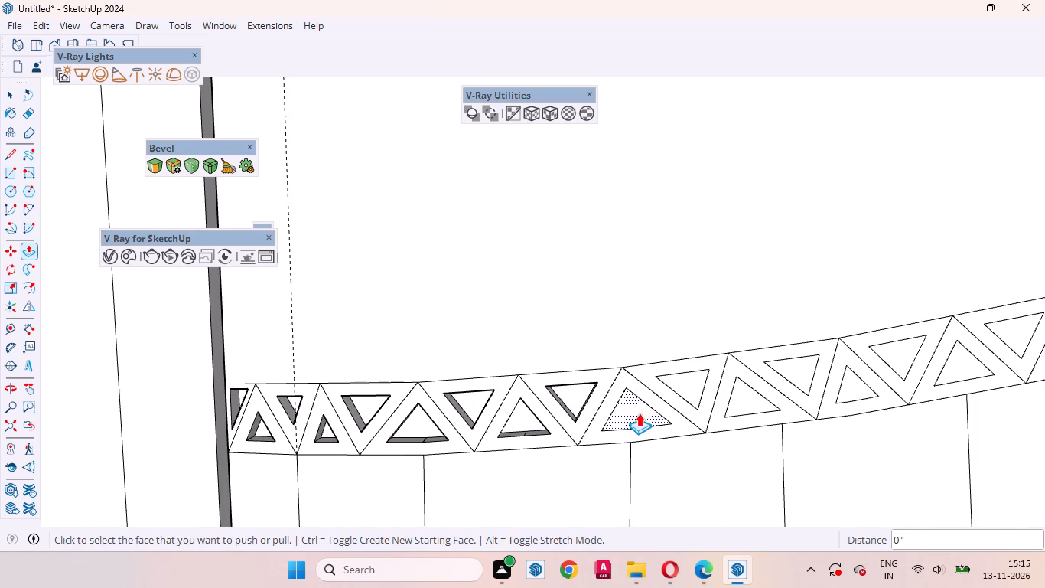
pyautogui.doubleClick(685, 387)
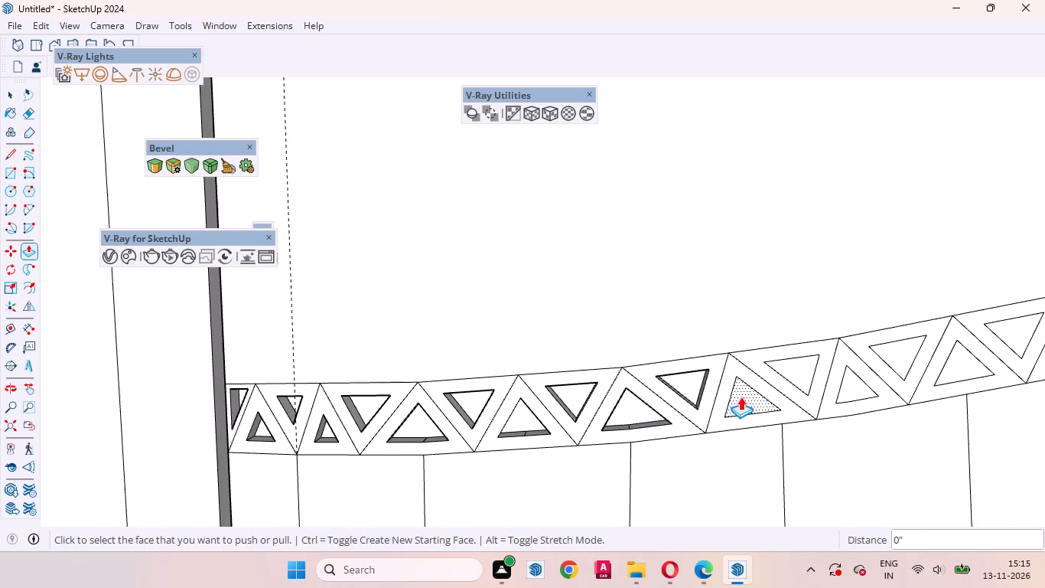
pyautogui.doubleClick(741, 397)
pyautogui.doubleClick(797, 370)
# Push in the next five triangles along the bottom of the band by 4 mm, up to the first wider one.
pyautogui.scroll(-6, 418, 423)
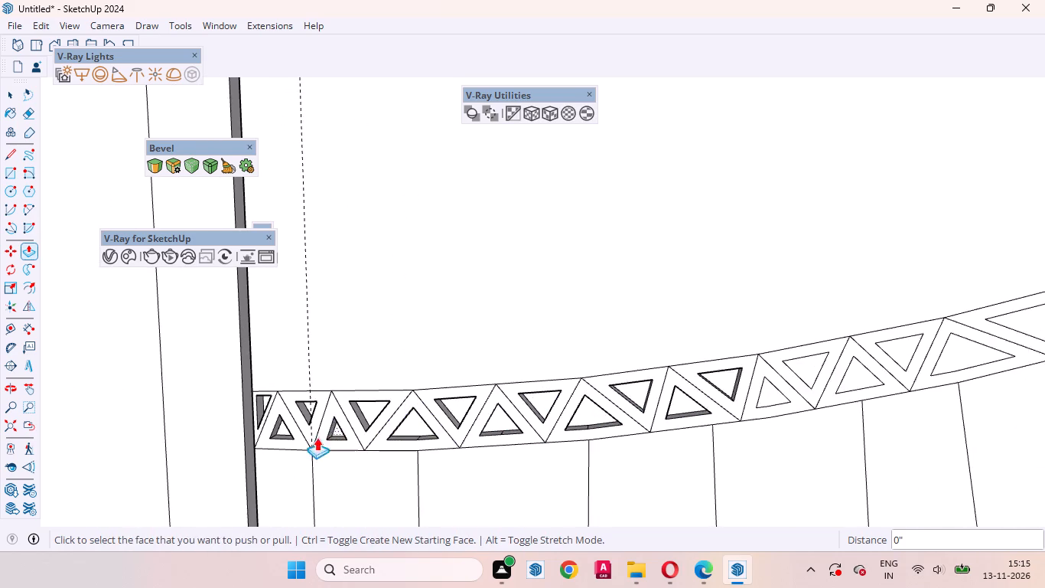
pyautogui.scroll(-6, 317, 437)
pyautogui.scroll(10, 578, 413)
pyautogui.doubleClick(594, 410)
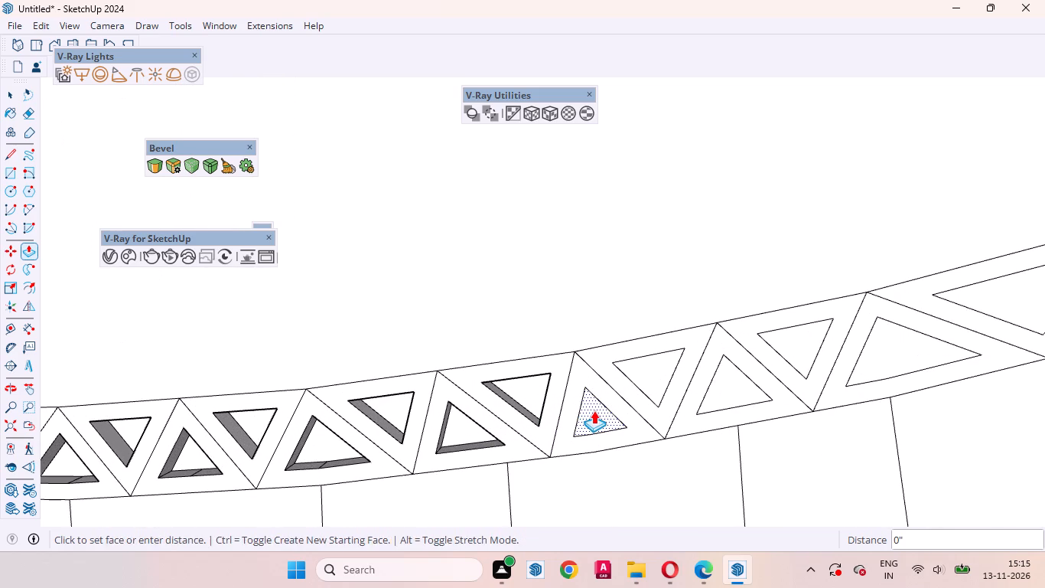
pyautogui.doubleClick(645, 375)
pyautogui.doubleClick(730, 381)
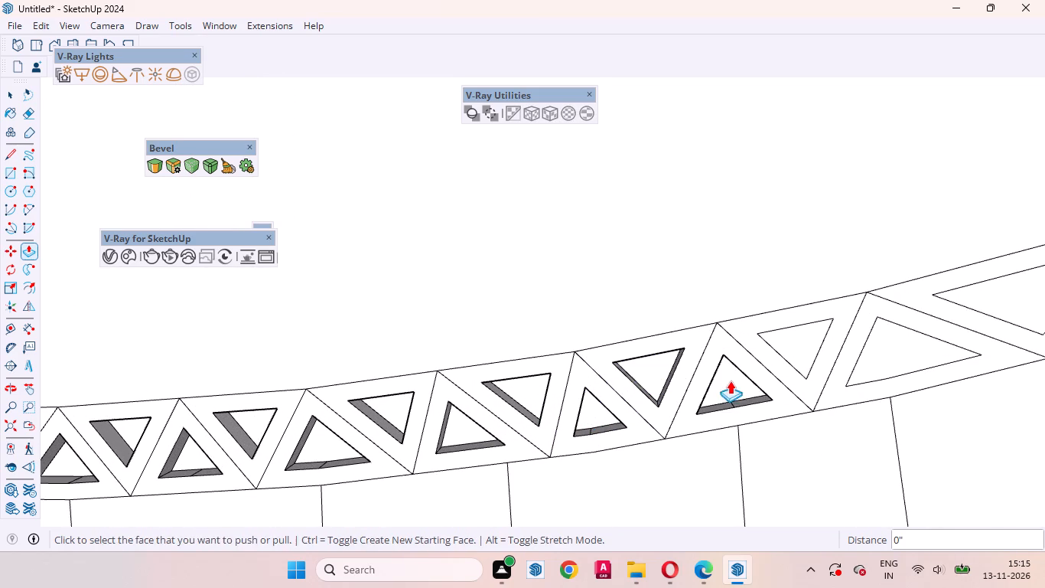
pyautogui.doubleClick(801, 348)
pyautogui.tripleClick(876, 344)
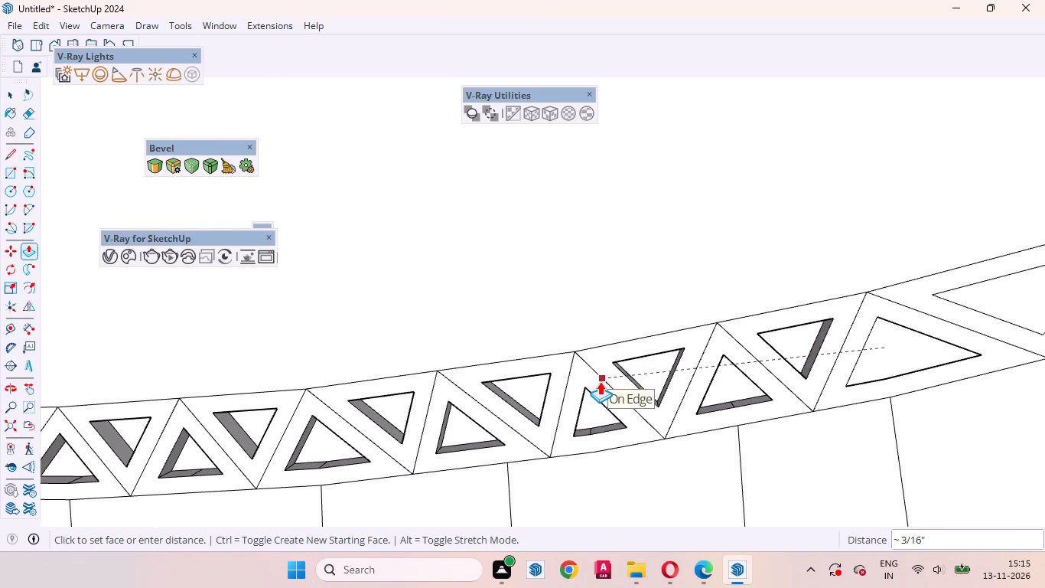
pyautogui.hotkey('ctrl', 'z')
# Recess the adjacent wide, downward-pointing triangle by 4 mm.
pyautogui.scroll(-5, 343, 413)
pyautogui.scroll(1, 171, 439)
pyautogui.scroll(-2, 163, 444)
pyautogui.scroll(2, 830, 335)
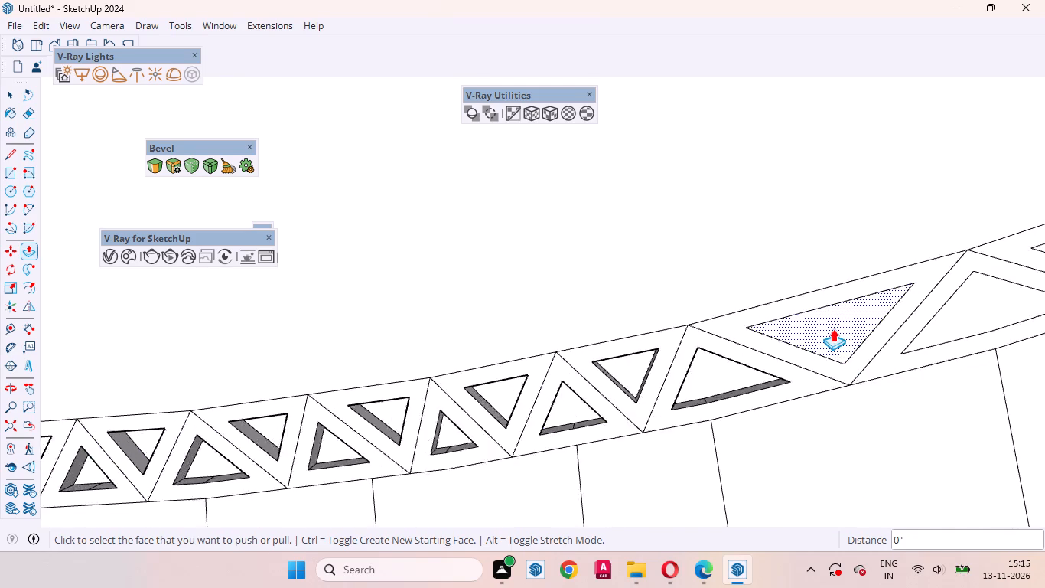
pyautogui.scroll(3, 833, 328)
pyautogui.doubleClick(835, 327)
pyautogui.hotkey('ctrl', 'z')
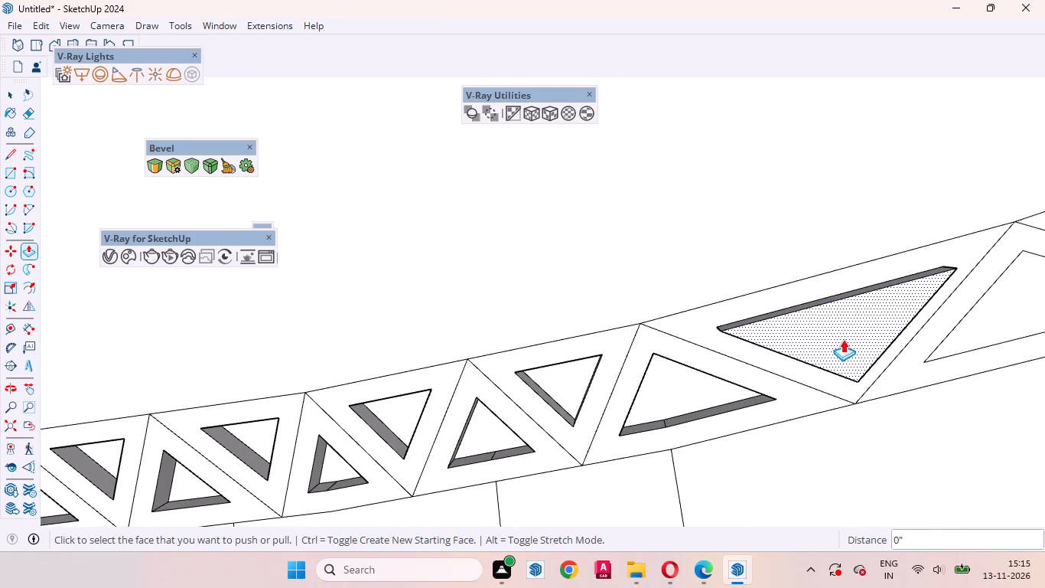
pyautogui.click(844, 333)
pyautogui.write('4mm')
pyautogui.press('Return')
# Apply the same 4 mm recess to the next four wide triangles up the curve.
pyautogui.scroll(-12, 562, 403)
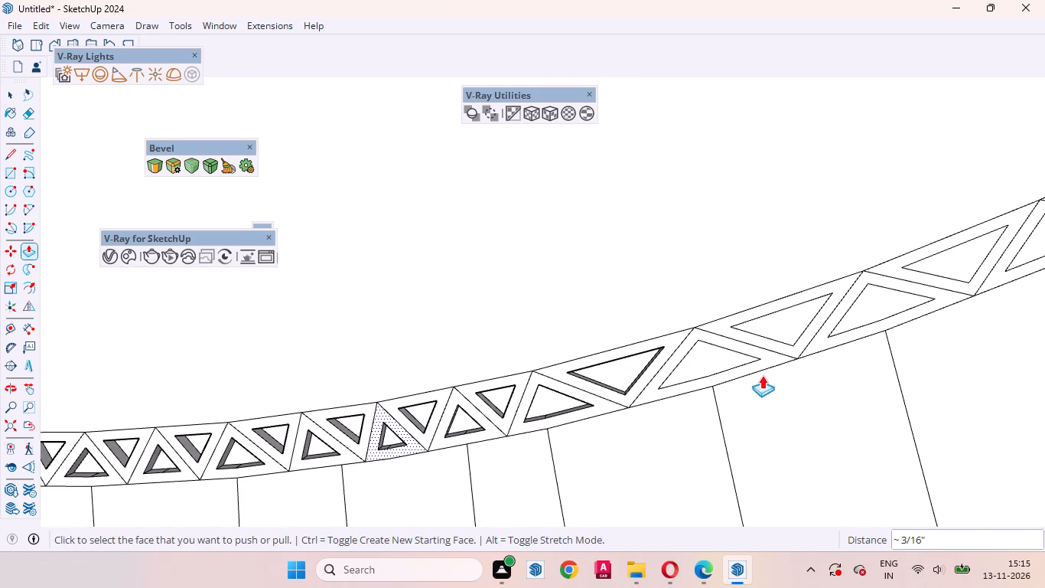
pyautogui.doubleClick(713, 358)
pyautogui.doubleClick(794, 312)
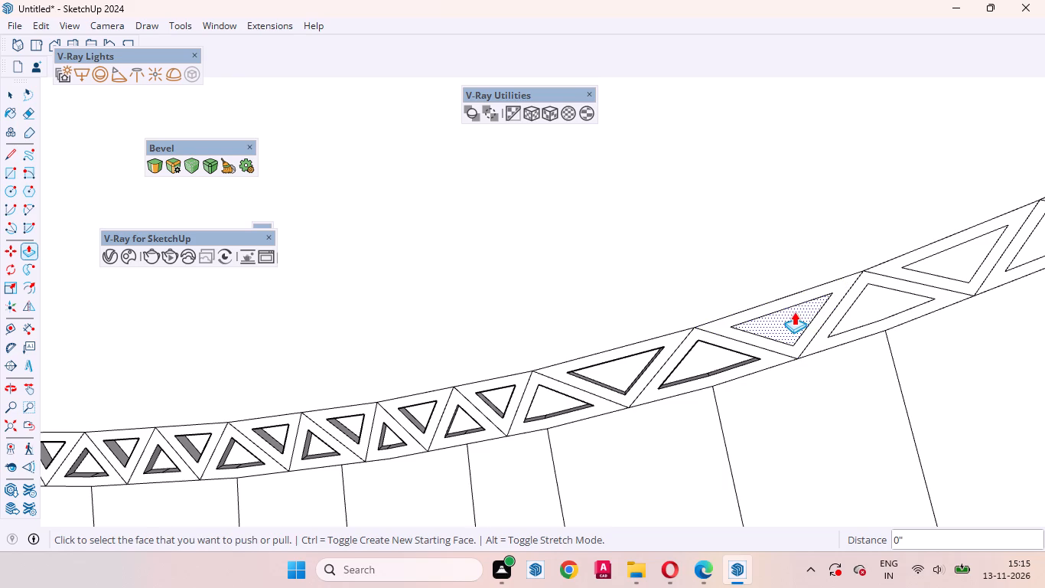
pyautogui.doubleClick(865, 303)
pyautogui.doubleClick(950, 259)
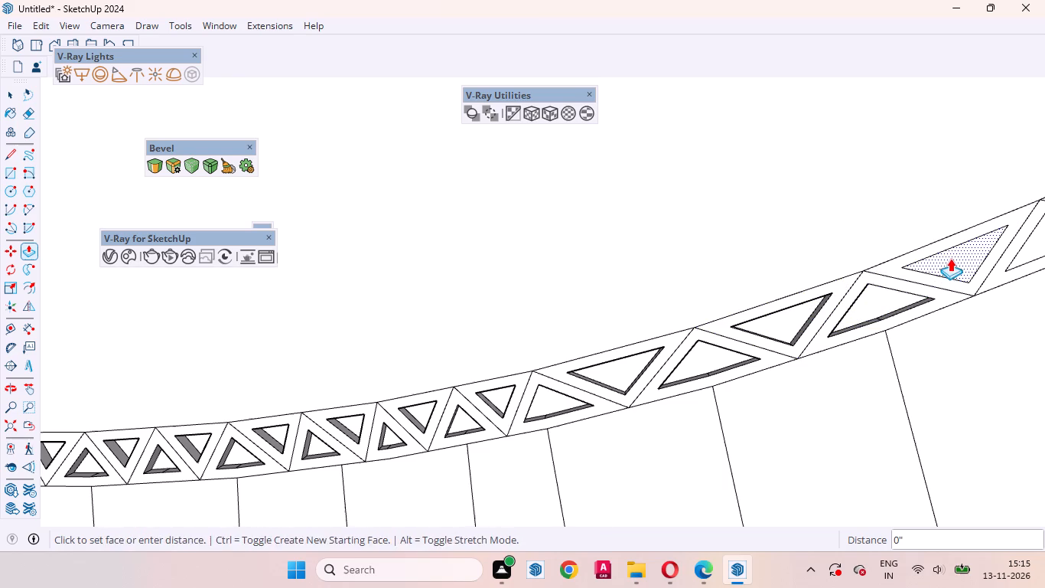
# Recess the next five wide triangles by 4 mm, continuing up the curve toward the run recessed from above.
pyautogui.scroll(-17, 547, 381)
pyautogui.scroll(2, 712, 322)
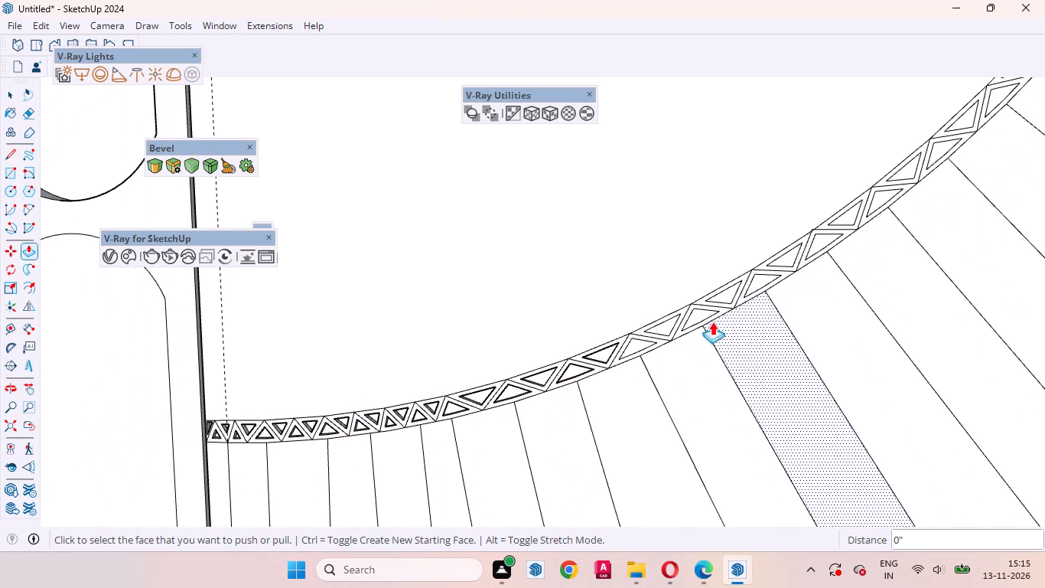
pyautogui.scroll(15, 712, 322)
pyautogui.doubleClick(579, 364)
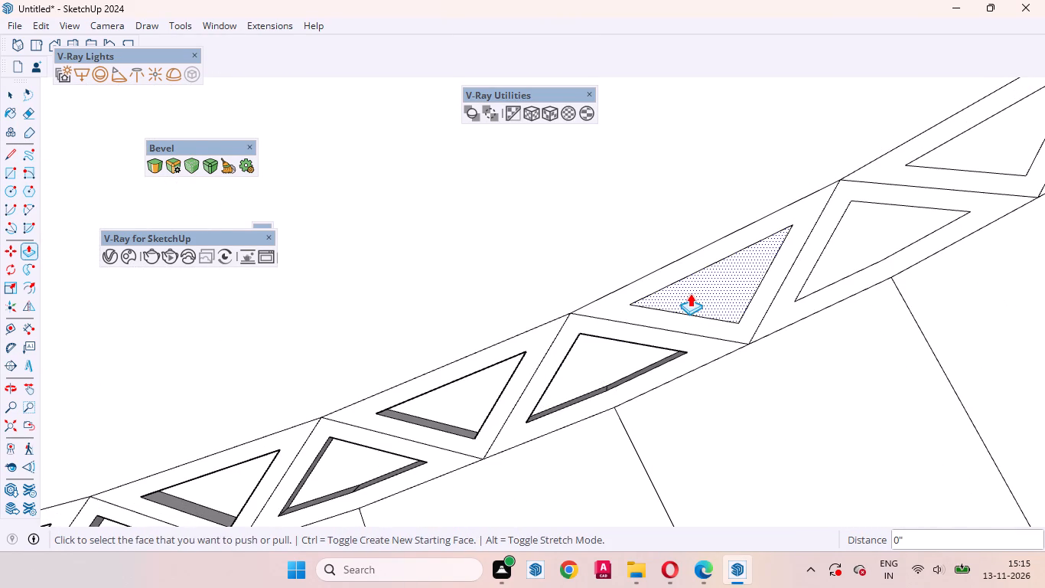
pyautogui.doubleClick(690, 293)
pyautogui.doubleClick(849, 245)
pyautogui.scroll(-8, 380, 426)
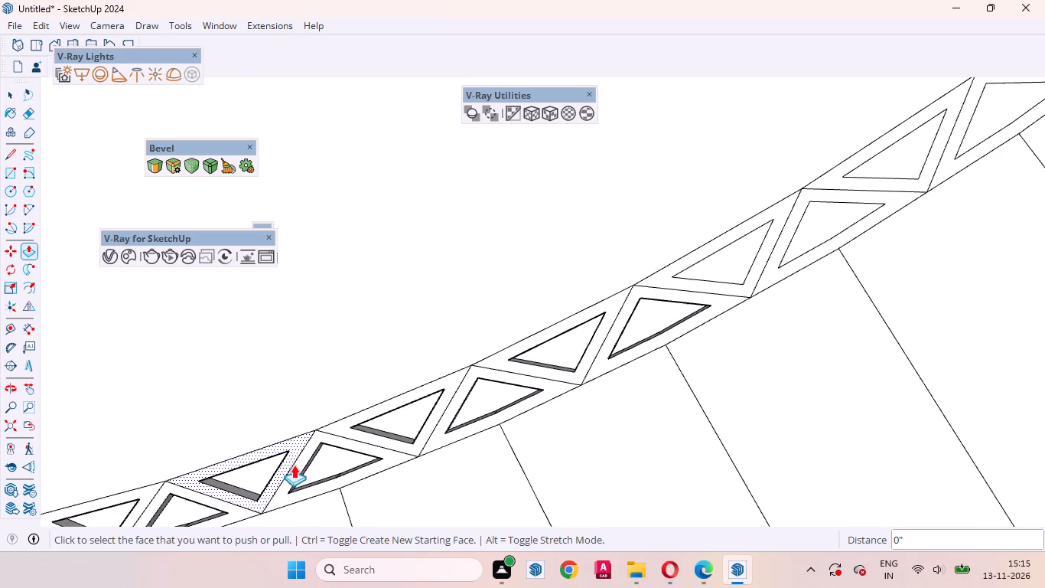
pyautogui.scroll(-9, 294, 465)
pyautogui.scroll(15, 386, 399)
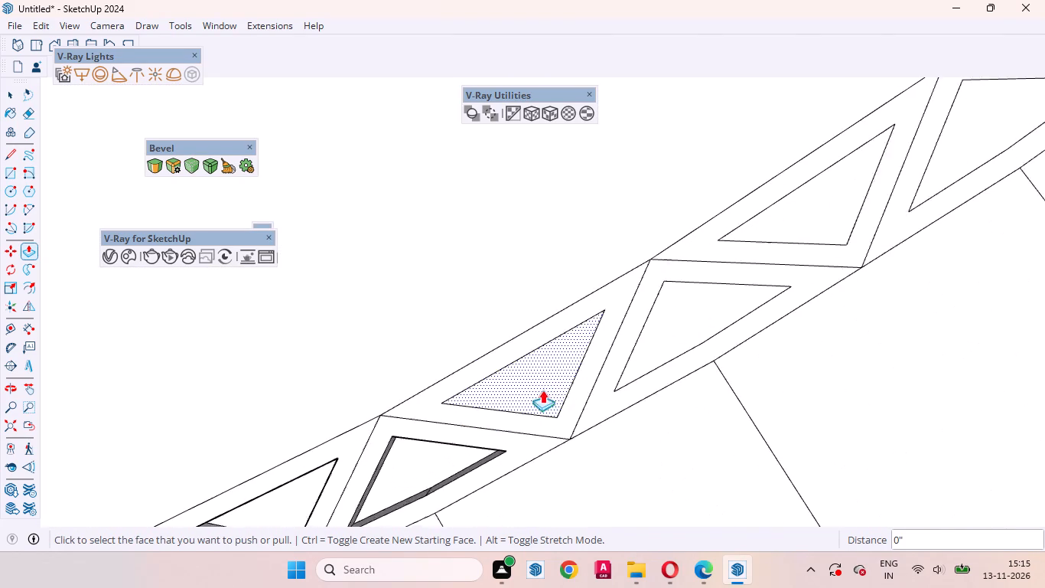
pyautogui.scroll(1, 542, 390)
pyautogui.doubleClick(548, 377)
pyautogui.doubleClick(694, 325)
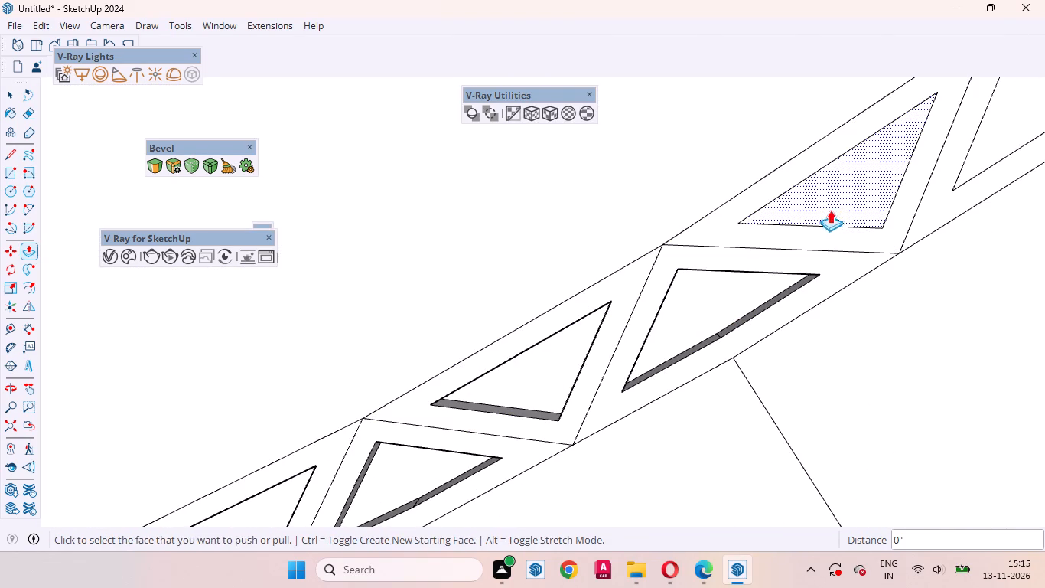
# Recess the next four triangles by 4 mm, continuing up the lower curve of the band.
pyautogui.doubleClick(833, 204)
pyautogui.scroll(-12, 381, 492)
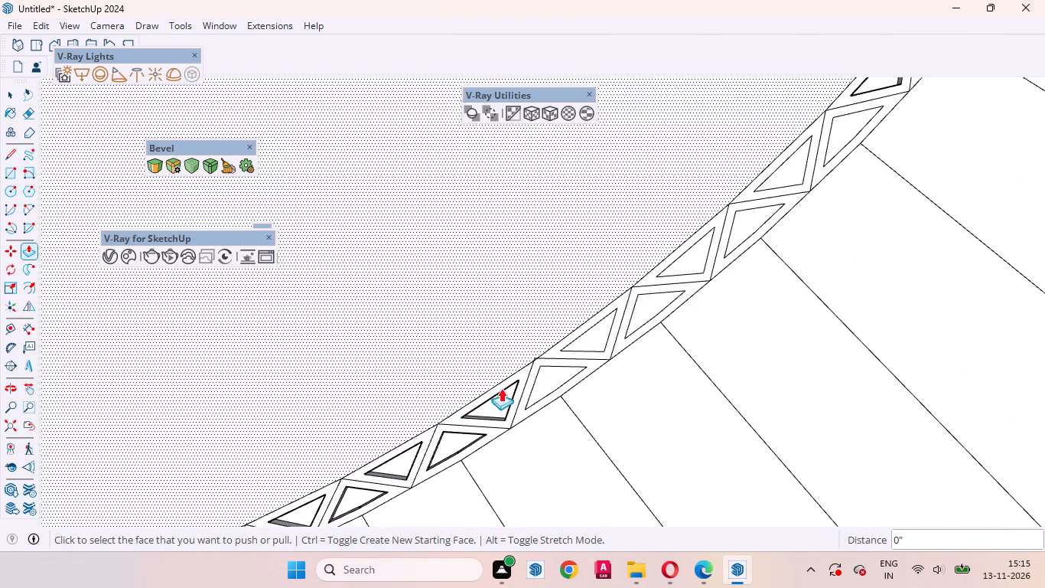
pyautogui.scroll(9, 506, 386)
pyautogui.doubleClick(566, 376)
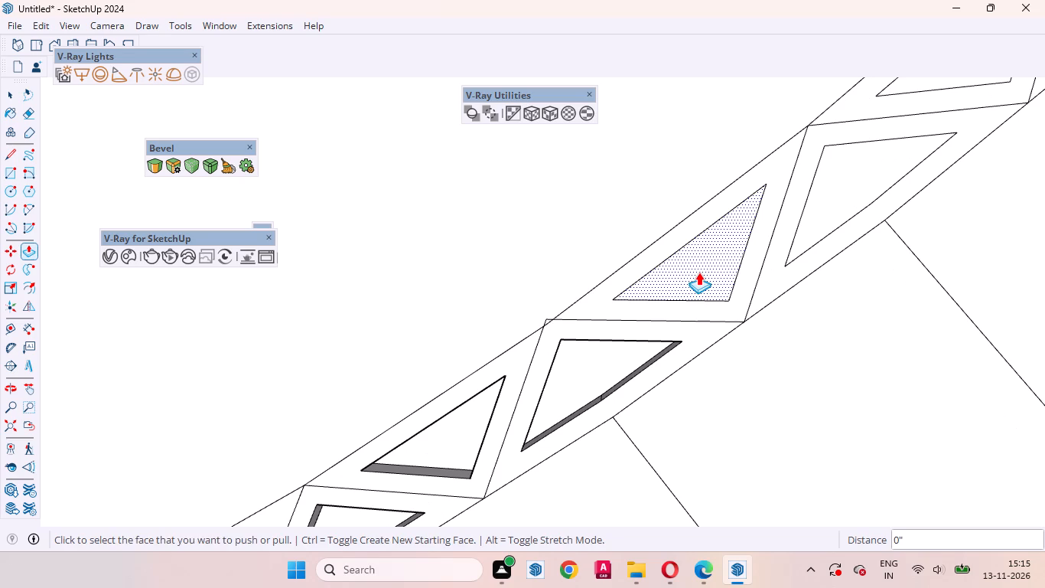
pyautogui.doubleClick(698, 272)
pyautogui.doubleClick(836, 193)
pyautogui.scroll(-5, 503, 371)
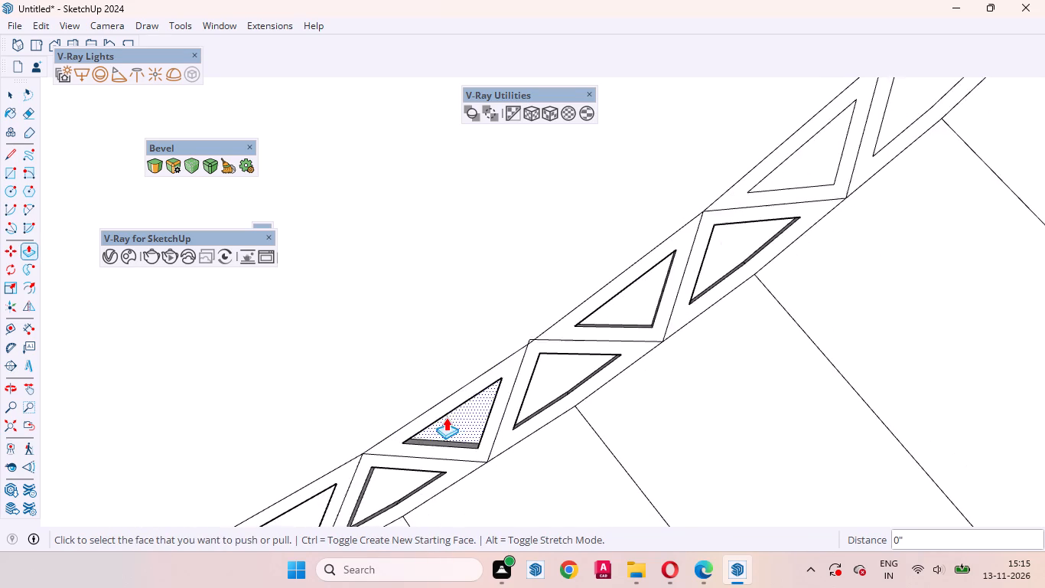
# Push in the last four flat triangles of the lower curve by 4 mm, closing the gap to the run above.
pyautogui.scroll(-7, 446, 417)
pyautogui.scroll(8, 608, 278)
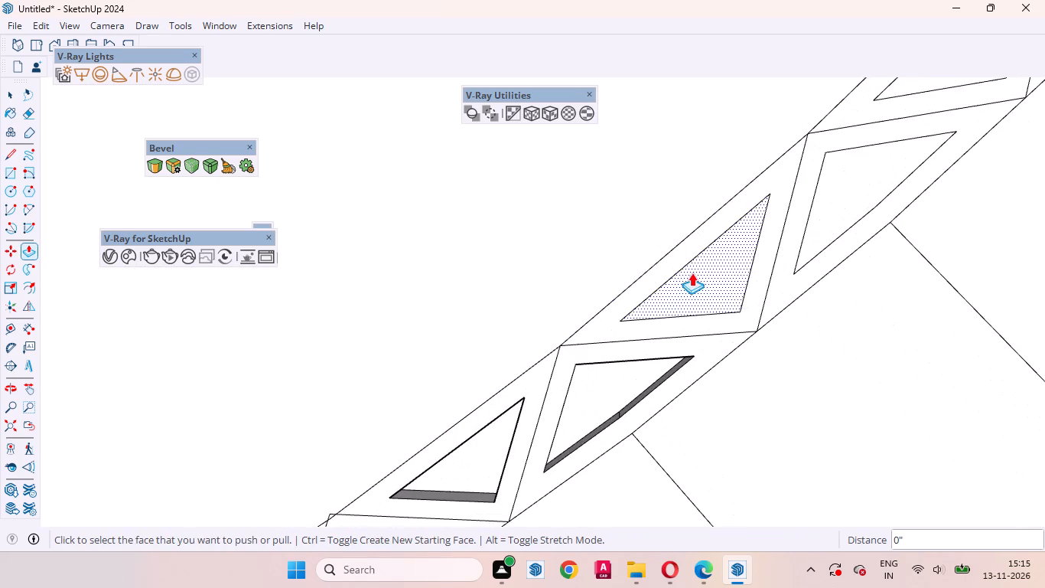
pyautogui.doubleClick(692, 273)
pyautogui.doubleClick(875, 182)
pyautogui.scroll(-4, 636, 379)
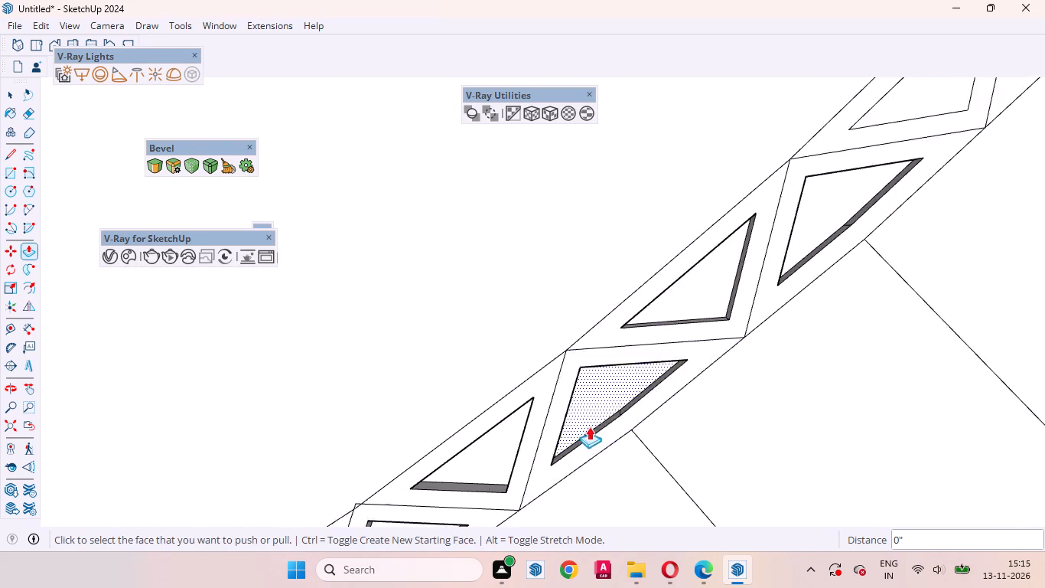
pyautogui.scroll(-2, 589, 426)
pyautogui.scroll(1, 584, 439)
pyautogui.scroll(-5, 581, 433)
pyautogui.scroll(7, 783, 271)
pyautogui.doubleClick(780, 248)
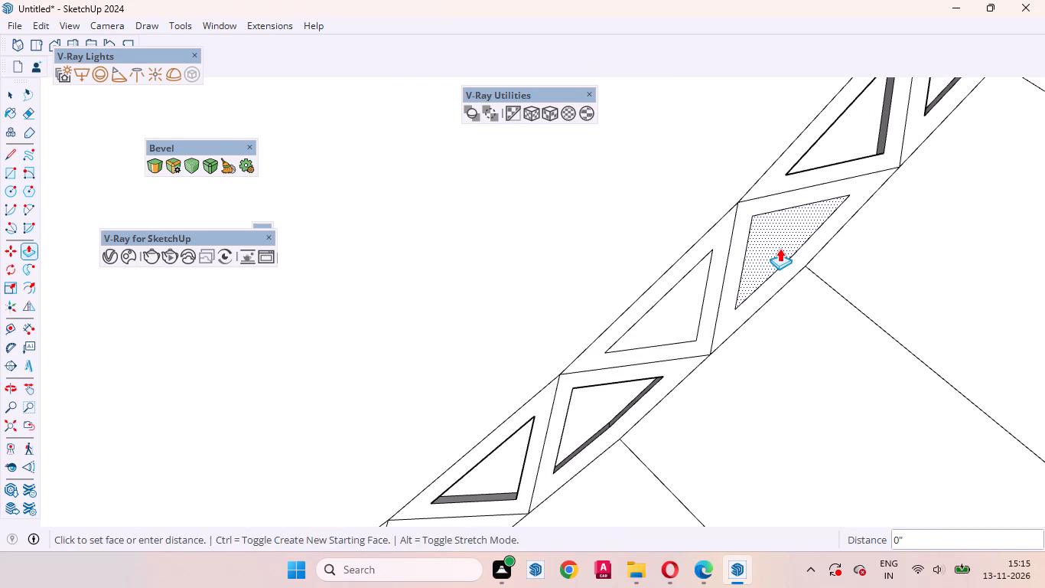
pyautogui.doubleClick(673, 299)
pyautogui.scroll(-1, 747, 296)
pyautogui.scroll(1, 747, 296)
pyautogui.scroll(-8, 748, 296)
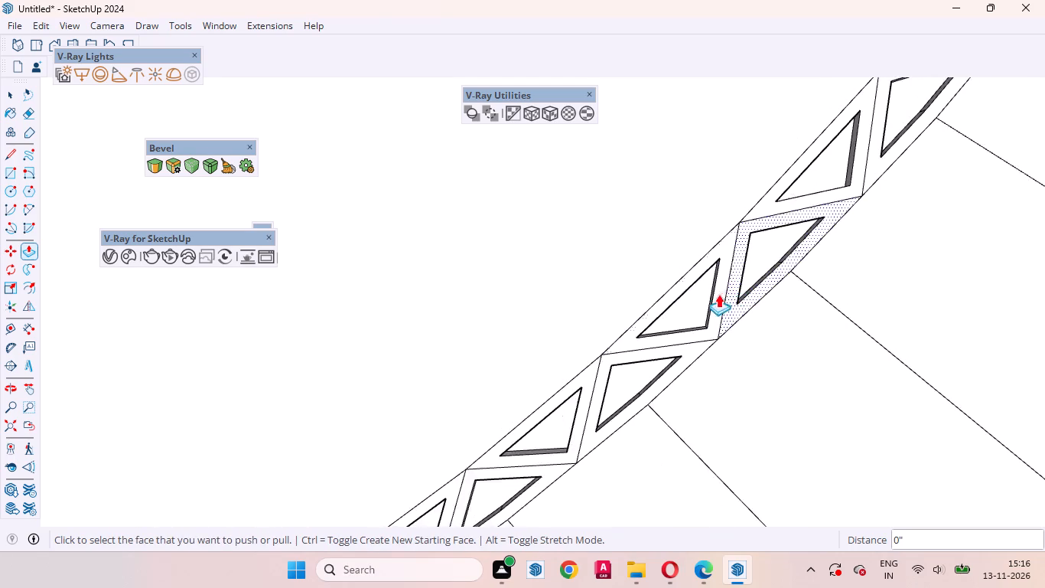
# On the upper half of the band, recess the first flat triangle above the finished run by 4 mm.
pyautogui.scroll(-20, 718, 294)
pyautogui.scroll(-5, 718, 294)
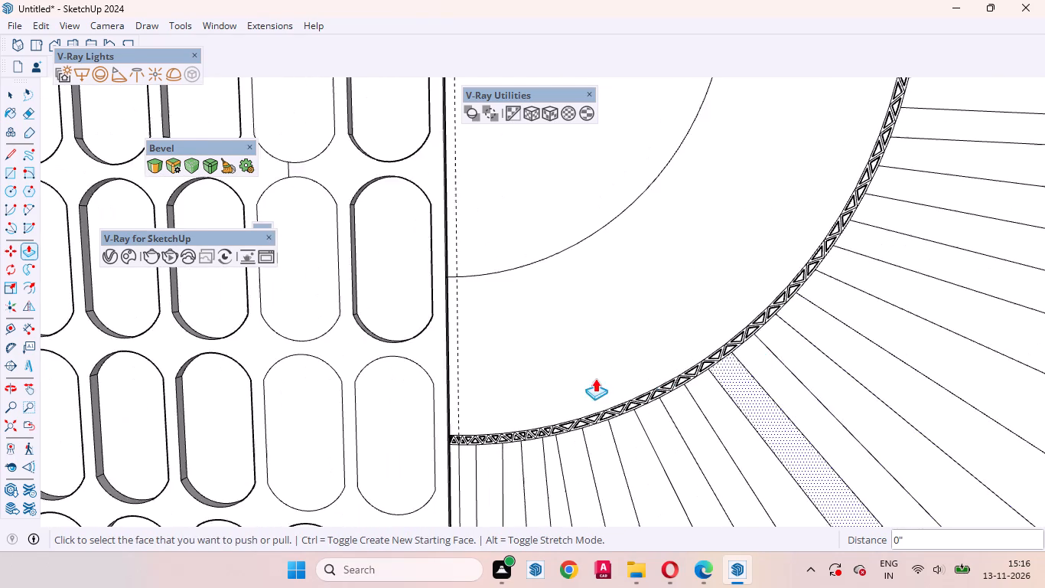
pyautogui.scroll(-8, 595, 378)
pyautogui.scroll(-4, 705, 410)
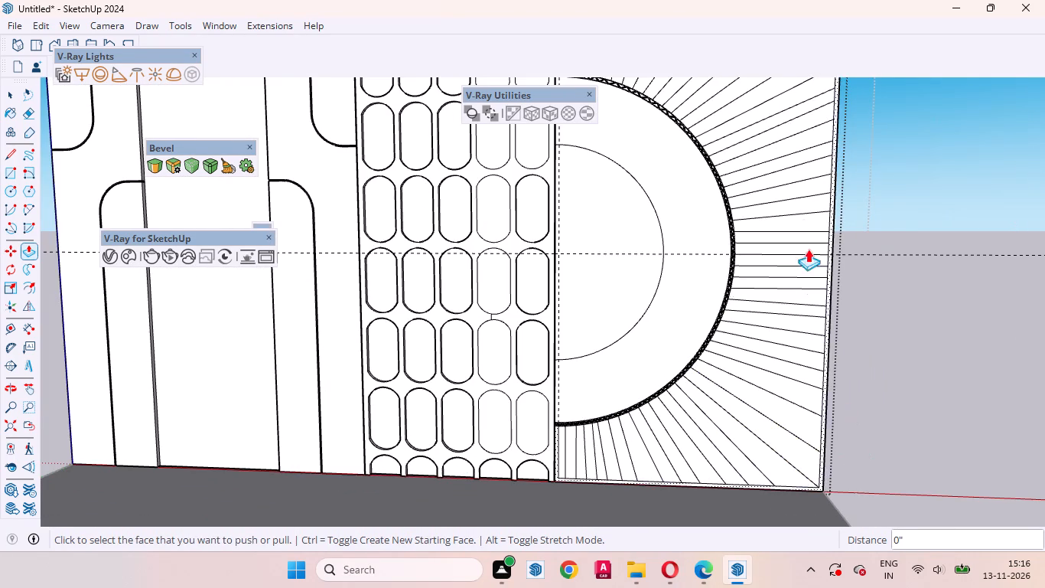
pyautogui.scroll(4, 729, 156)
pyautogui.moveTo(709, 193); pyautogui.dragTo(766, 220, button='middle')
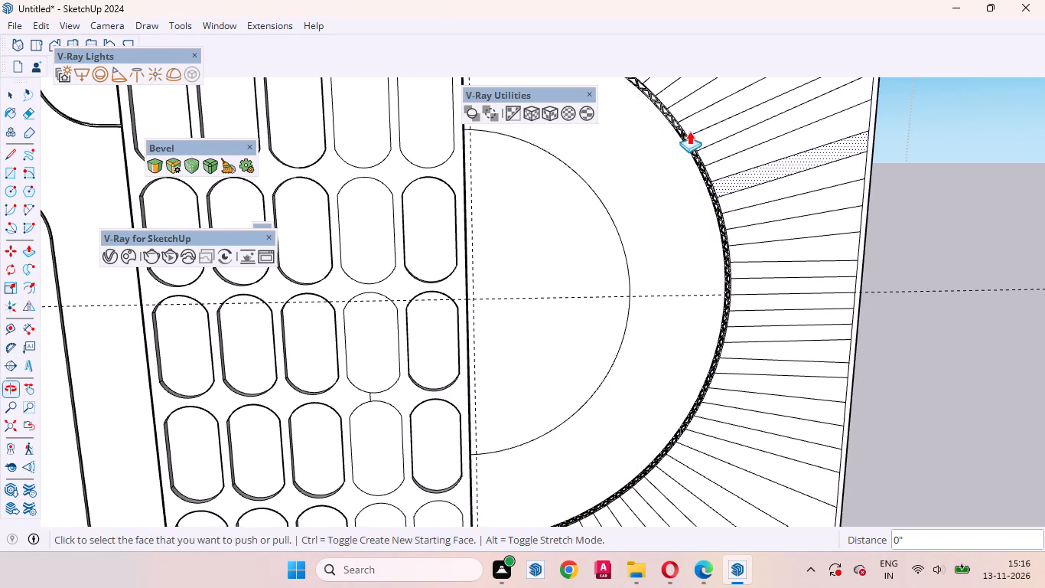
pyautogui.scroll(20, 665, 100)
pyautogui.scroll(5, 665, 100)
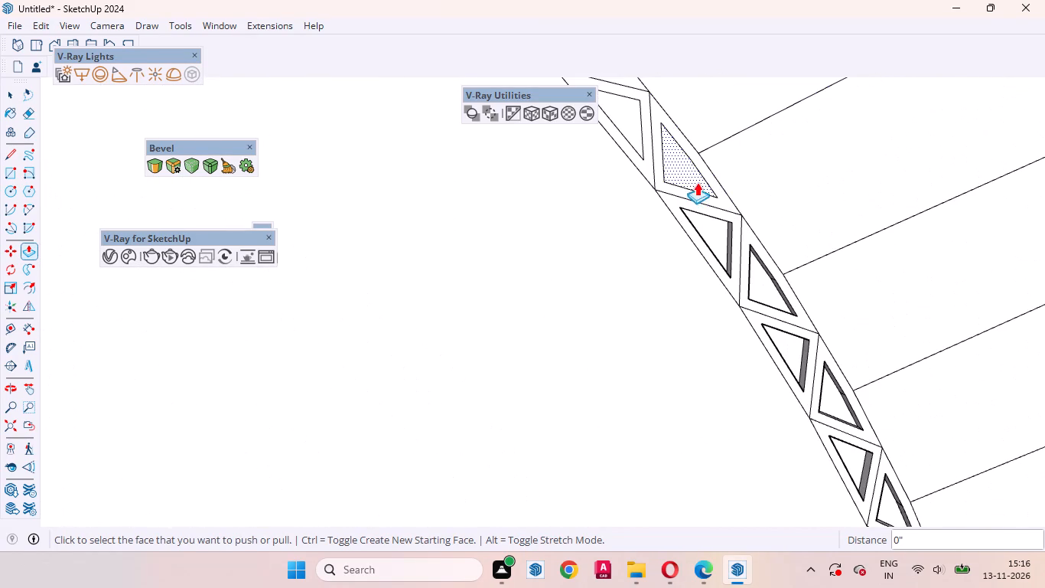
pyautogui.doubleClick(689, 168)
# At the band's top end beside the vertical edge, recess the small partial triangle and the two triangles following it by 4 mm.
pyautogui.scroll(-3, 710, 281)
pyautogui.scroll(-11, 735, 349)
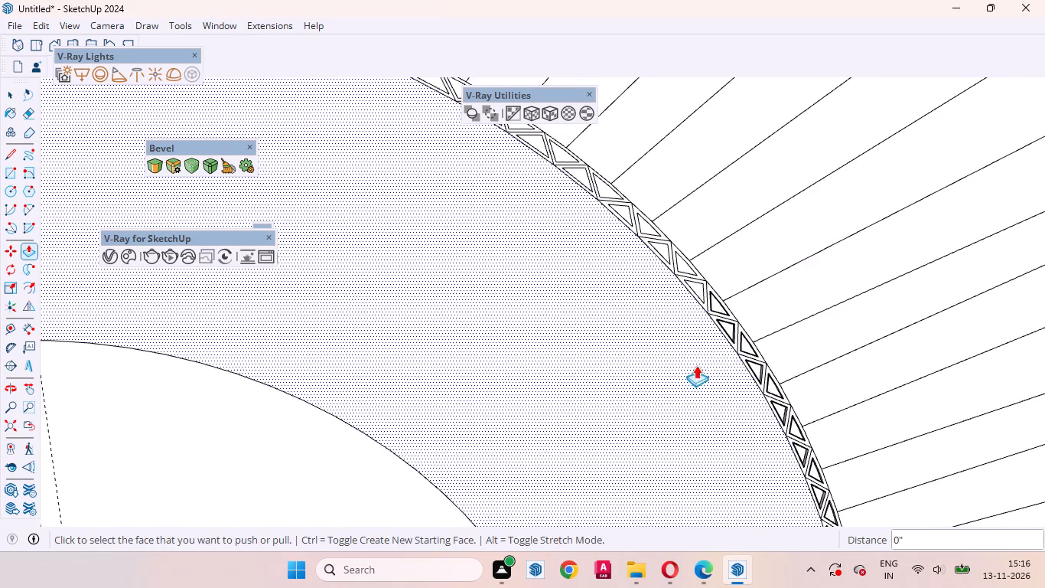
pyautogui.scroll(-3, 696, 365)
pyautogui.scroll(5, 584, 213)
pyautogui.scroll(-5, 816, 337)
pyautogui.scroll(-4, 486, 249)
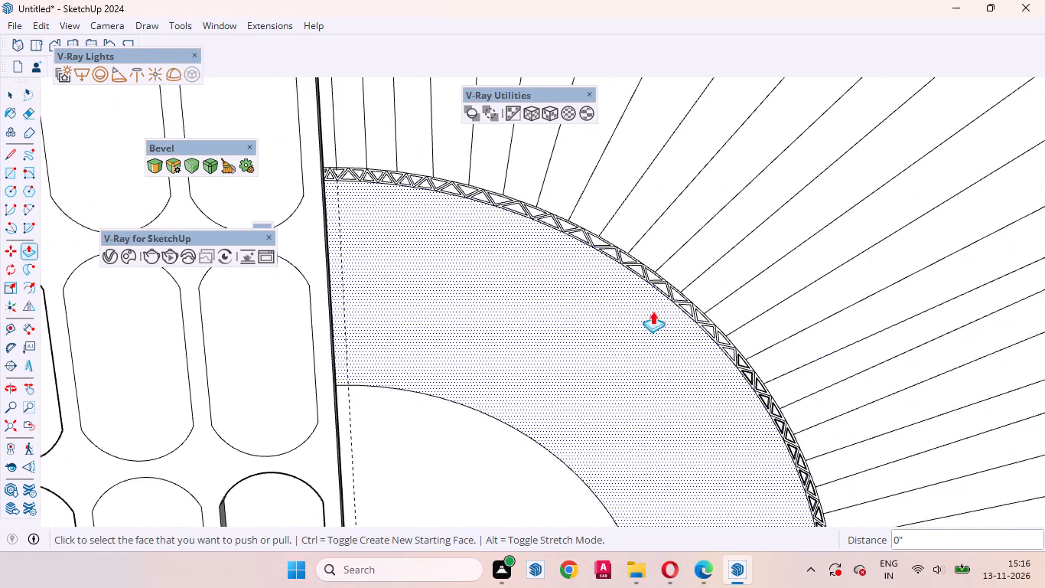
pyautogui.scroll(20, 371, 172)
pyautogui.scroll(5, 371, 172)
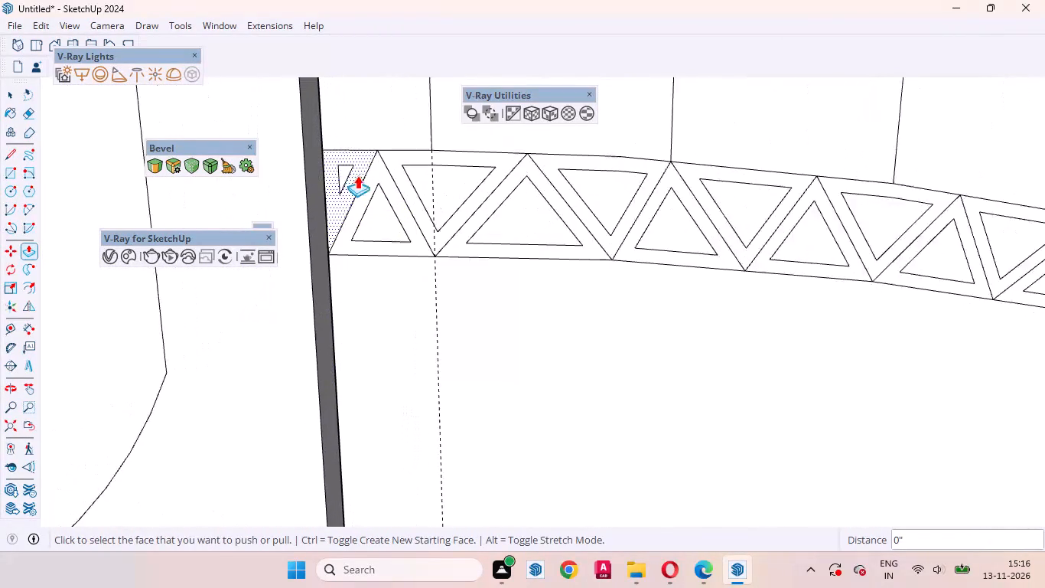
pyautogui.scroll(15, 357, 175)
pyautogui.doubleClick(345, 166)
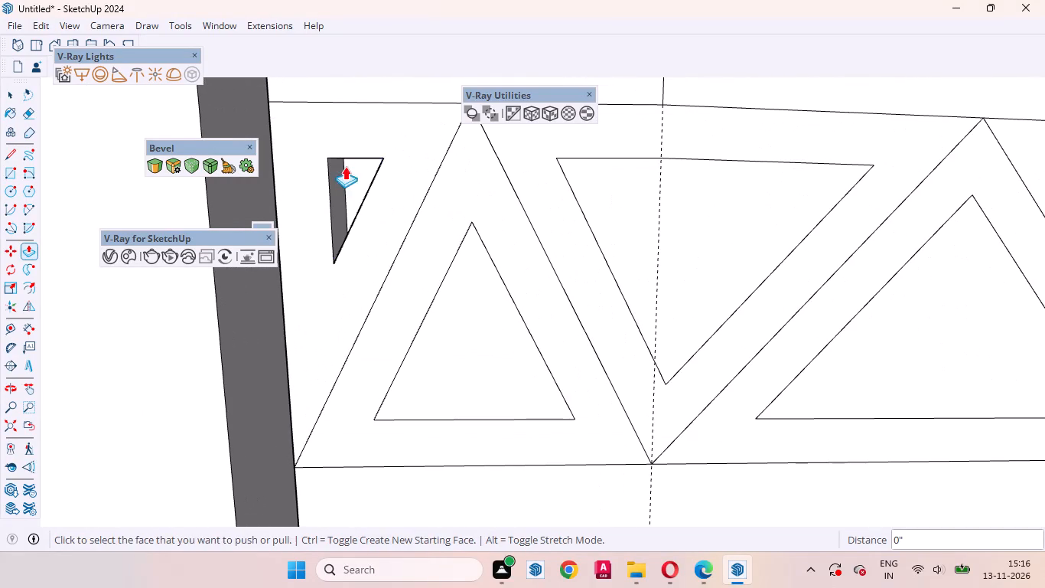
pyautogui.doubleClick(457, 314)
pyautogui.doubleClick(659, 234)
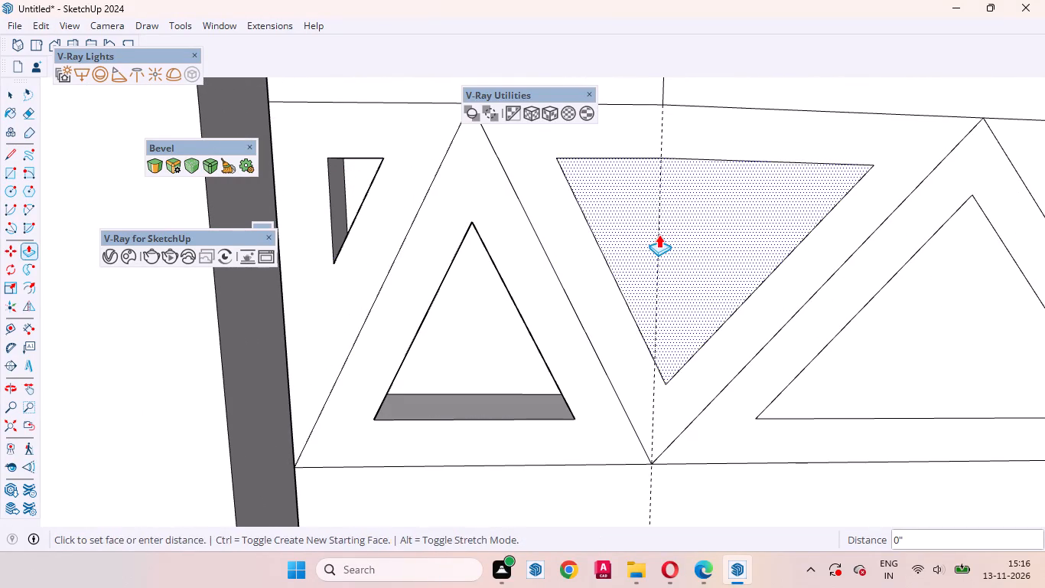
# Apply the 4 mm recess to the next six triangles along the top of the band, away from the vertical edge.
pyautogui.scroll(-2, 467, 259)
pyautogui.scroll(1, 439, 265)
pyautogui.scroll(-5, 416, 269)
pyautogui.doubleClick(729, 296)
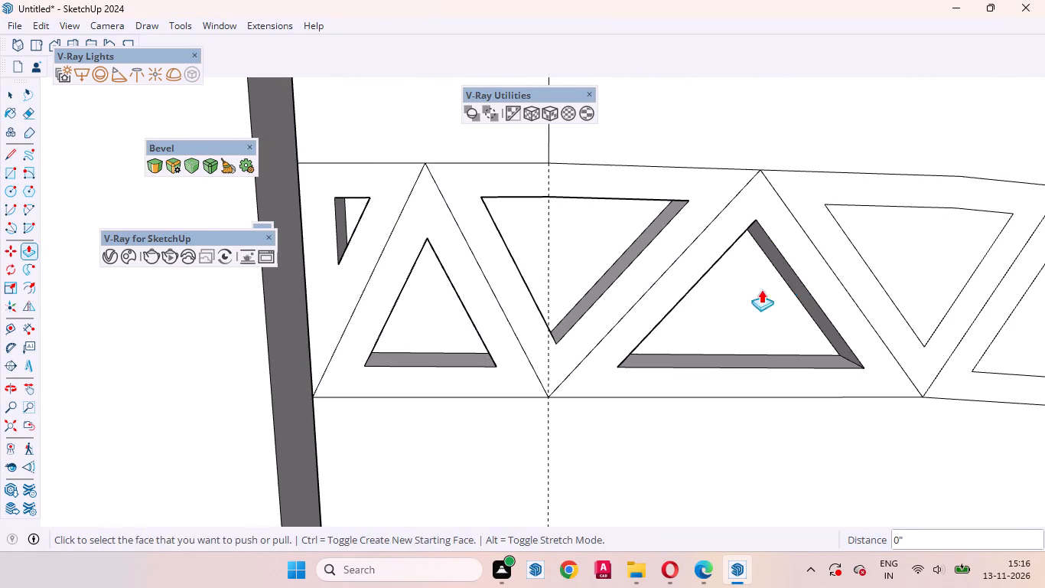
pyautogui.doubleClick(910, 256)
pyautogui.scroll(-12, 459, 309)
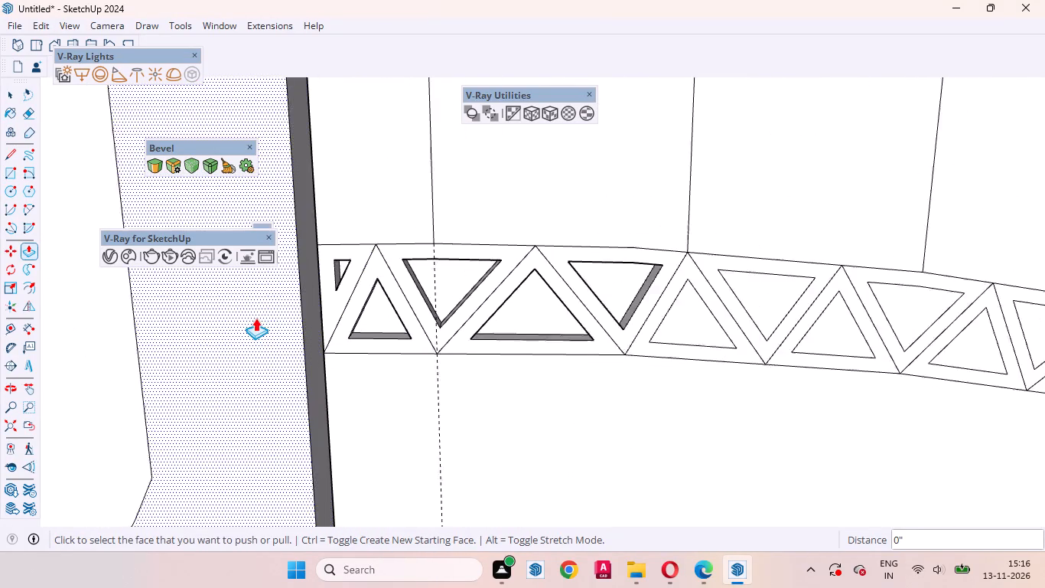
pyautogui.doubleClick(662, 313)
pyautogui.doubleClick(716, 296)
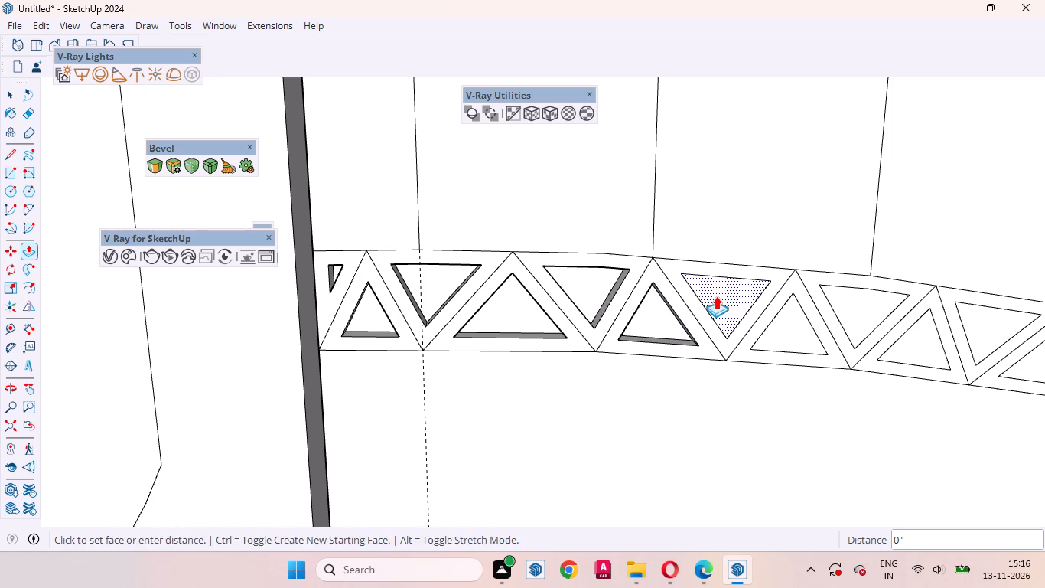
pyautogui.doubleClick(797, 320)
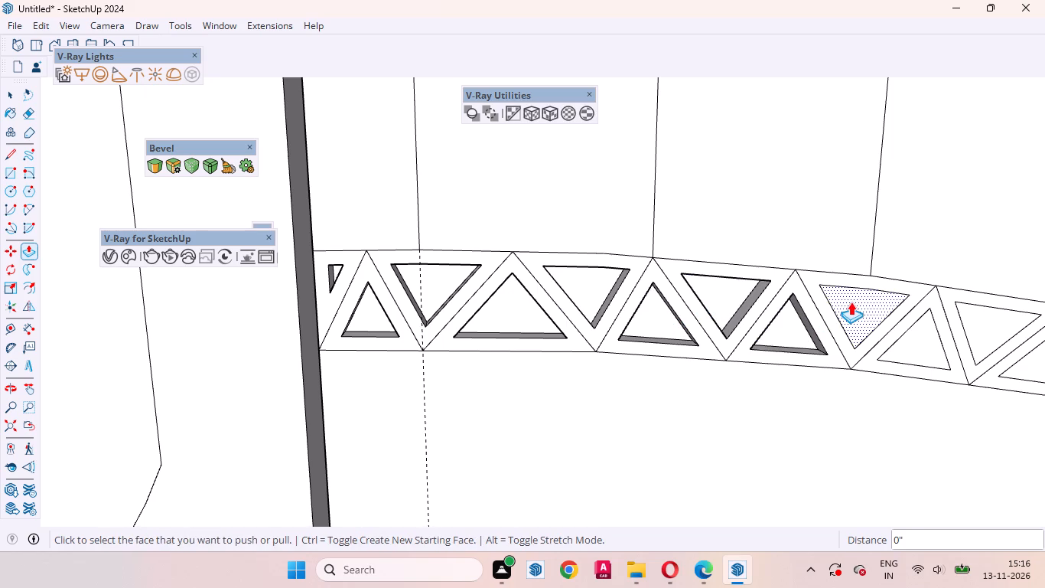
pyautogui.doubleClick(851, 302)
# Recess the following five triangles along the top of the band by 4 mm.
pyautogui.scroll(-12, 364, 303)
pyautogui.scroll(2, 581, 312)
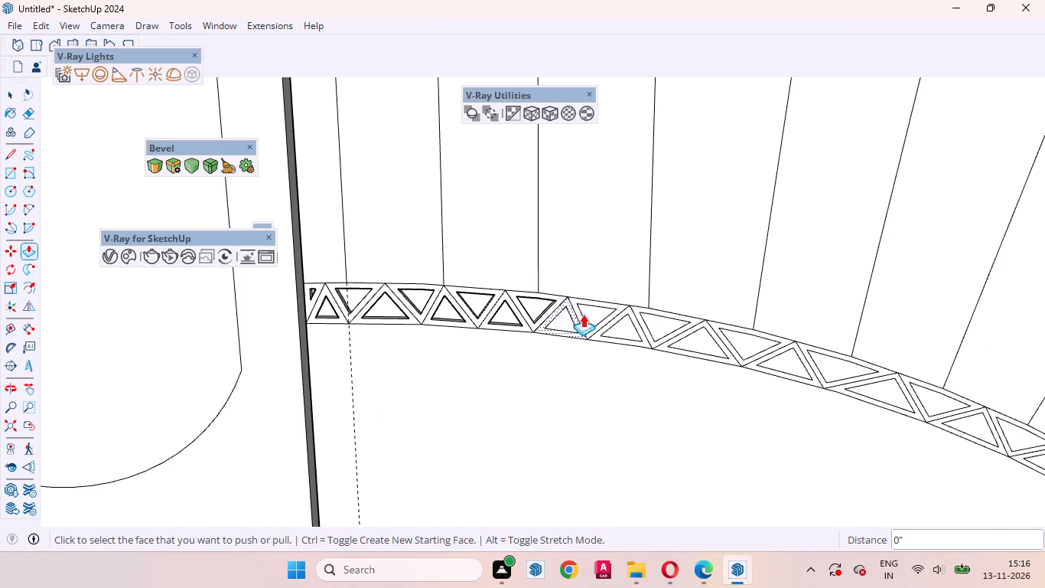
pyautogui.scroll(5, 583, 314)
pyautogui.doubleClick(562, 320)
pyautogui.doubleClick(601, 306)
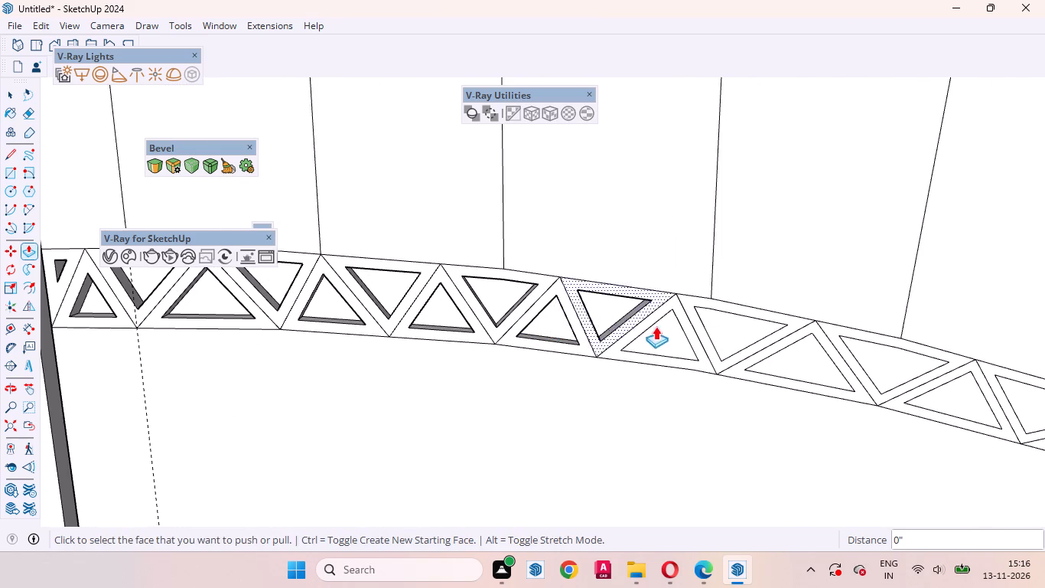
pyautogui.doubleClick(658, 329)
pyautogui.doubleClick(734, 325)
pyautogui.doubleClick(792, 353)
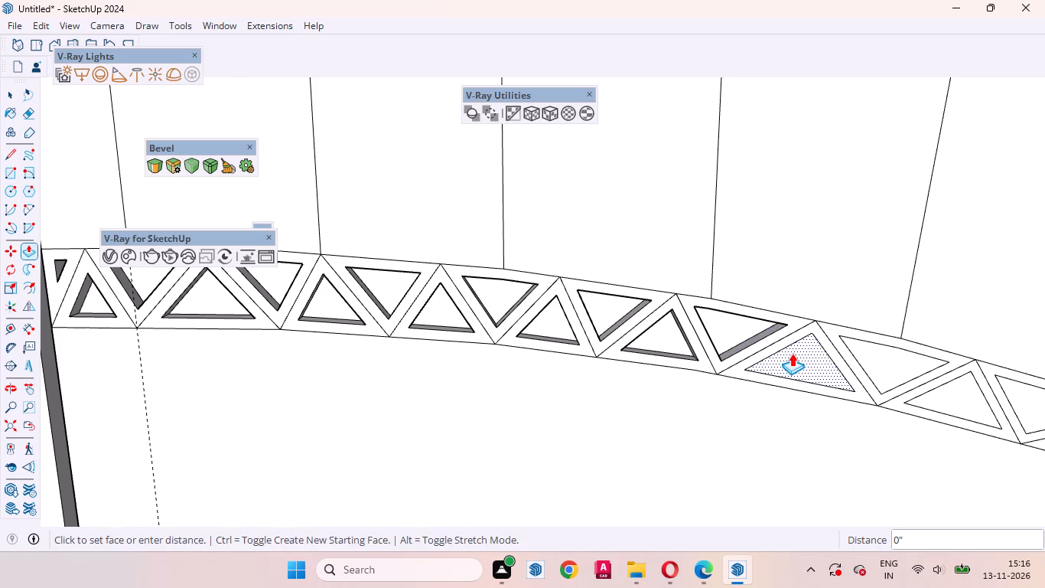
# Push in the next four triangles by 4 mm where the upper band starts curving down.
pyautogui.scroll(-1, 446, 328)
pyautogui.scroll(1, 438, 329)
pyautogui.scroll(-6, 430, 329)
pyautogui.scroll(7, 663, 345)
pyautogui.click(656, 343)
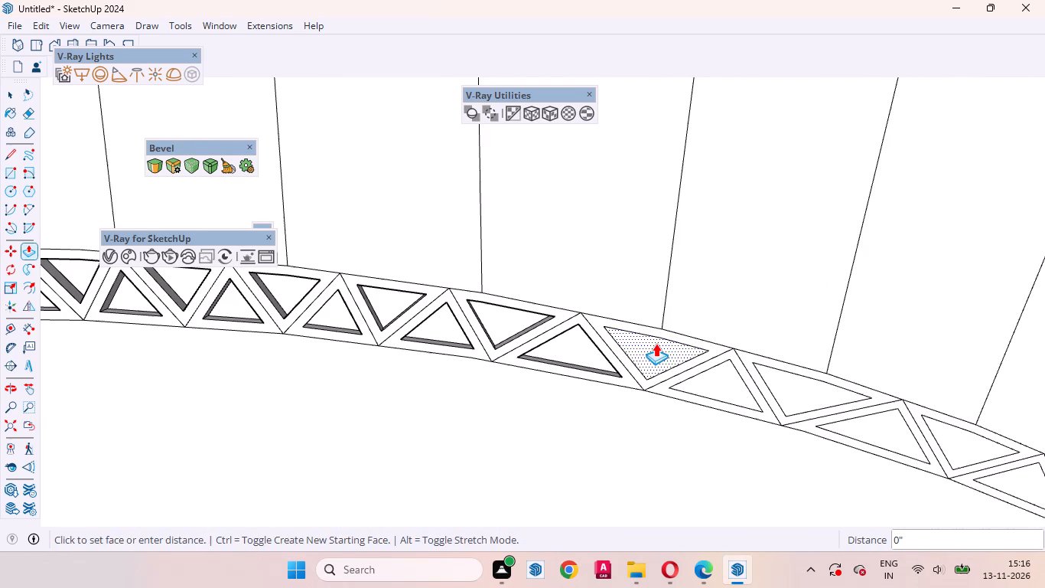
pyautogui.click(656, 343)
pyautogui.doubleClick(730, 379)
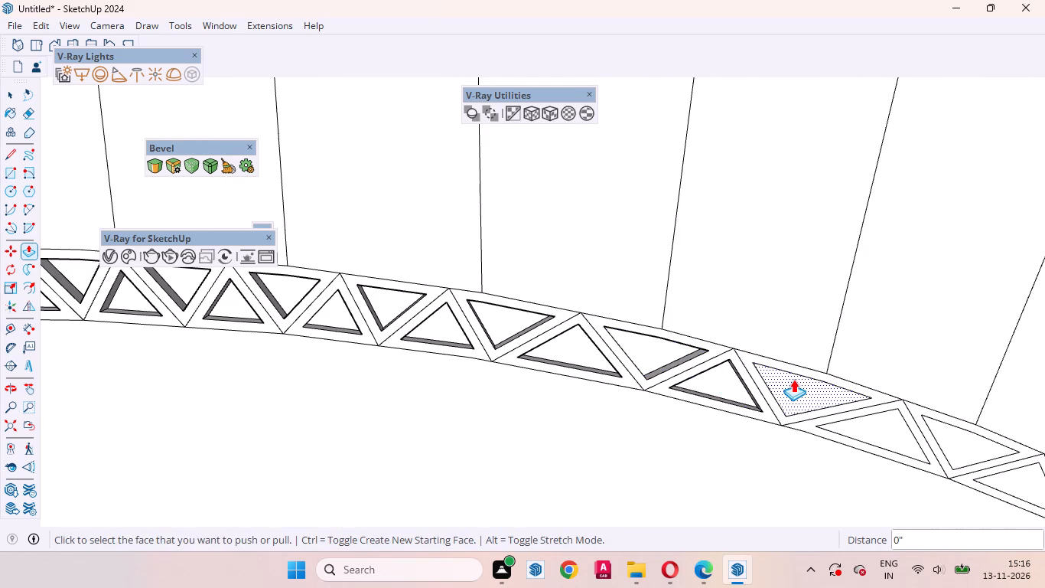
pyautogui.doubleClick(793, 379)
pyautogui.scroll(-8, 487, 326)
pyautogui.scroll(9, 691, 400)
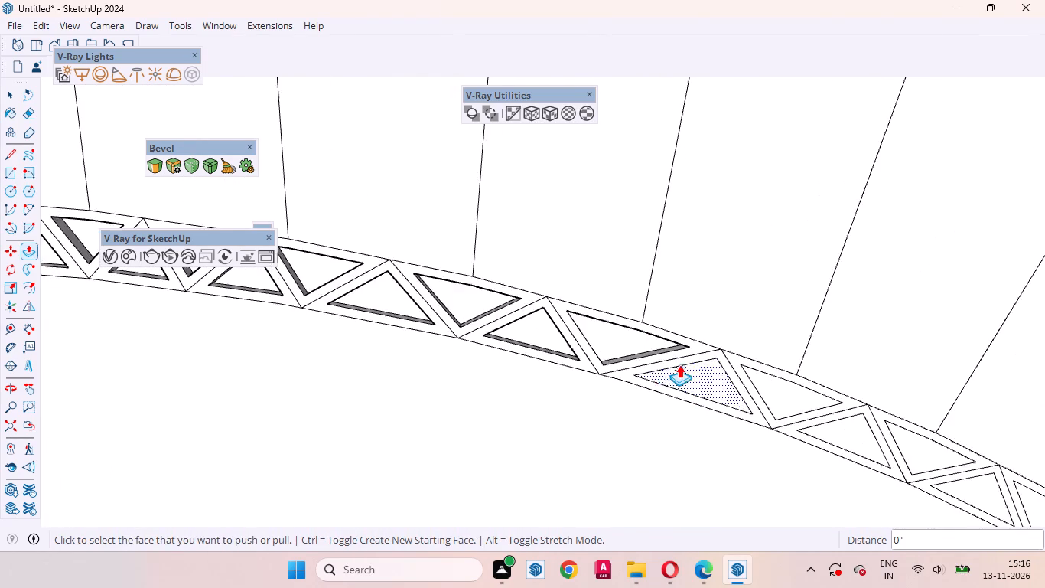
pyautogui.scroll(4, 679, 364)
pyautogui.doubleClick(703, 381)
# Apply the same 4 mm recess to the next four triangles down the upper curve.
pyautogui.scroll(-5, 435, 348)
pyautogui.scroll(1, 370, 338)
pyautogui.scroll(-2, 369, 339)
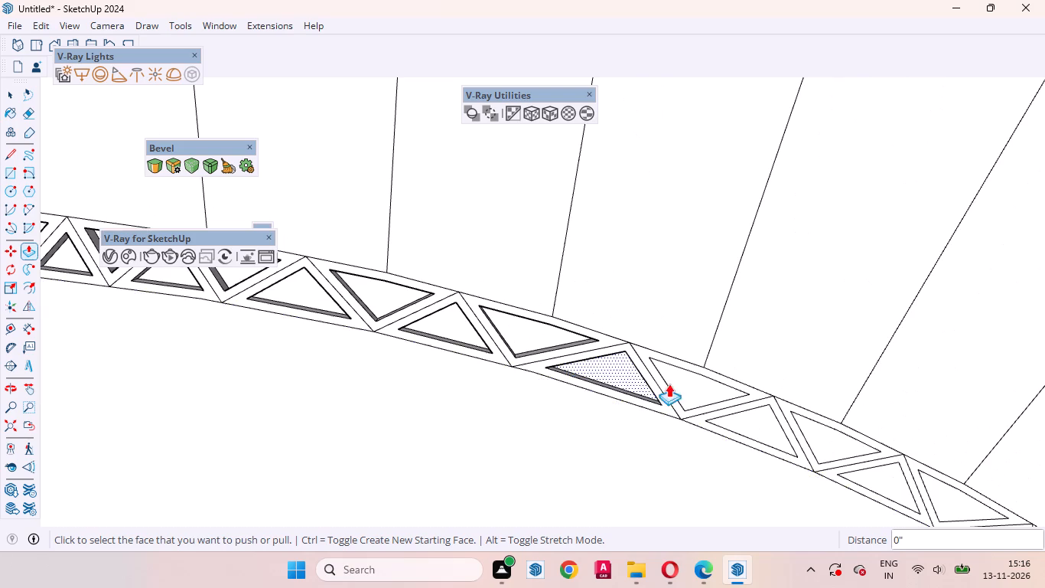
pyautogui.scroll(11, 680, 387)
pyautogui.doubleClick(707, 386)
pyautogui.scroll(-4, 488, 336)
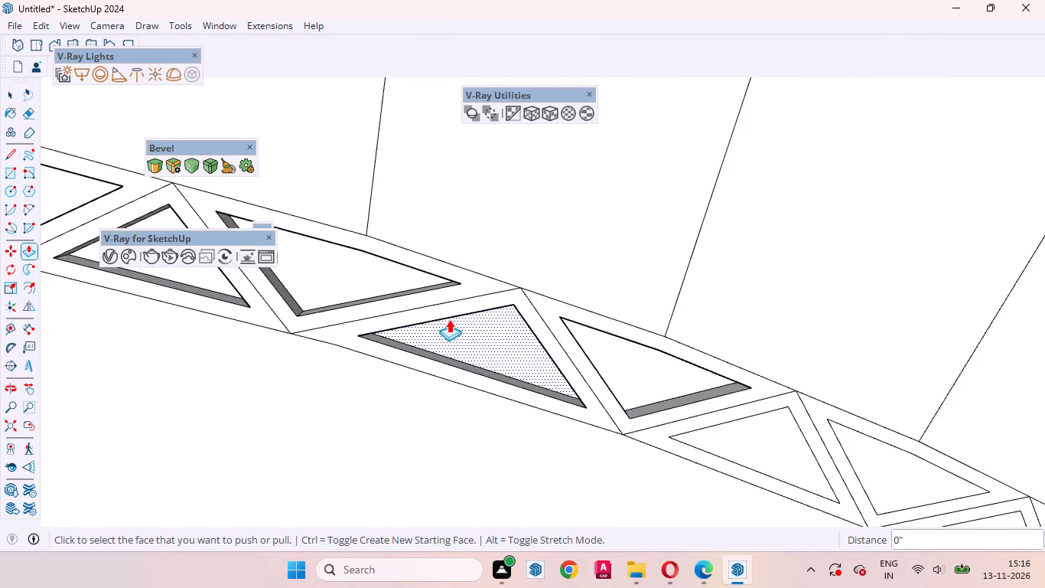
pyautogui.scroll(-7, 449, 319)
pyautogui.scroll(11, 596, 394)
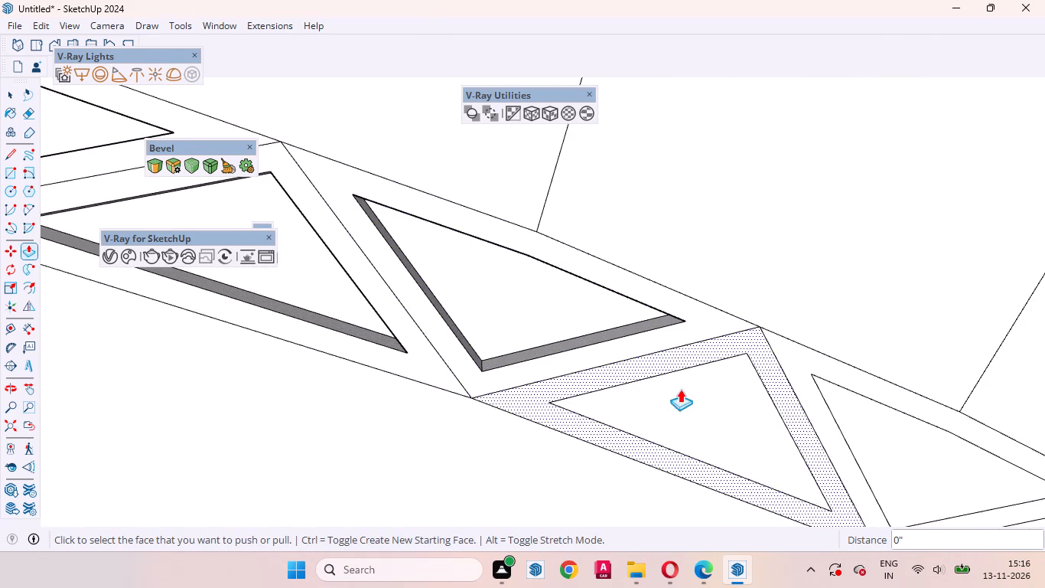
pyautogui.scroll(1, 685, 391)
pyautogui.doubleClick(711, 401)
pyautogui.scroll(-8, 438, 328)
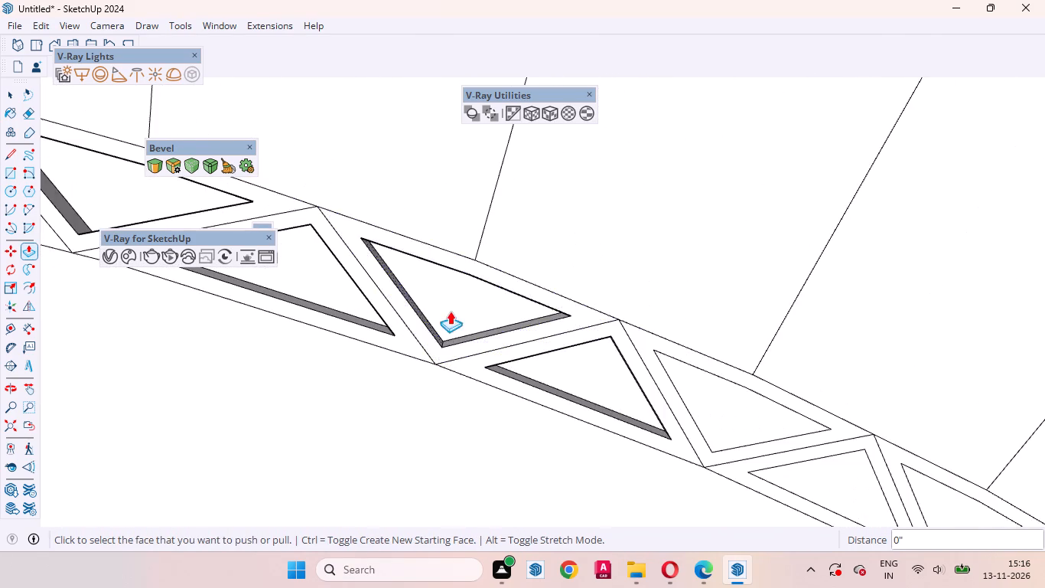
pyautogui.scroll(-6, 450, 311)
pyautogui.scroll(6, 633, 367)
pyautogui.doubleClick(584, 341)
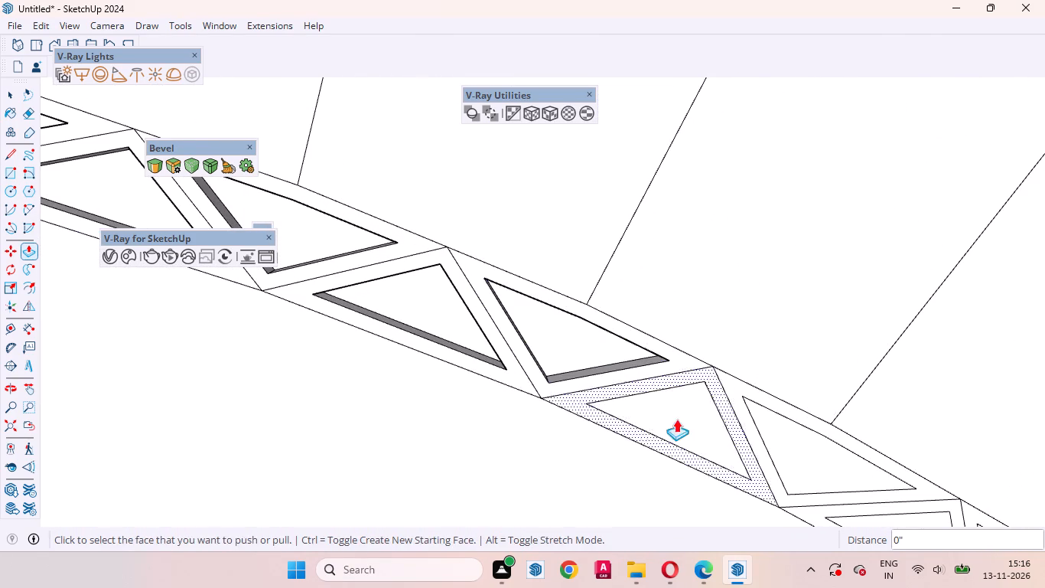
pyautogui.doubleClick(684, 425)
# Recess the next five triangles by 4 mm, continuing down the upper curve toward the finished run.
pyautogui.scroll(-1, 540, 315)
pyautogui.scroll(1, 536, 308)
pyautogui.scroll(-4, 530, 298)
pyautogui.scroll(-8, 508, 204)
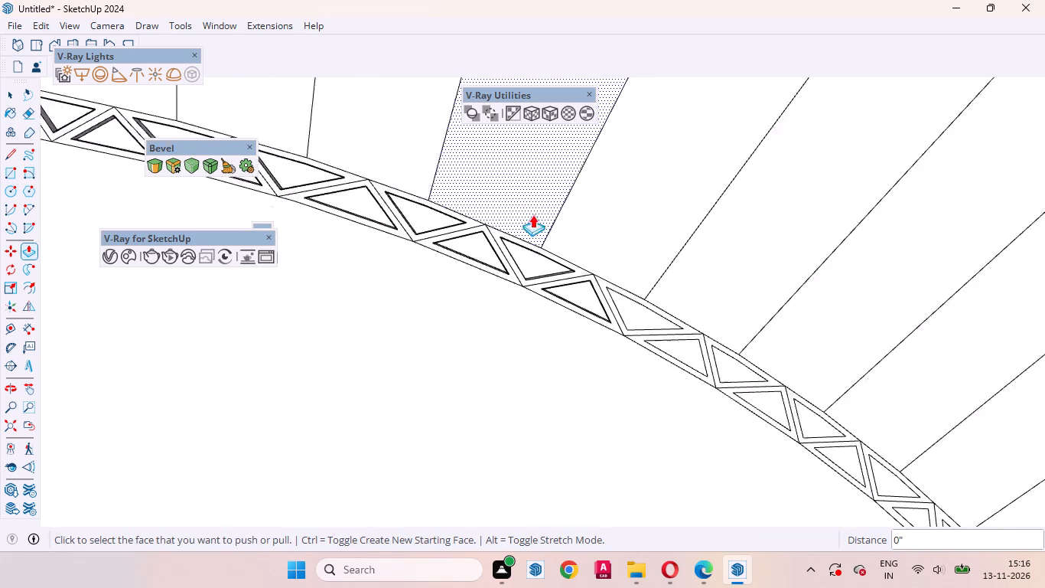
pyautogui.scroll(9, 642, 292)
pyautogui.doubleClick(606, 298)
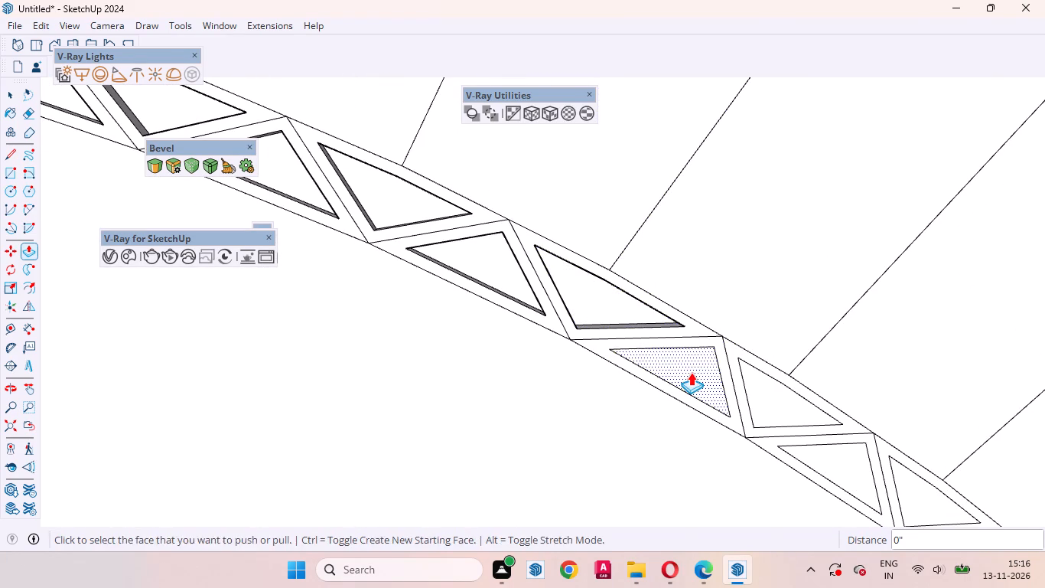
pyautogui.doubleClick(691, 372)
pyautogui.doubleClick(778, 396)
pyautogui.scroll(-8, 597, 297)
pyautogui.scroll(8, 732, 441)
pyautogui.doubleClick(731, 361)
pyautogui.doubleClick(823, 387)
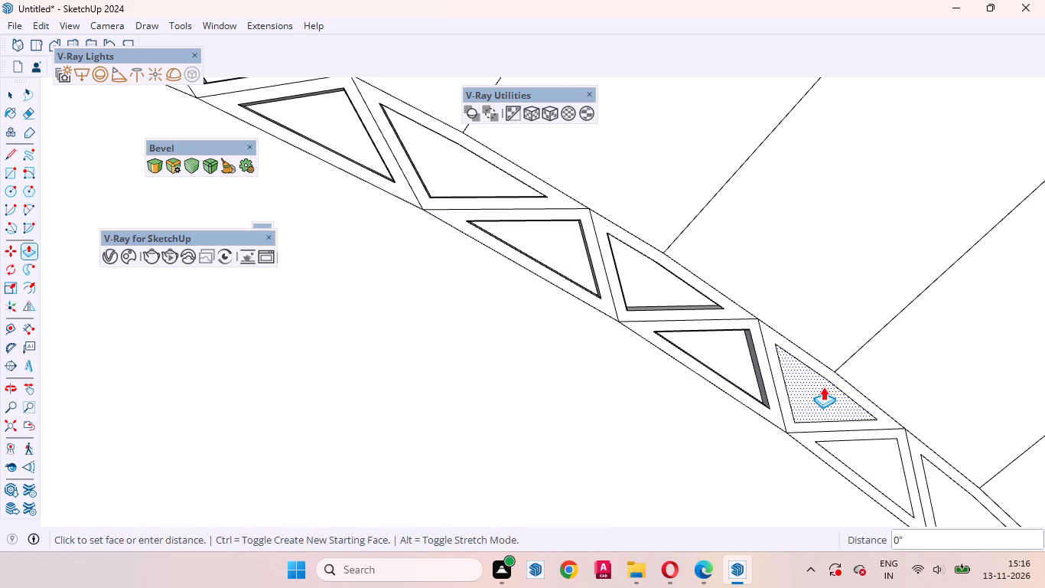
pyautogui.scroll(-14, 501, 292)
pyautogui.scroll(4, 614, 351)
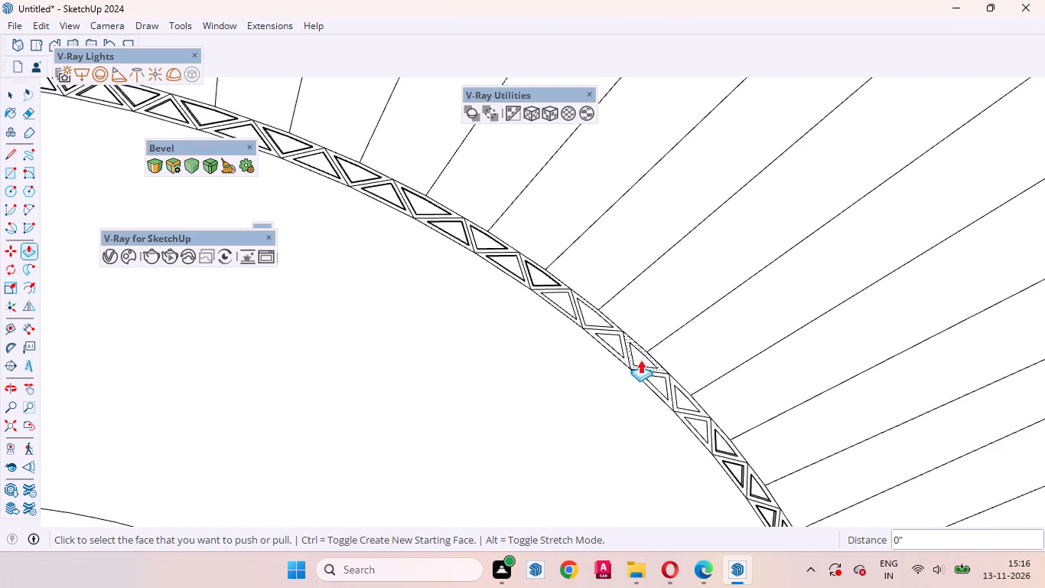
# Recess the seven remaining triangles on the band's upper curve by 4 mm, closing the gap to the finished run.
pyautogui.scroll(9, 640, 360)
pyautogui.doubleClick(589, 318)
pyautogui.doubleClick(540, 263)
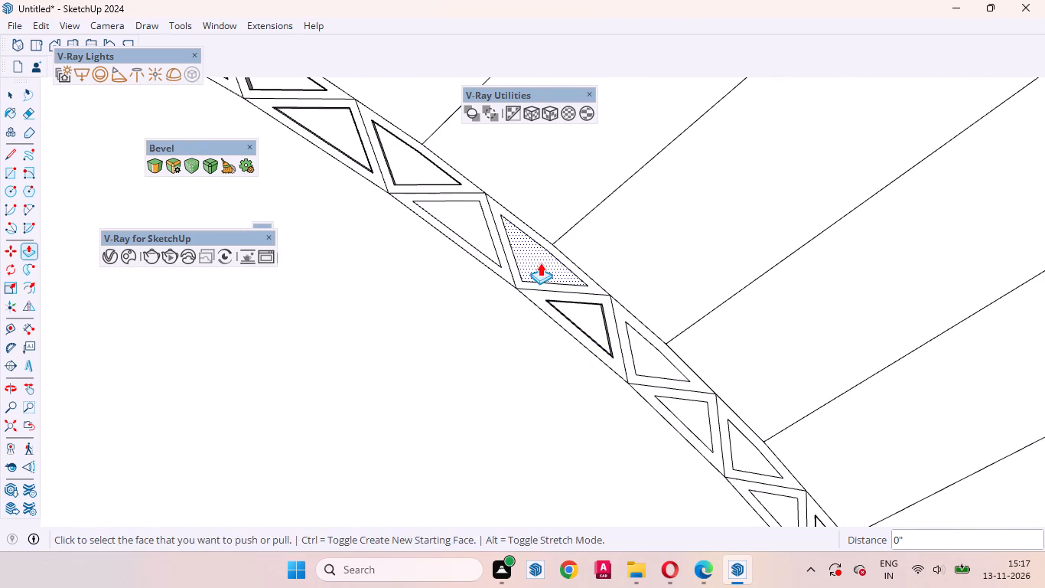
pyautogui.doubleClick(483, 232)
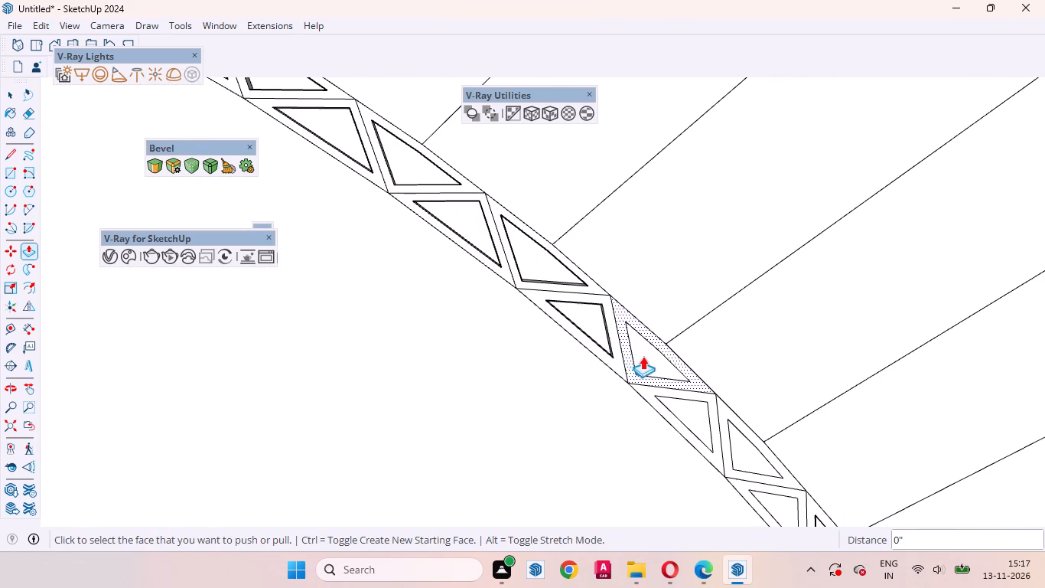
pyautogui.doubleClick(646, 358)
pyautogui.click(690, 416)
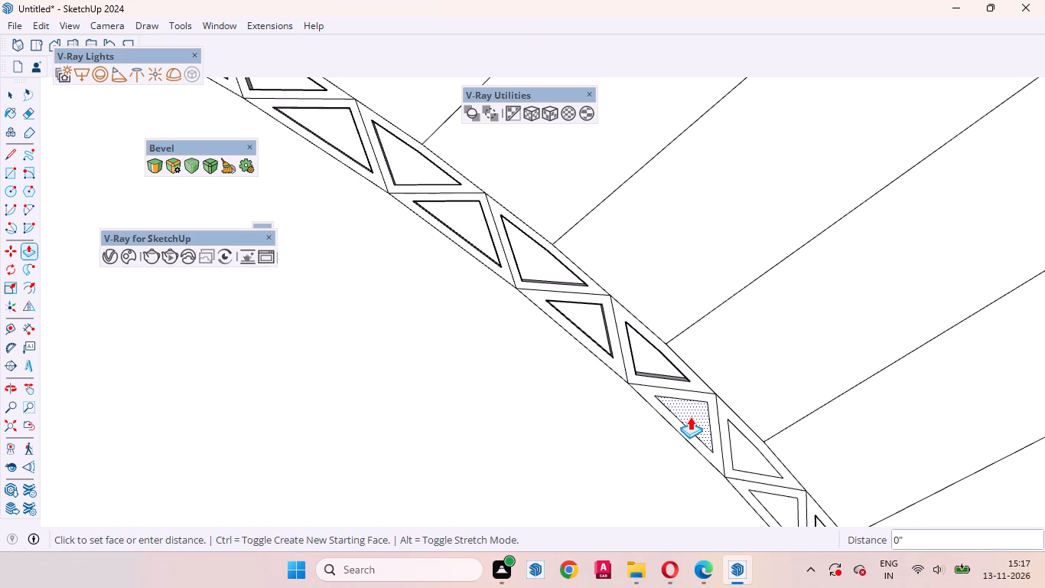
pyautogui.doubleClick(691, 416)
pyautogui.scroll(-6, 579, 328)
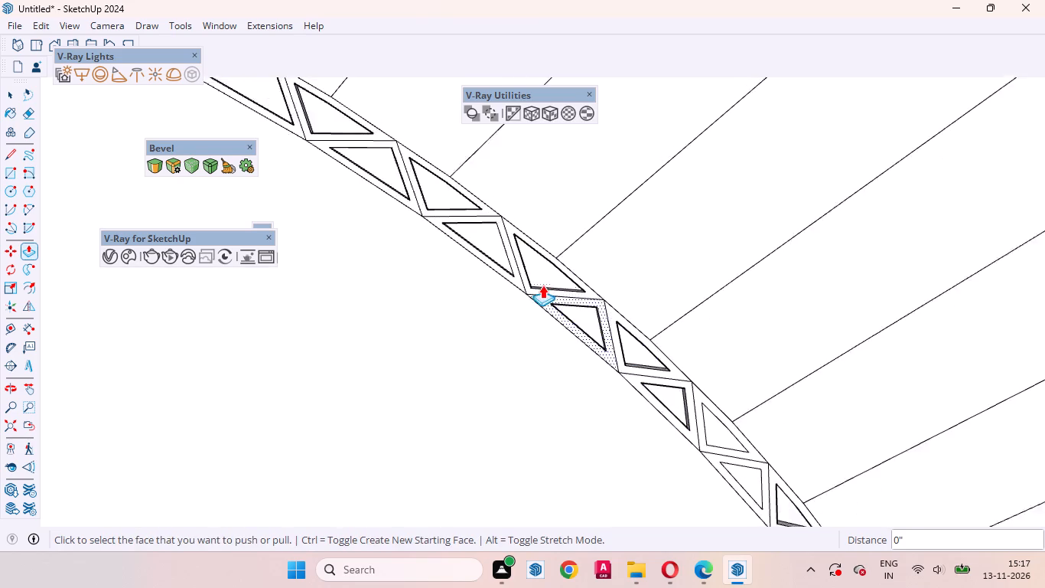
pyautogui.scroll(-2, 542, 285)
pyautogui.scroll(7, 784, 474)
pyautogui.doubleClick(664, 400)
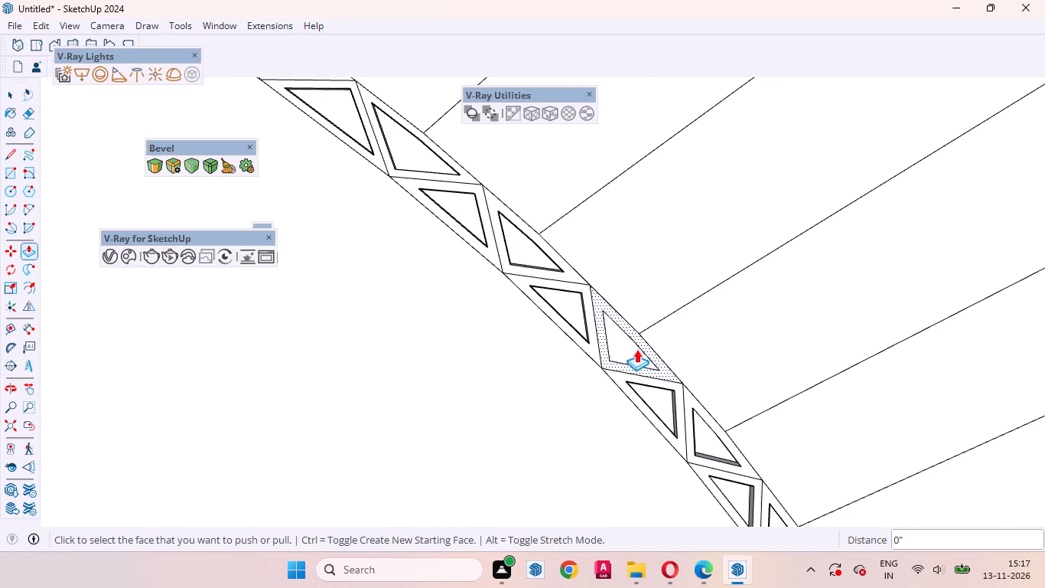
pyautogui.doubleClick(628, 346)
pyautogui.press('space')
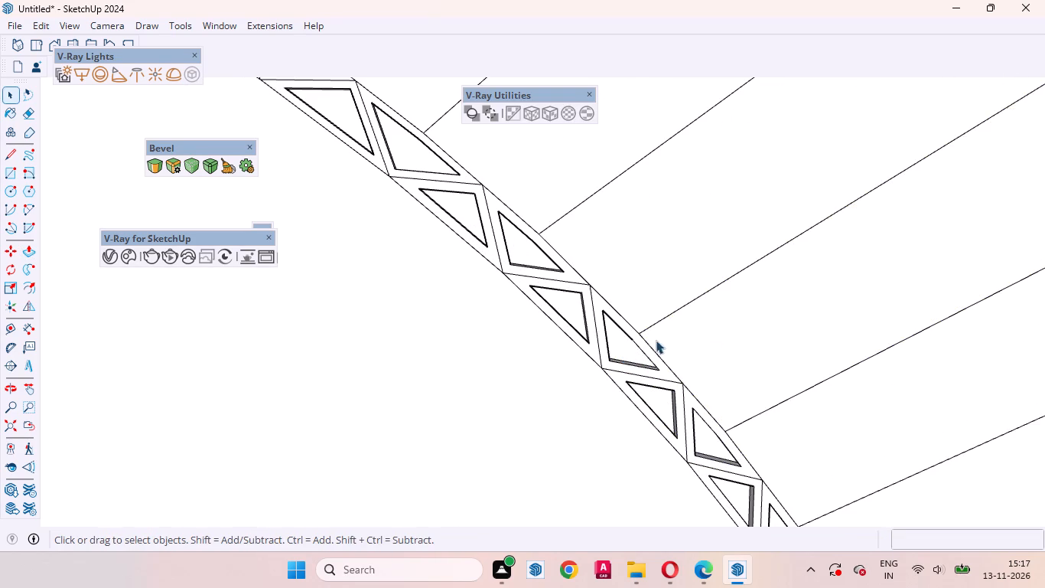
# Offset the outline of the inner semicircle face inward by about 13/16".
pyautogui.scroll(-20, 656, 340)
pyautogui.scroll(-9, 656, 340)
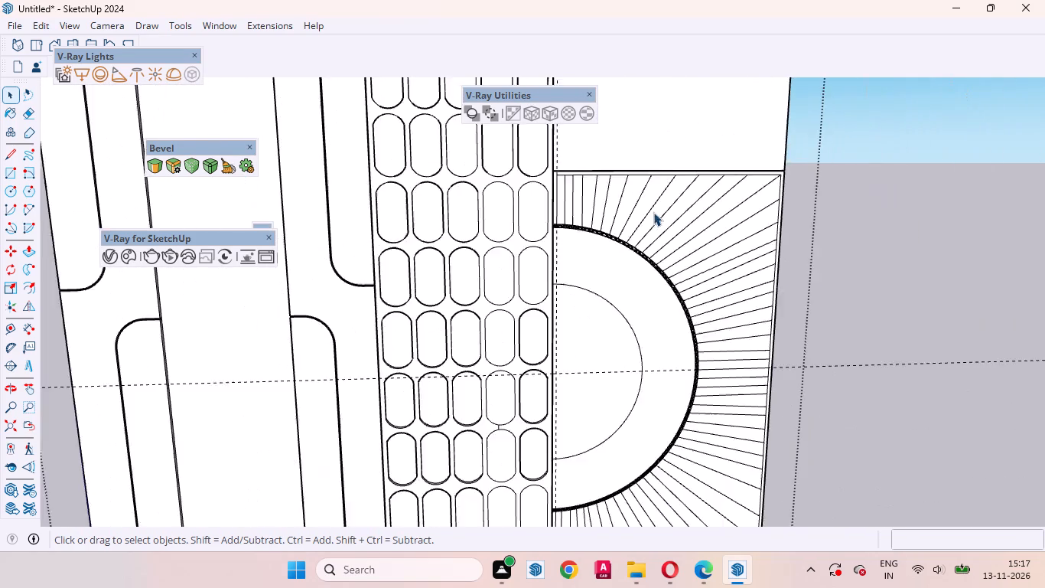
pyautogui.scroll(-5, 653, 212)
pyautogui.scroll(3, 698, 391)
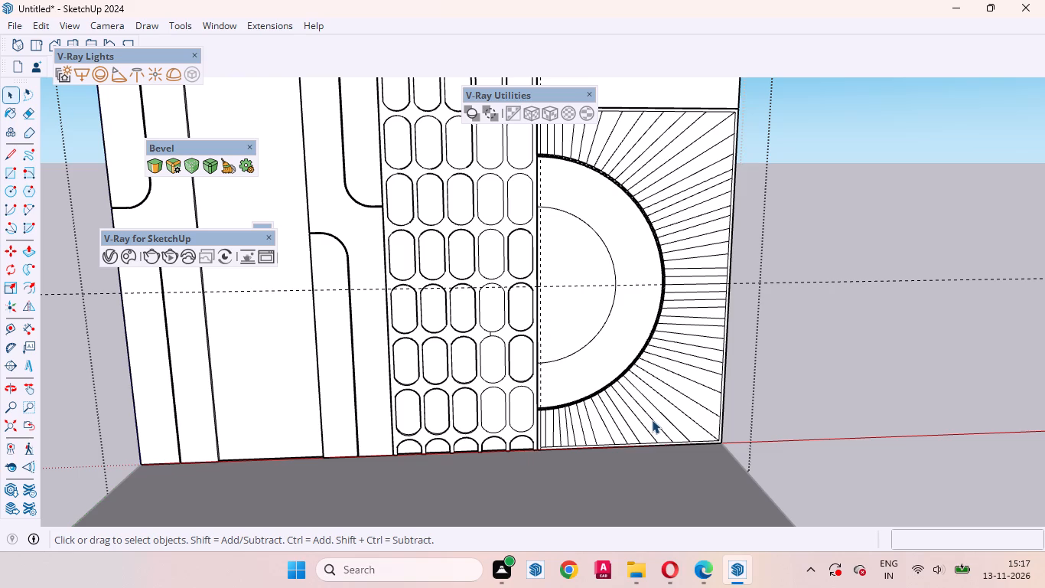
pyautogui.scroll(9, 570, 149)
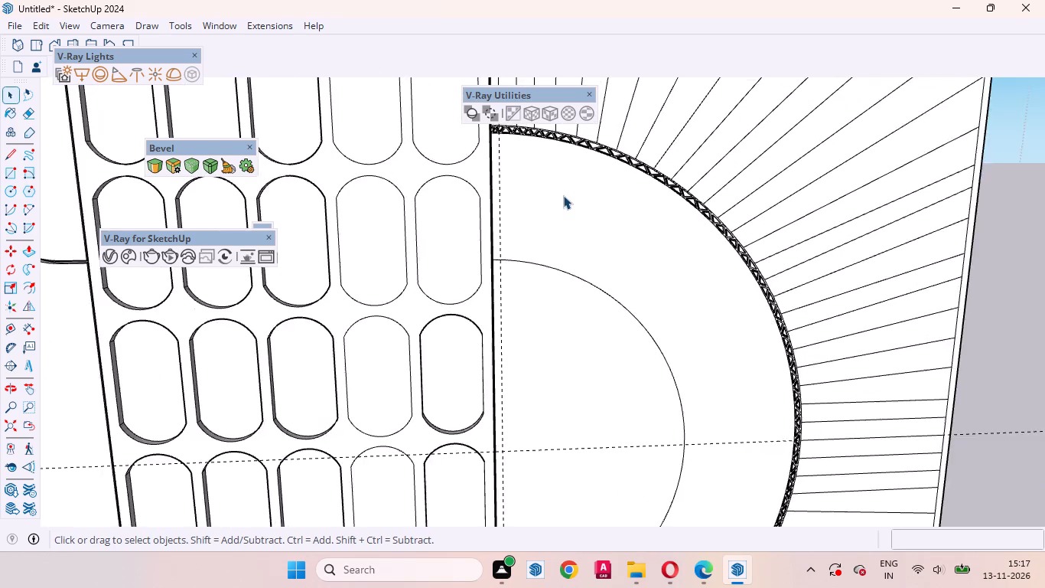
pyautogui.scroll(4, 563, 195)
pyautogui.scroll(-4, 506, 299)
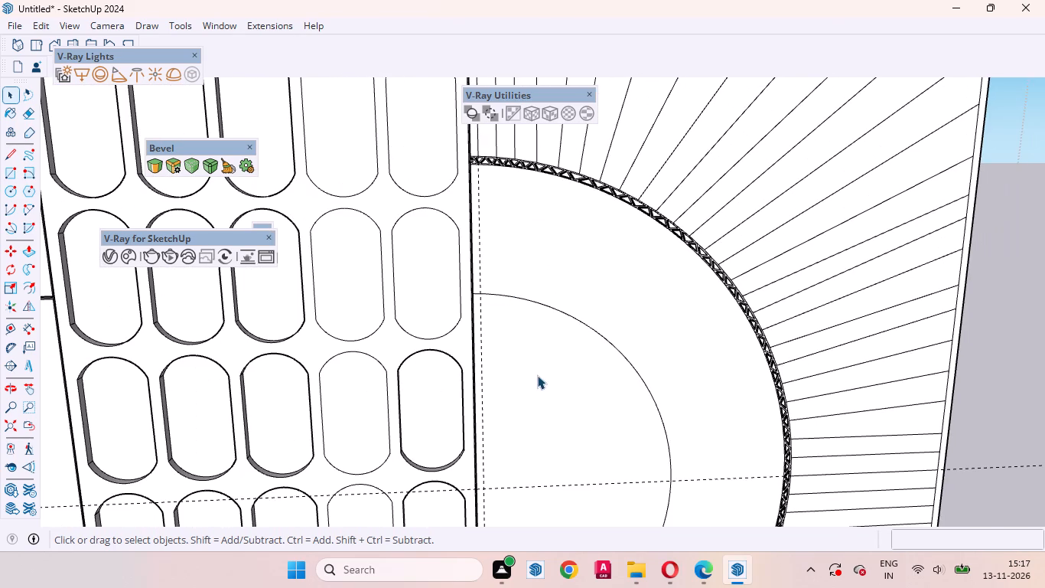
pyautogui.click(537, 375)
pyautogui.scroll(8, 471, 168)
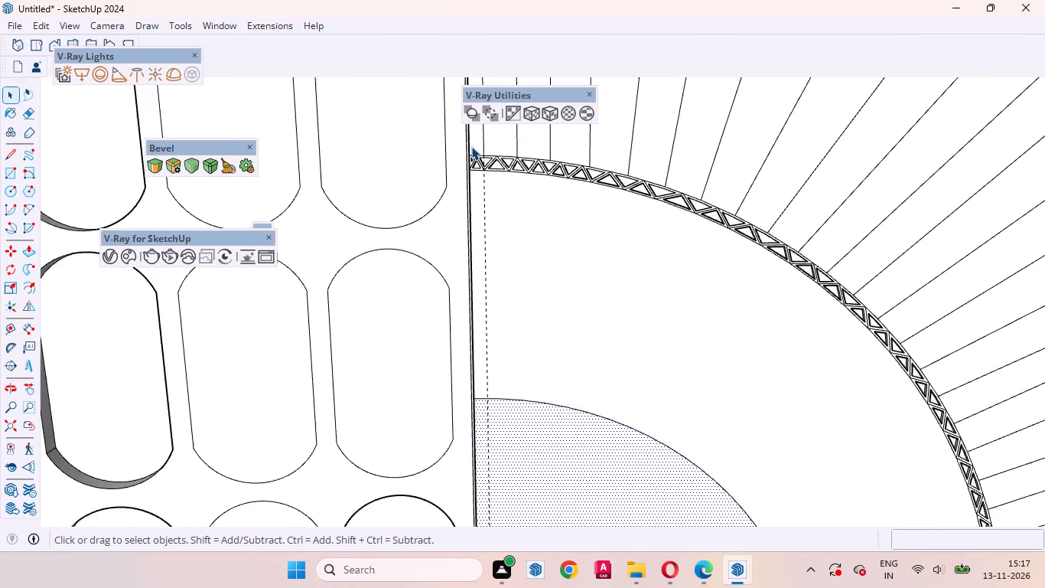
pyautogui.scroll(15, 471, 146)
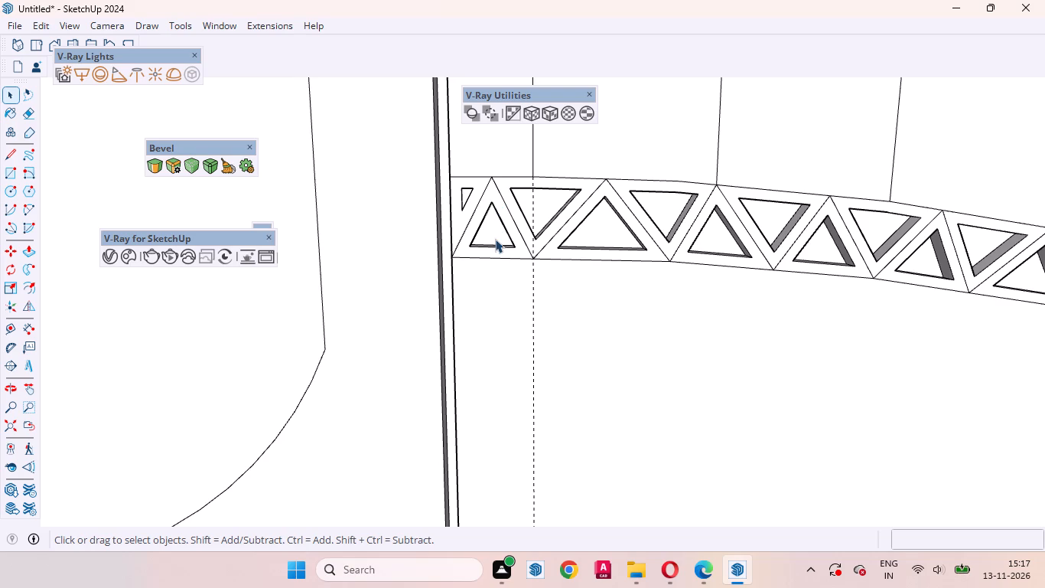
pyautogui.scroll(-18, 495, 239)
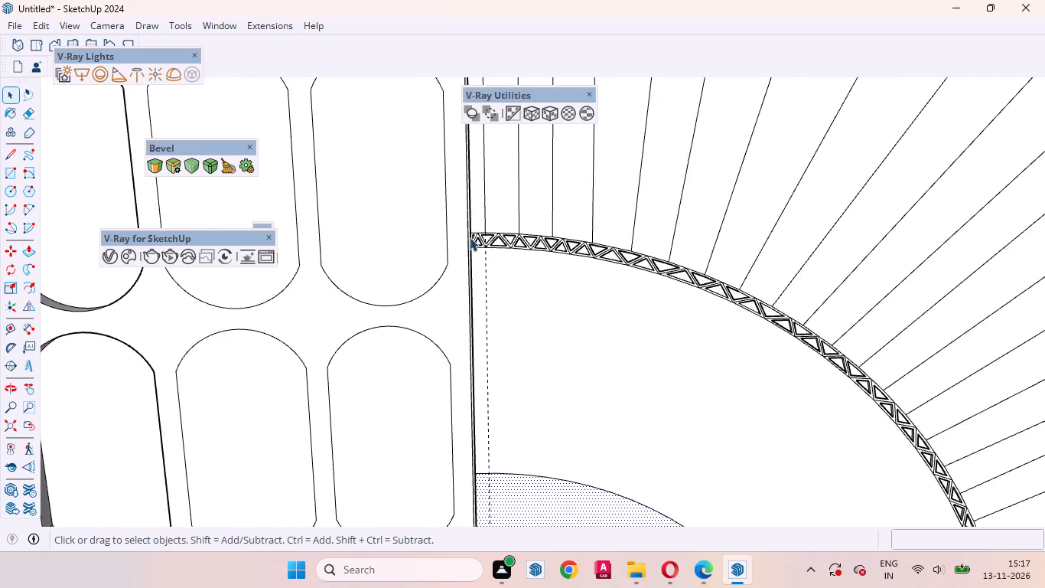
pyautogui.scroll(1, 470, 237)
pyautogui.scroll(-11, 470, 237)
pyautogui.scroll(1, 536, 377)
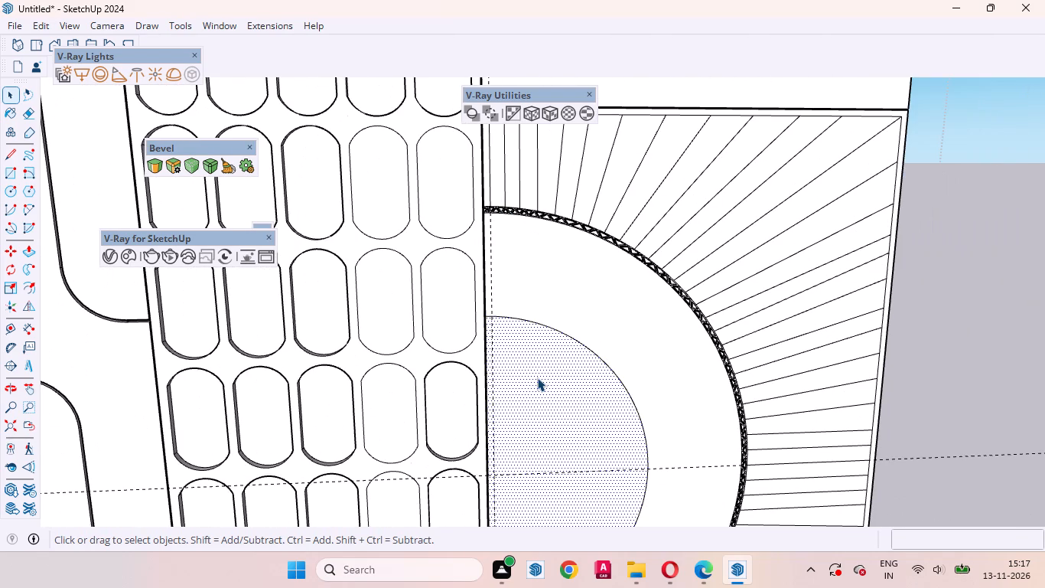
pyautogui.press('f')
pyautogui.scroll(2, 607, 335)
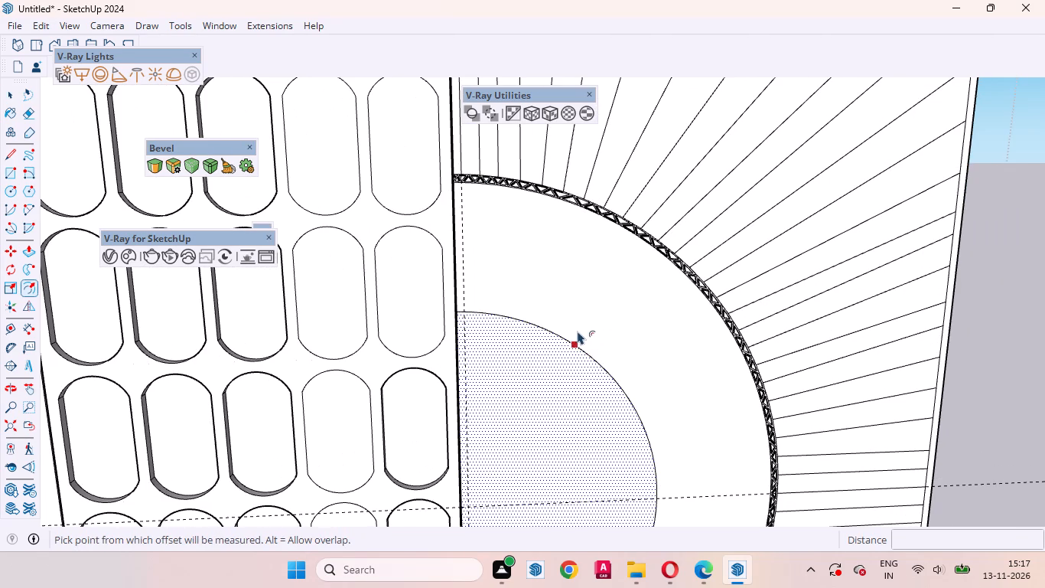
pyautogui.click(575, 332)
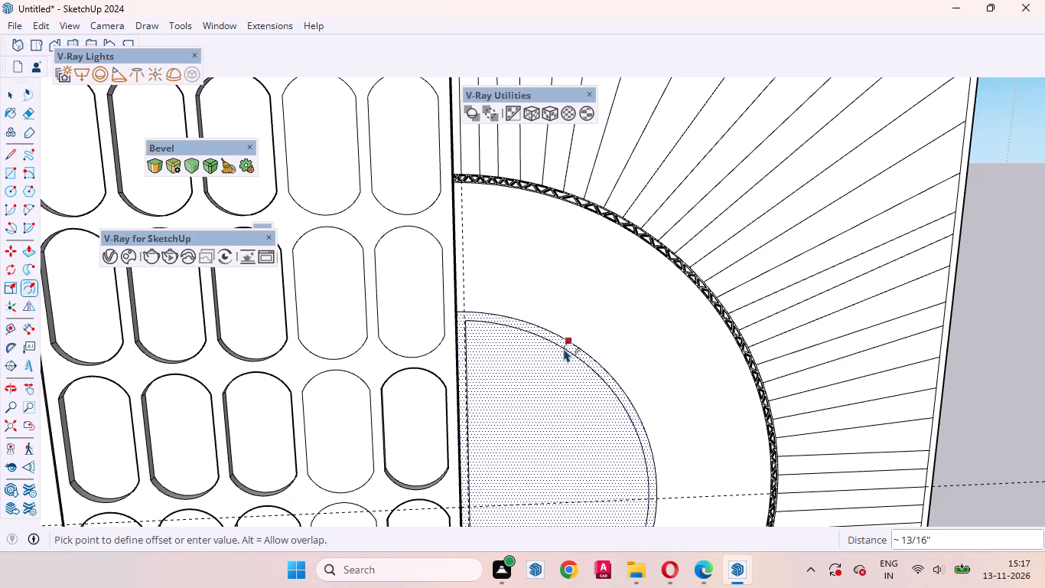
pyautogui.click(564, 348)
pyautogui.press('space')
# Extend the upper and lower ends of the offset arc to the semicircle's straight side with lines about 13/16" long.
pyautogui.write('l')
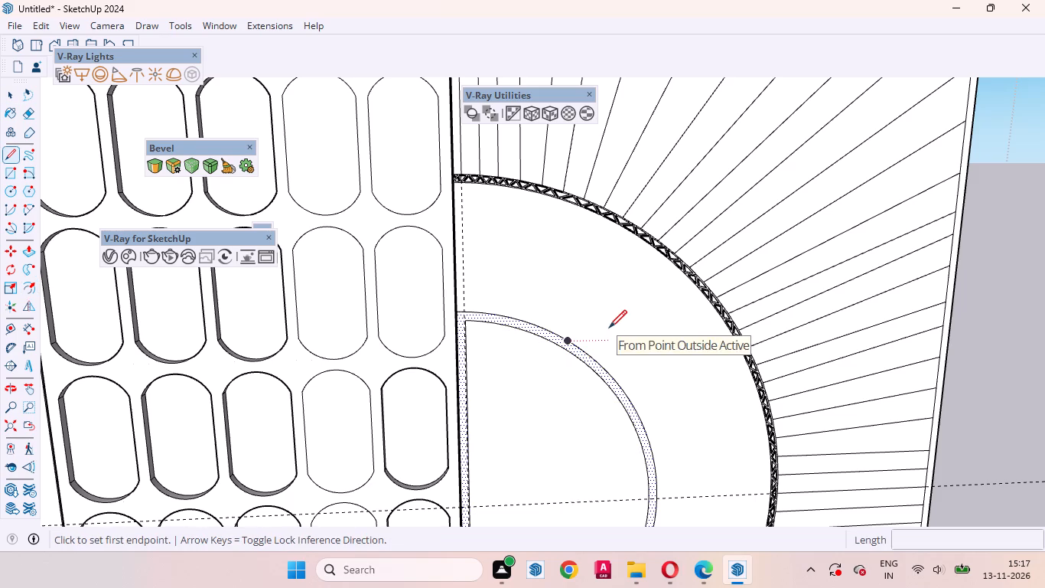
pyautogui.scroll(20, 358, 325)
pyautogui.scroll(1, 358, 325)
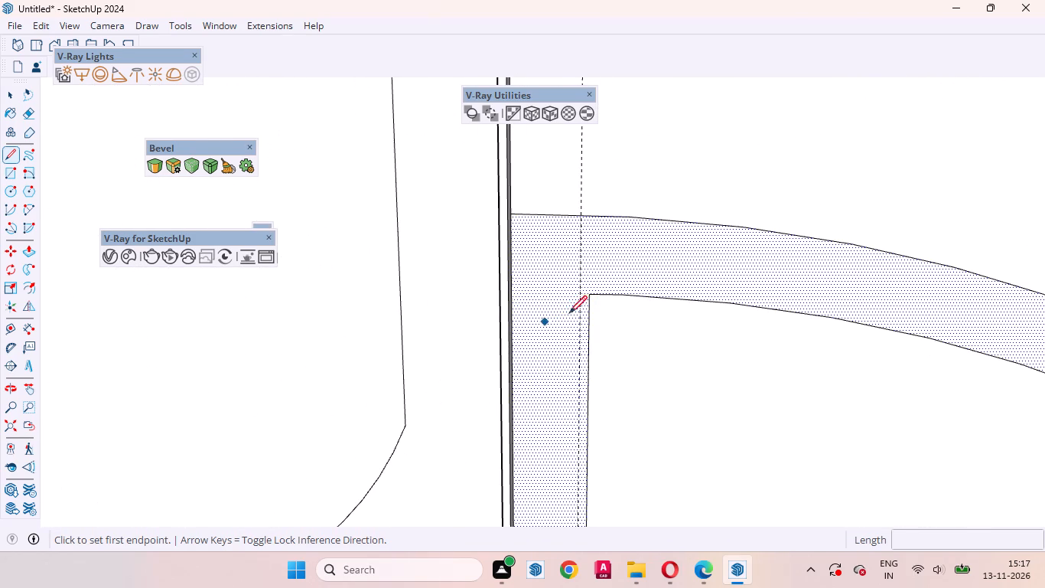
pyautogui.click(591, 298)
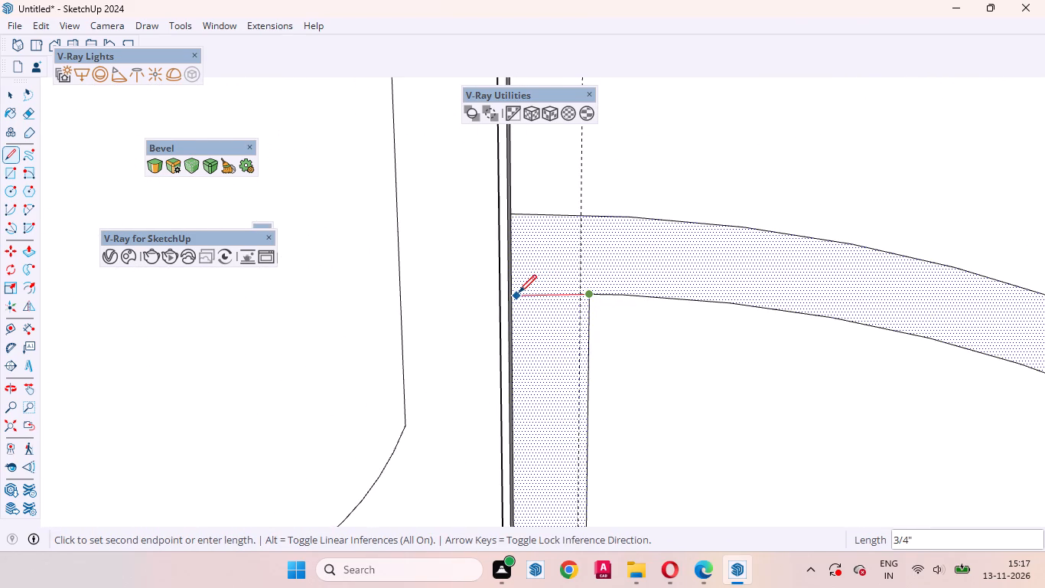
pyautogui.click(514, 287)
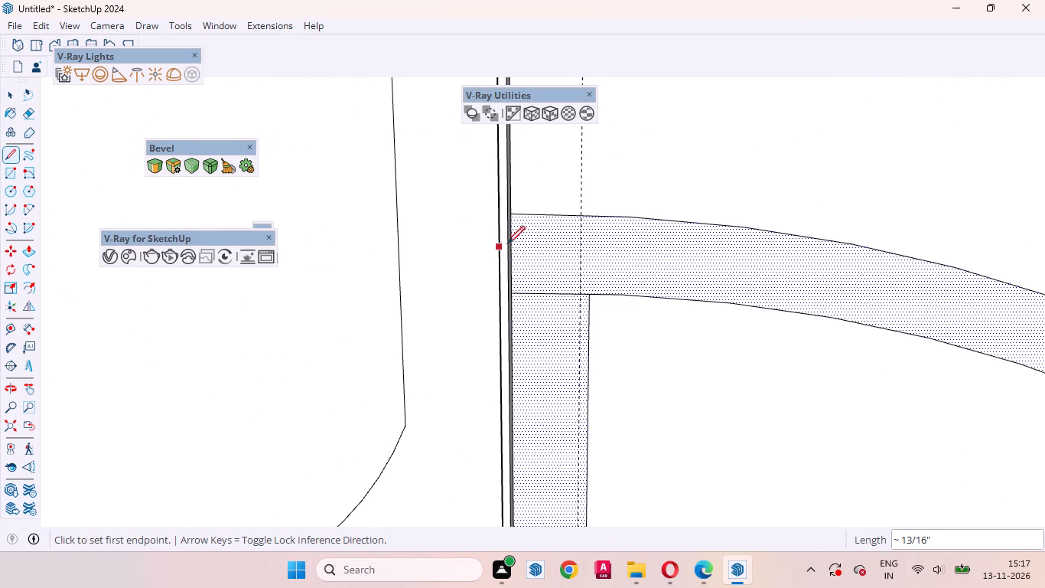
pyautogui.scroll(-20, 527, 211)
pyautogui.scroll(-5, 527, 211)
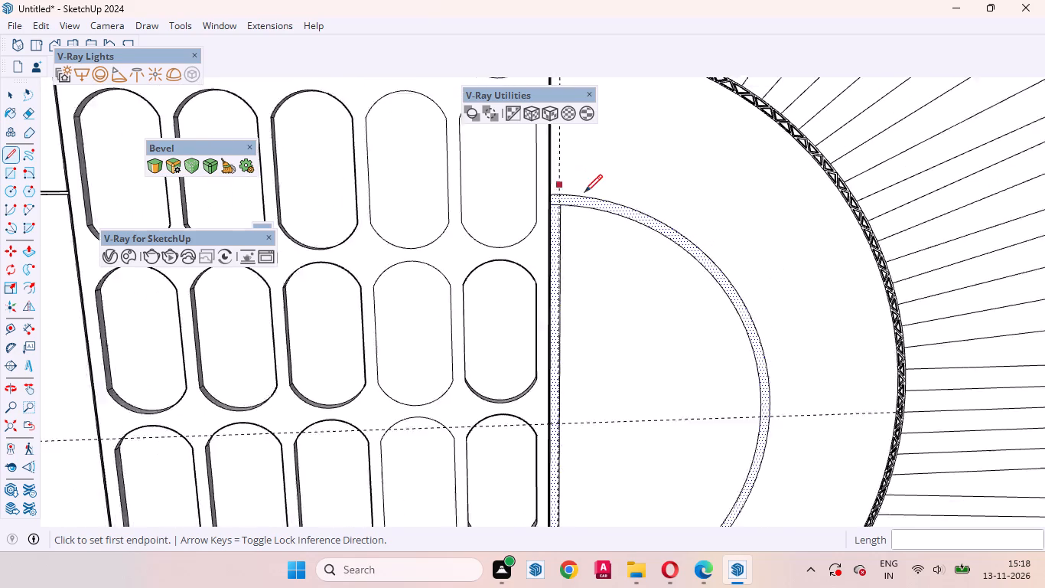
pyautogui.scroll(-10, 584, 192)
pyautogui.scroll(16, 616, 371)
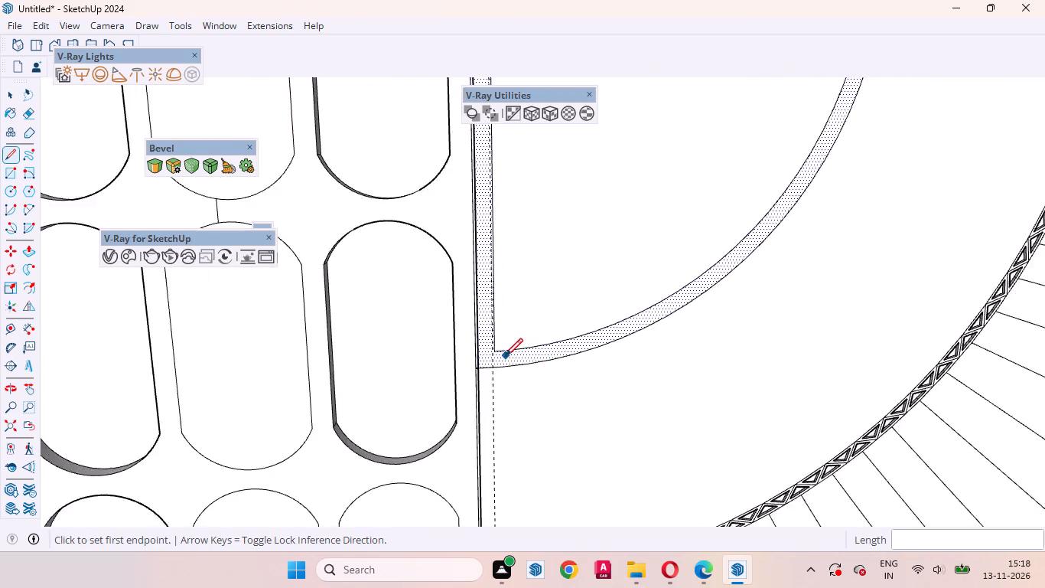
pyautogui.scroll(1, 505, 356)
pyautogui.click(493, 349)
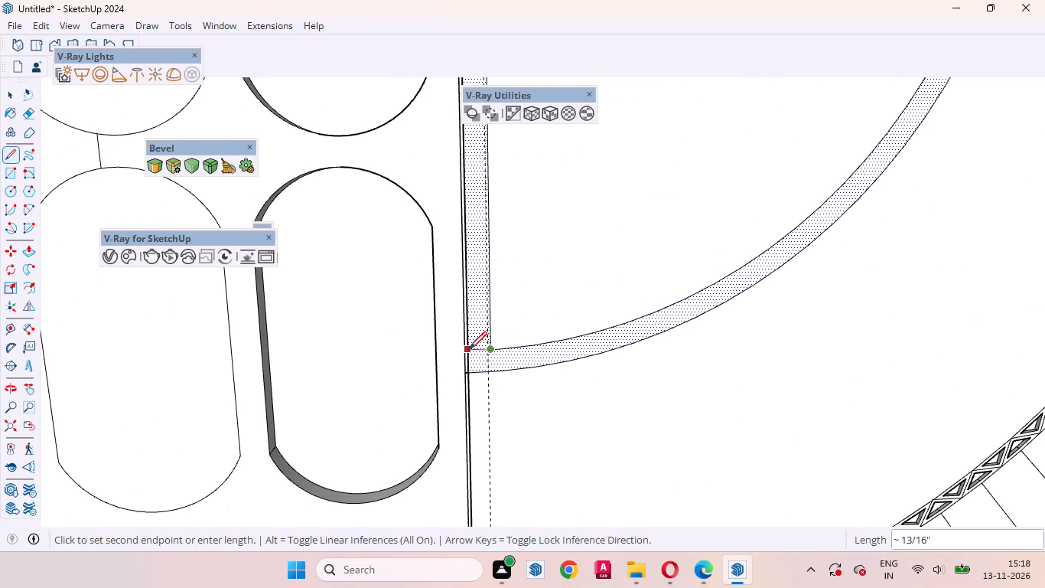
pyautogui.click(469, 349)
pyautogui.press('space')
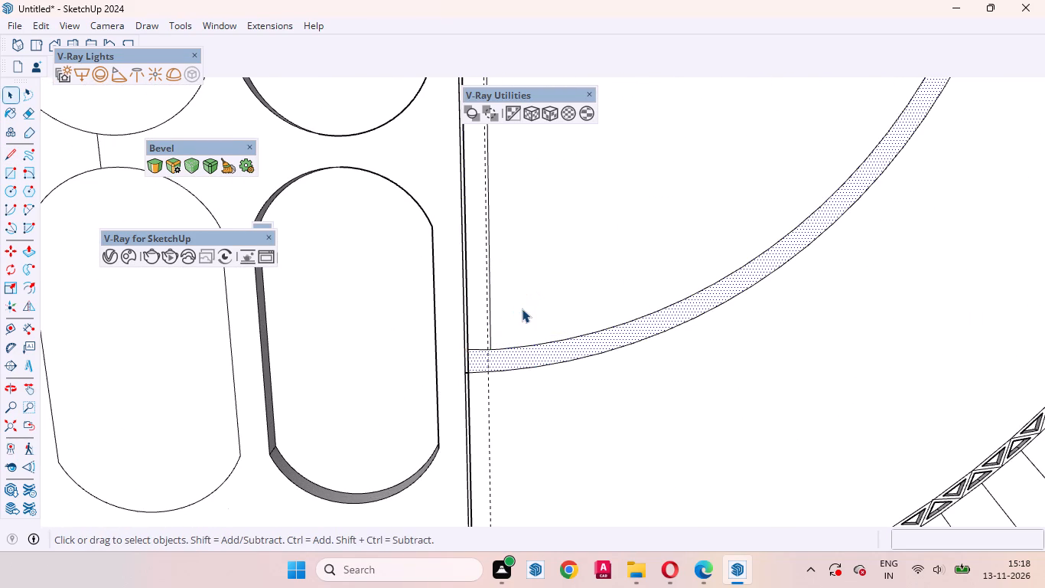
# Erase the straight offset line parallel to the semicircle's straight side, leaving only the curved band.
pyautogui.click(490, 301)
pyautogui.scroll(1, 490, 301)
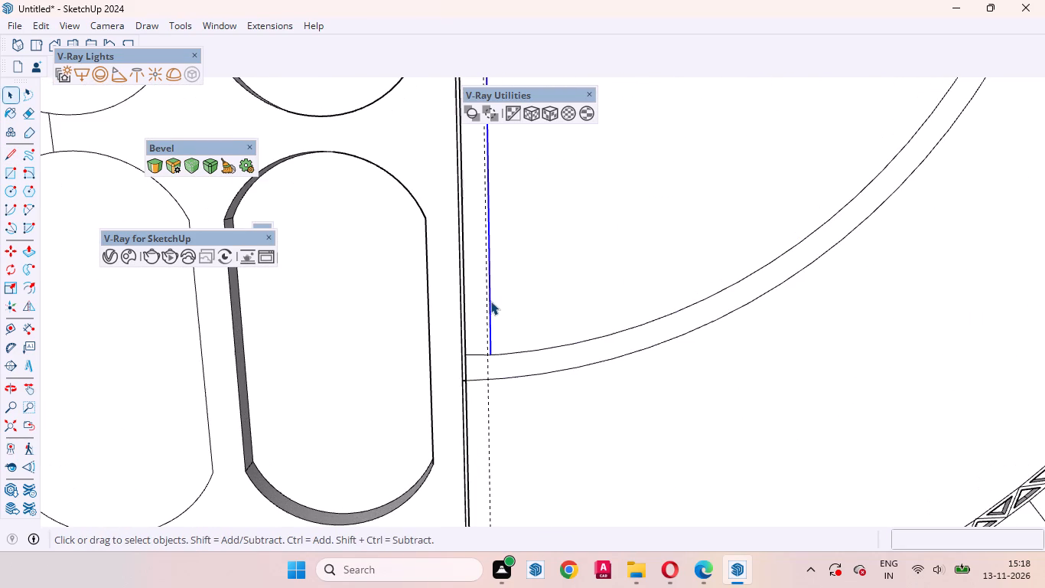
pyautogui.rightClick(490, 301)
pyautogui.click(514, 328)
# Draw the first two zigzag diagonals, about 1" and 7/8" long, between the two arcs at the inner band's upper end.
pyautogui.scroll(-4, 537, 312)
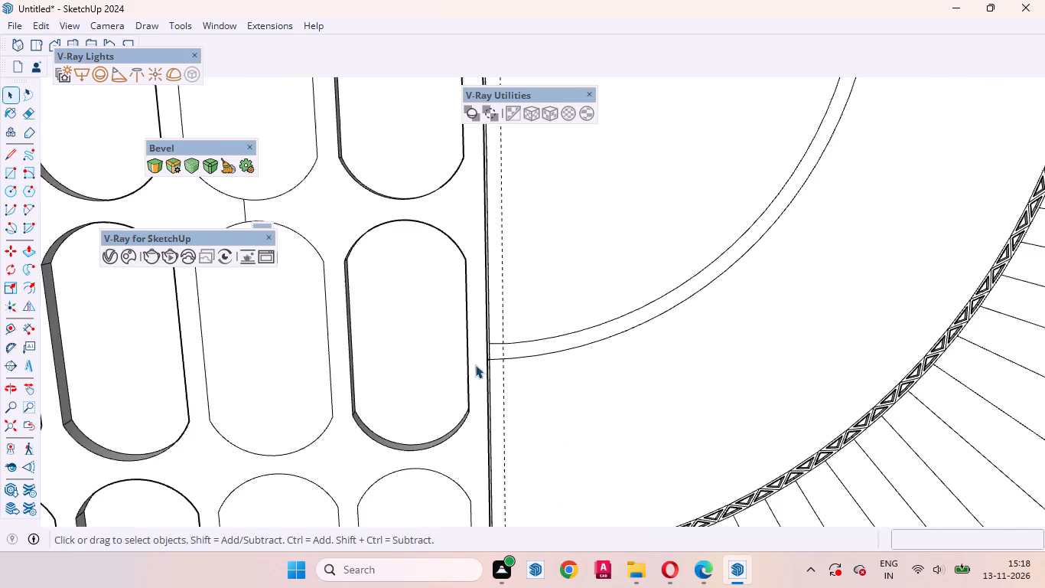
pyautogui.scroll(-16, 475, 364)
pyautogui.scroll(1, 500, 445)
pyautogui.scroll(-3, 500, 446)
pyautogui.scroll(7, 526, 240)
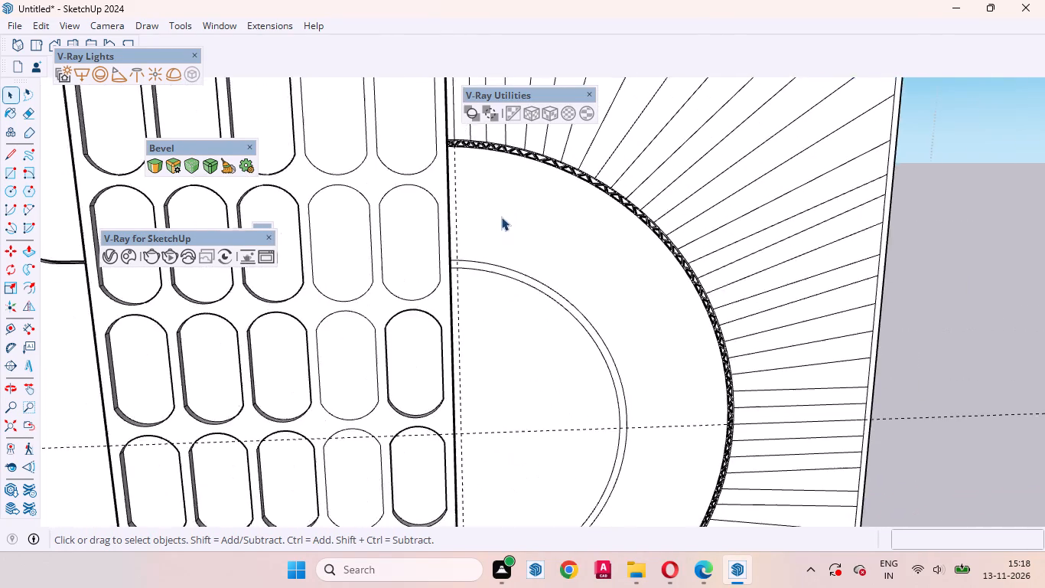
pyautogui.scroll(20, 501, 217)
pyautogui.scroll(3, 501, 217)
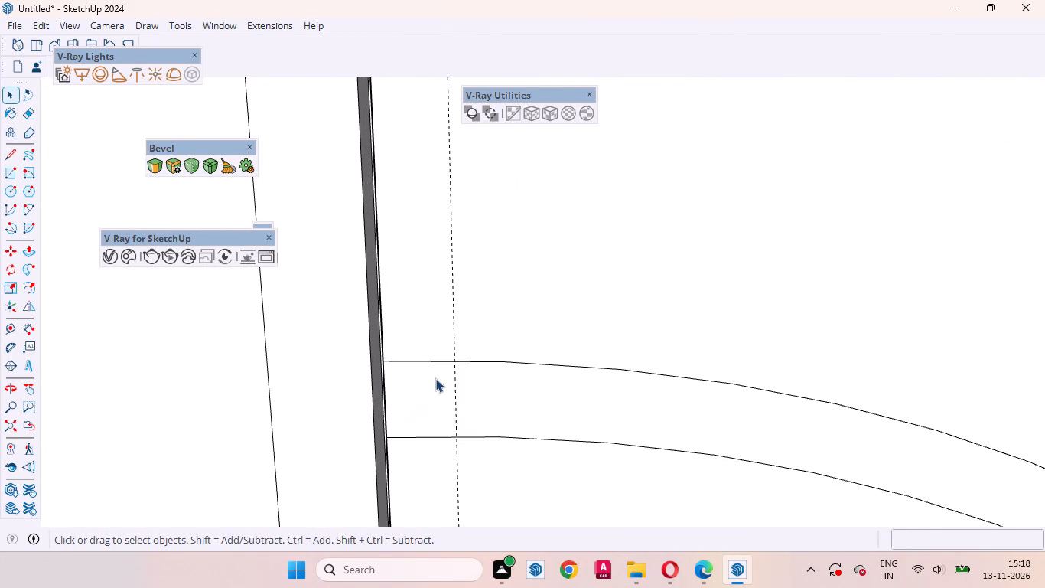
pyautogui.scroll(3, 409, 399)
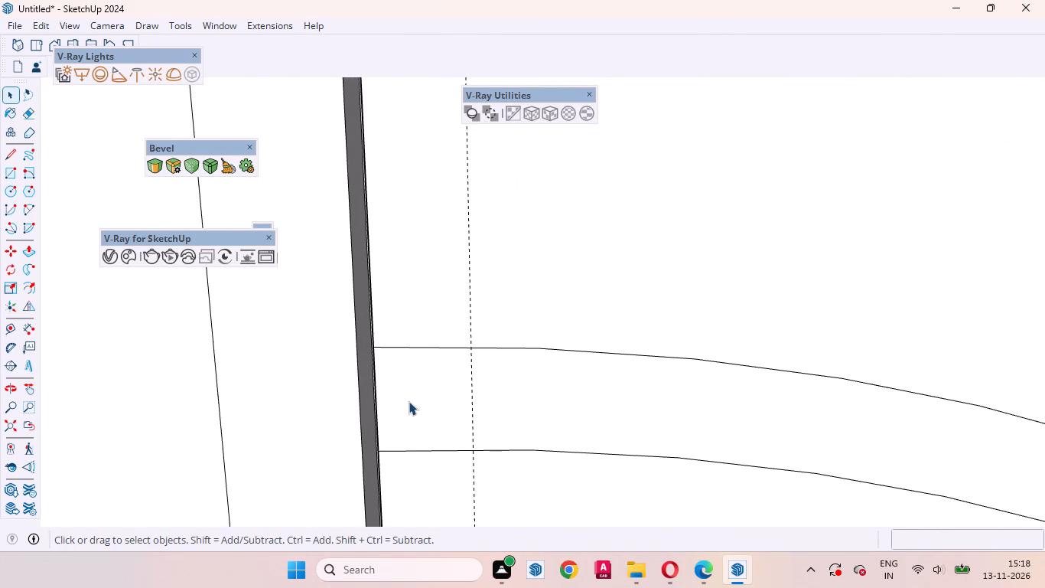
pyautogui.click(416, 433)
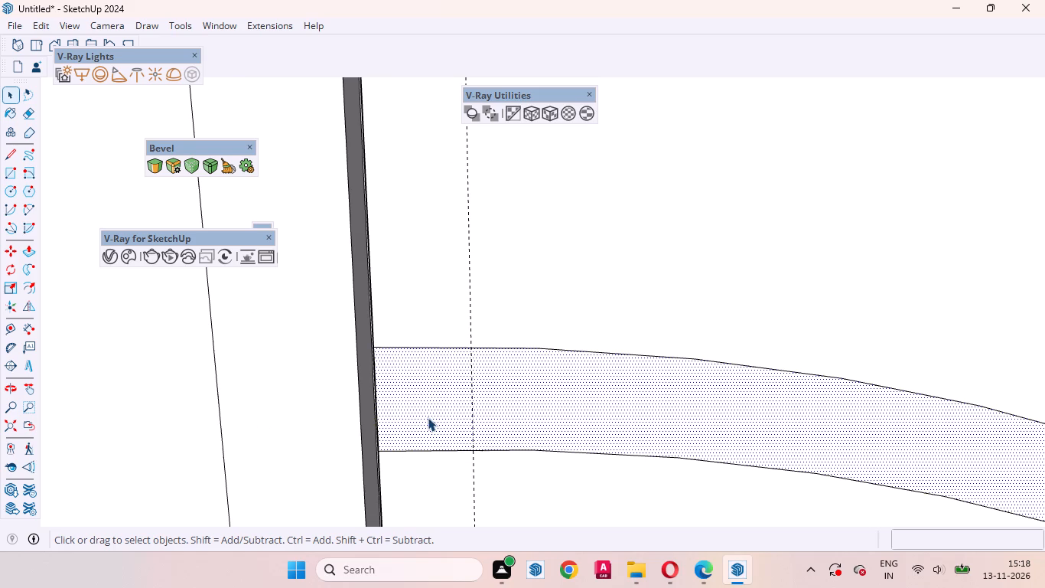
pyautogui.press('l')
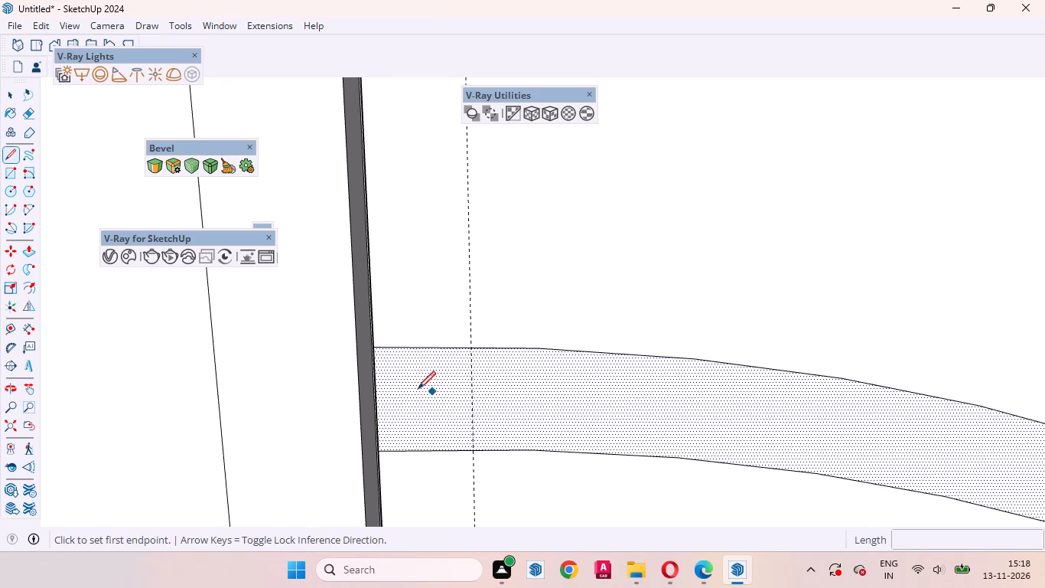
pyautogui.click(382, 451)
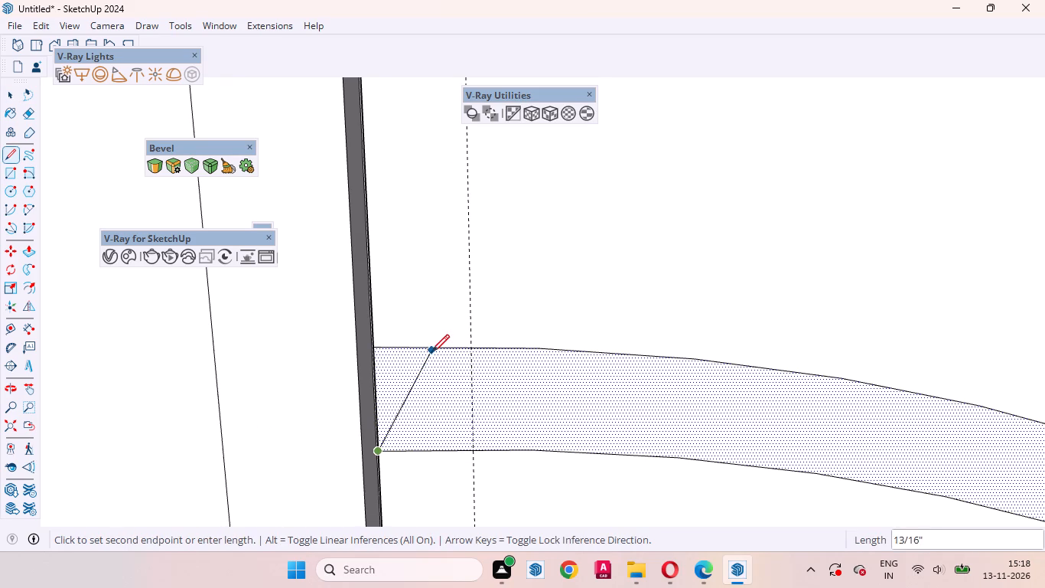
pyautogui.click(461, 348)
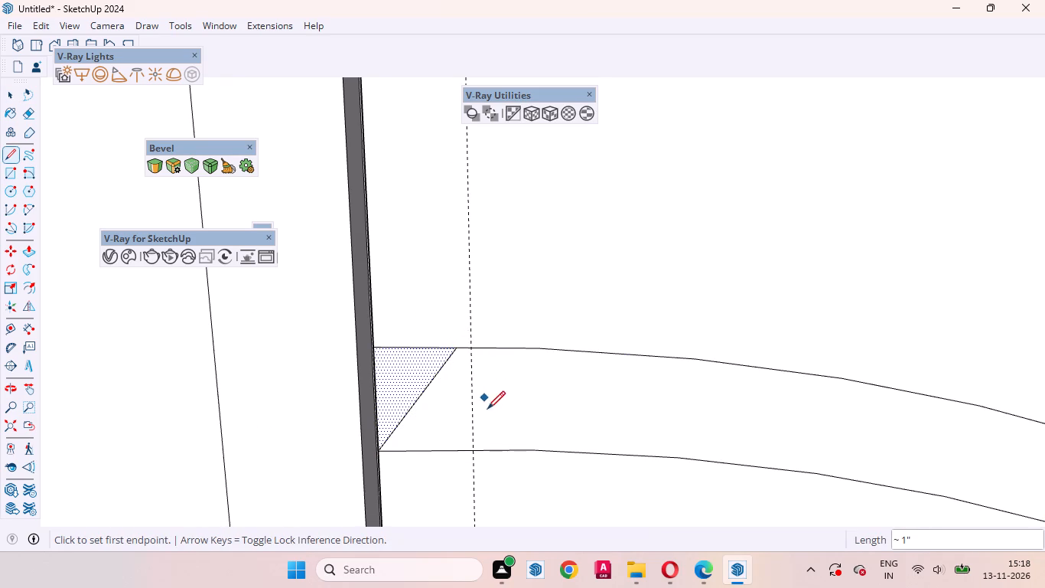
pyautogui.click(510, 450)
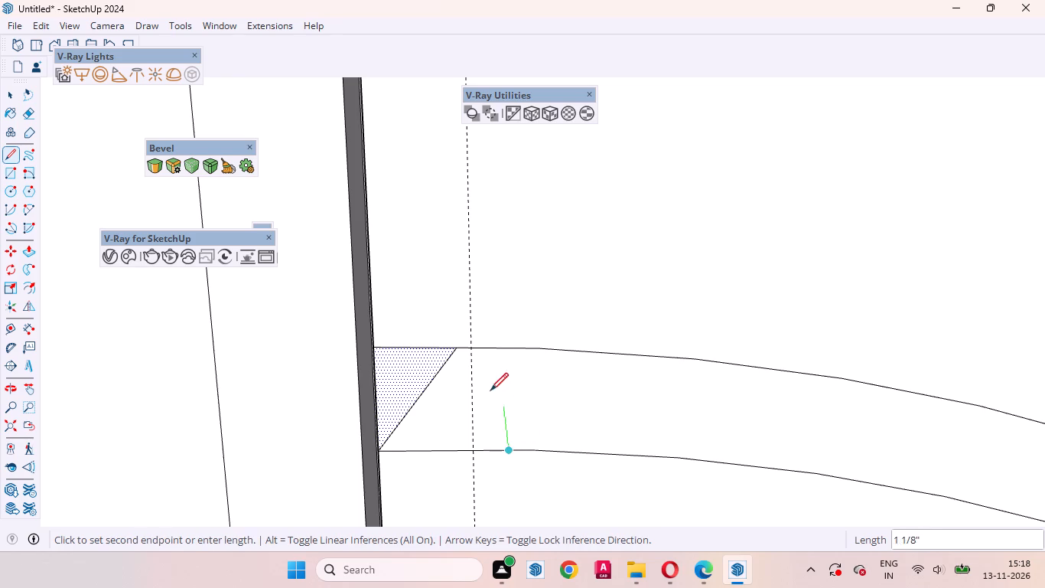
pyautogui.click(457, 351)
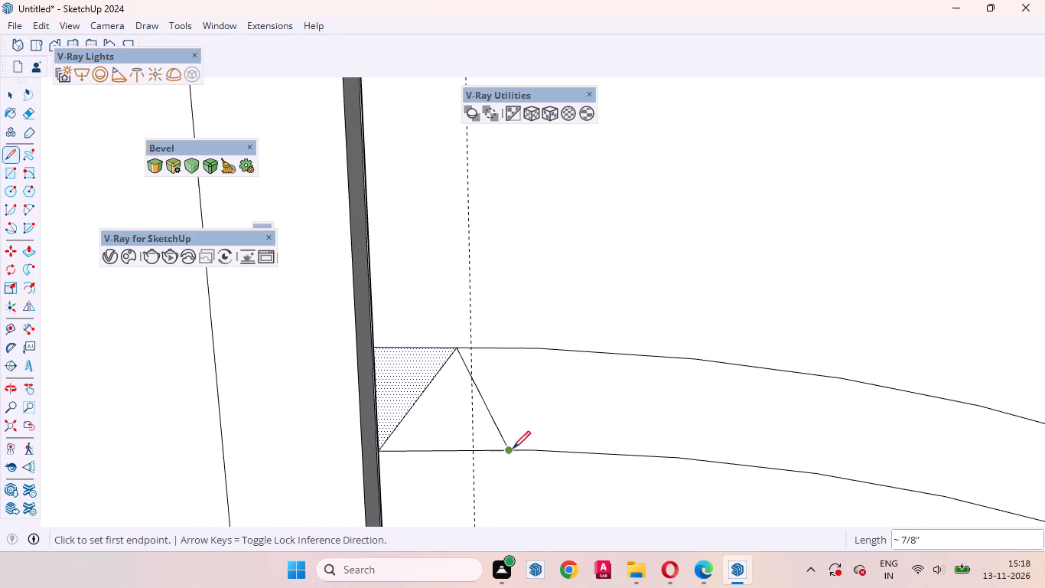
# Continue the inner band's zigzag from its second diagonal with six more diagonals between the two arcs, the first about 13/16", the others about 1" long.
pyautogui.click(513, 449)
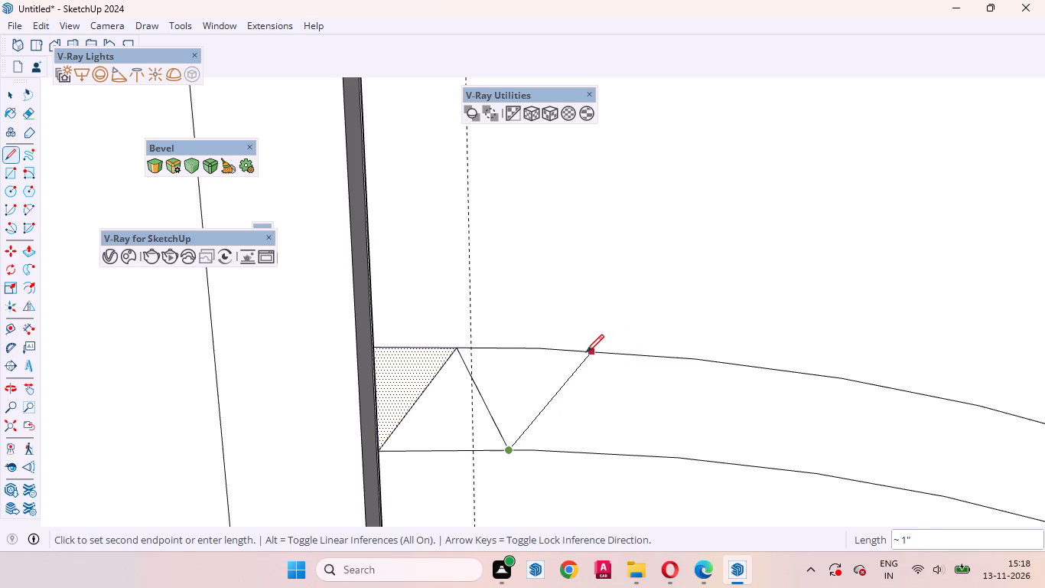
pyautogui.click(538, 348)
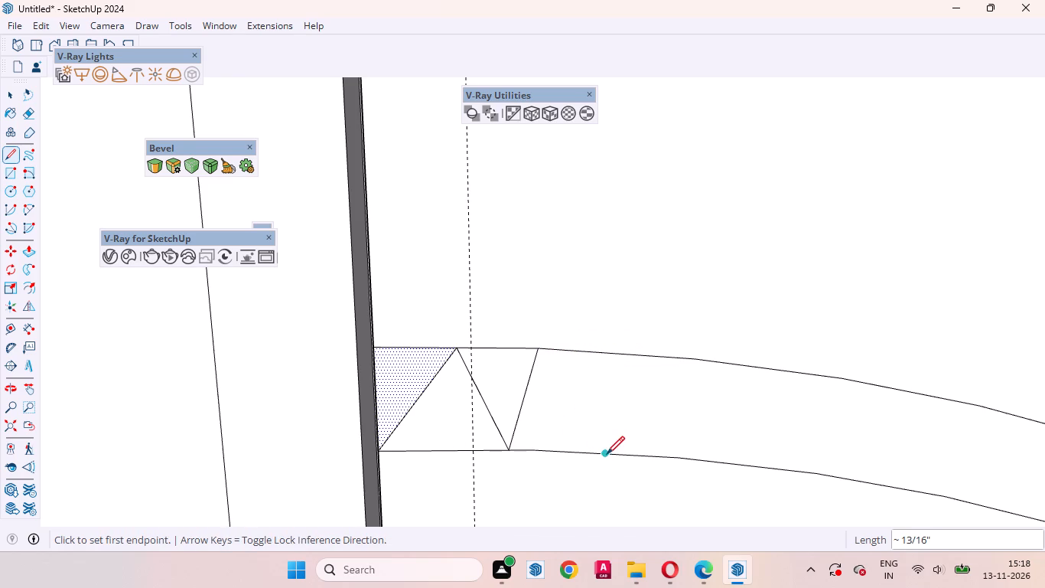
pyautogui.click(605, 454)
pyautogui.click(541, 352)
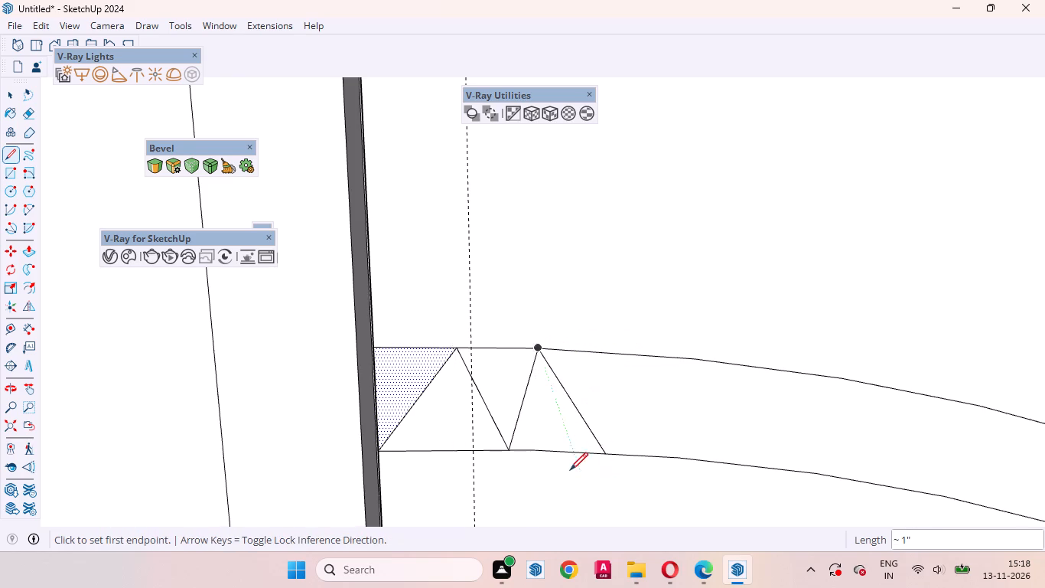
pyautogui.scroll(-8, 570, 470)
pyautogui.click(565, 437)
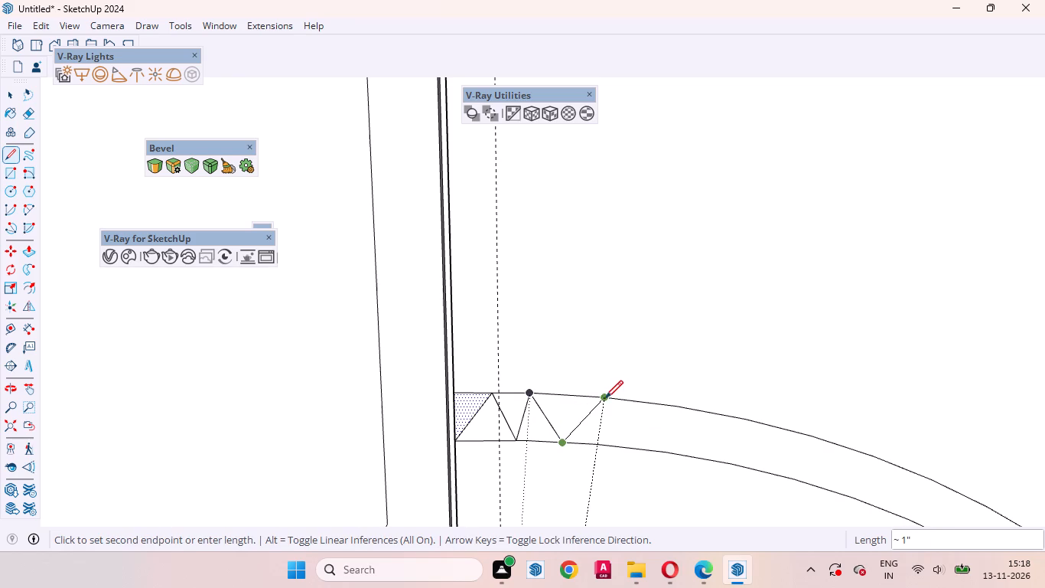
pyautogui.click(605, 398)
pyautogui.click(630, 447)
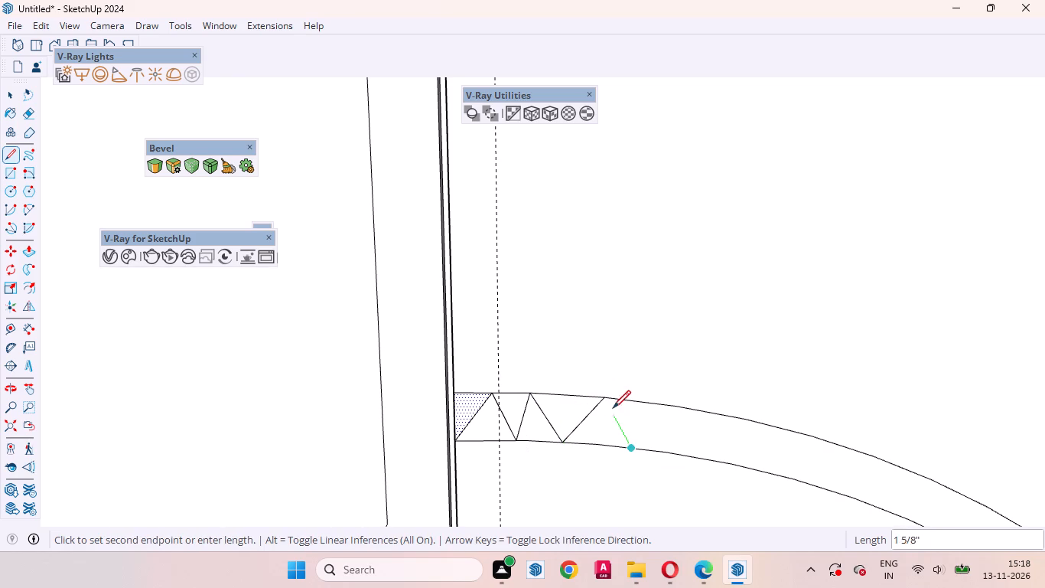
pyautogui.click(609, 401)
pyautogui.click(636, 448)
pyautogui.click(675, 407)
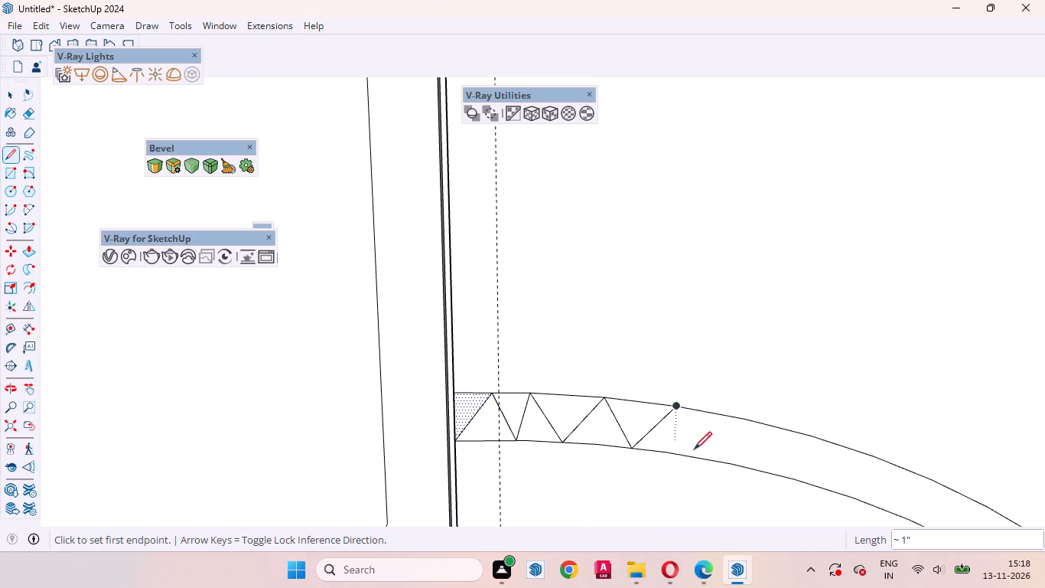
pyautogui.click(697, 456)
pyautogui.click(679, 408)
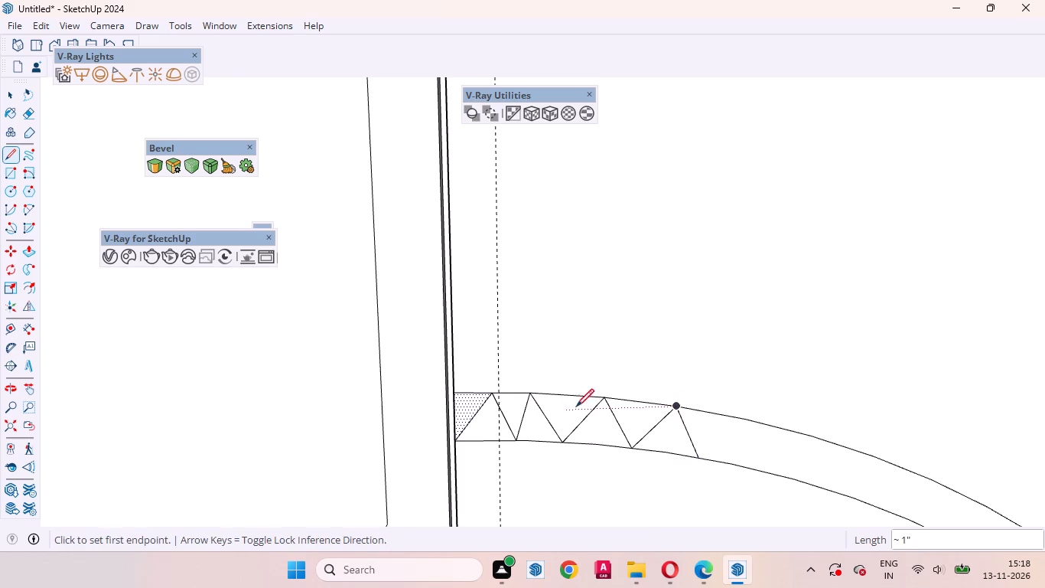
# Add four more zigzag diagonals, each about 1" long, between the inner band's arcs, continuing from the last lower-arc endpoint away from the straight side.
pyautogui.scroll(-9, 578, 403)
pyautogui.scroll(12, 663, 459)
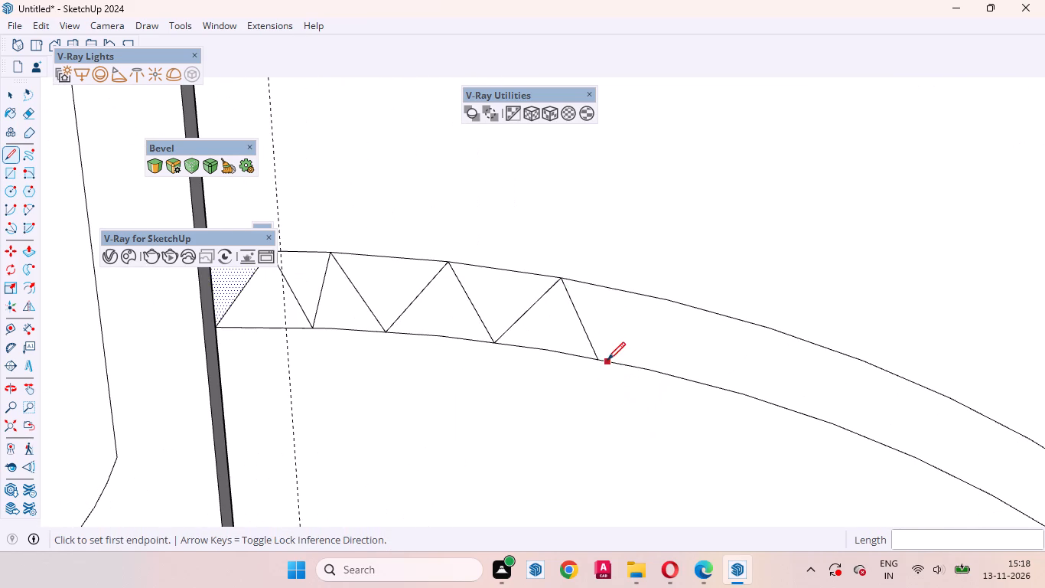
pyautogui.click(601, 358)
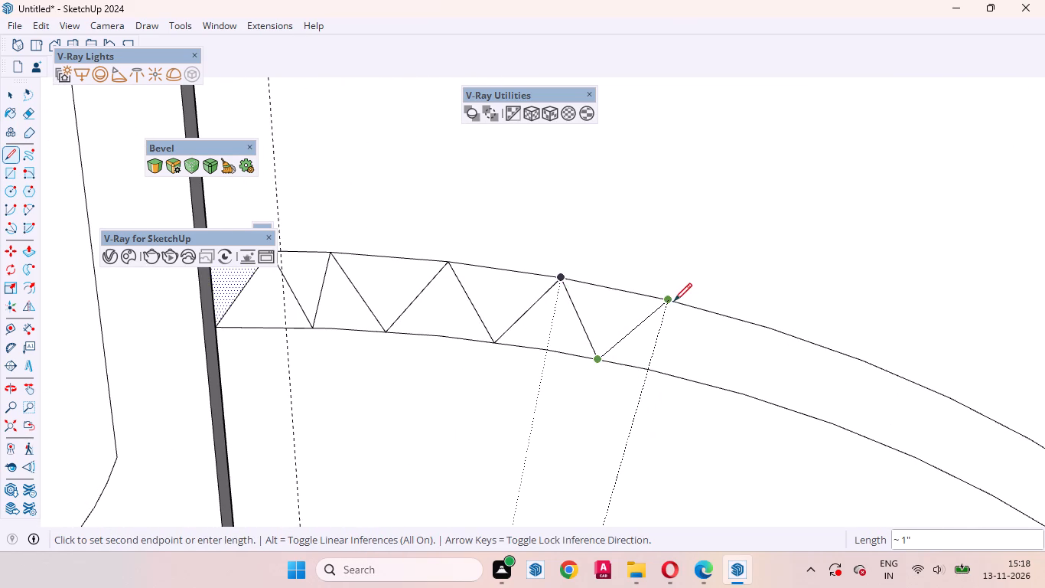
pyautogui.click(666, 301)
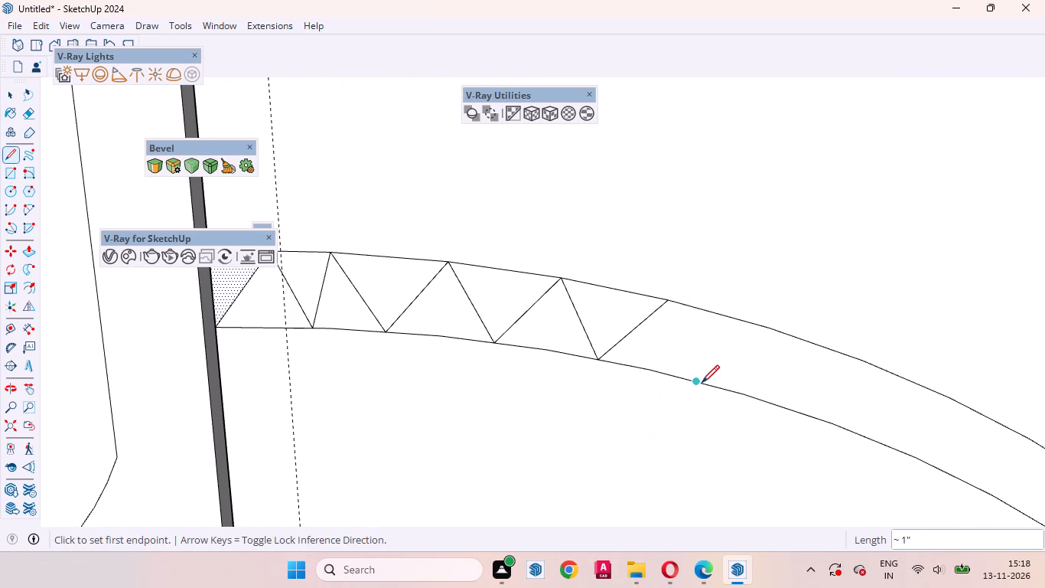
pyautogui.click(698, 382)
pyautogui.click(669, 305)
pyautogui.scroll(1, 503, 389)
pyautogui.scroll(-8, 500, 390)
pyautogui.click(618, 378)
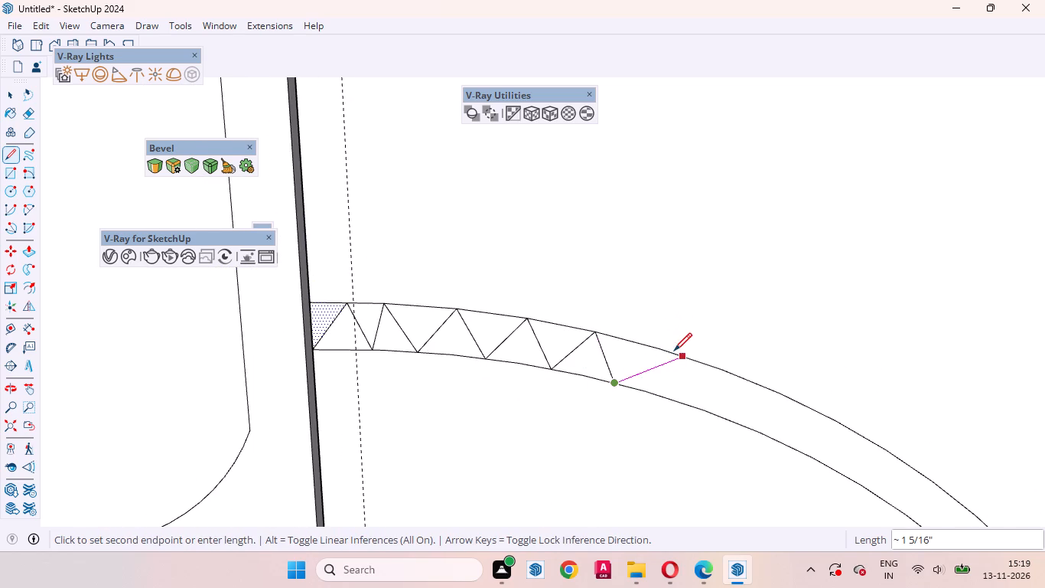
pyautogui.click(658, 351)
pyautogui.click(679, 402)
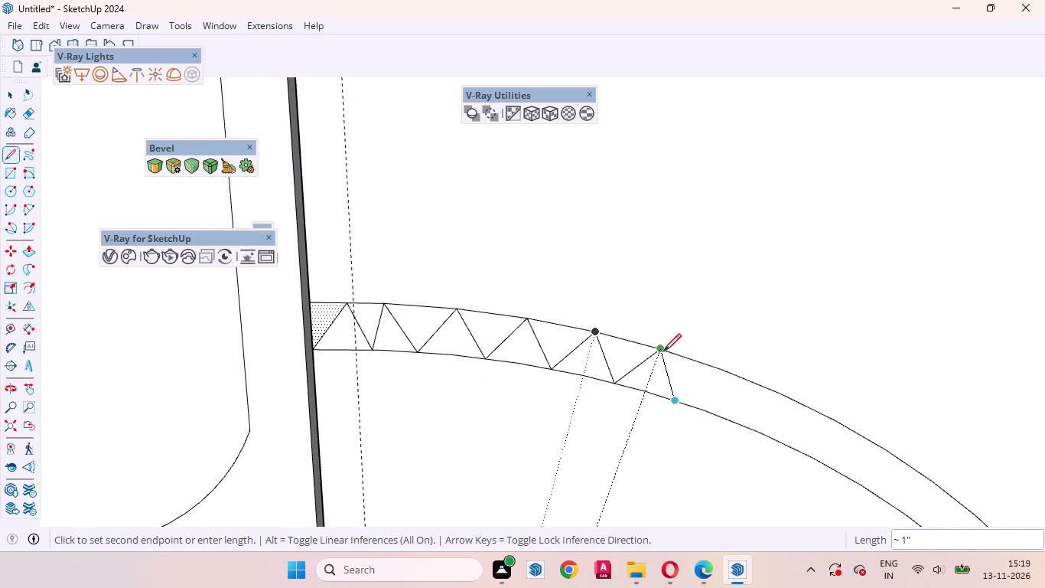
pyautogui.click(663, 351)
# Extend the inner band's zigzag by another four diagonals about 1" long, alternating between the lower and upper arcs.
pyautogui.click(675, 401)
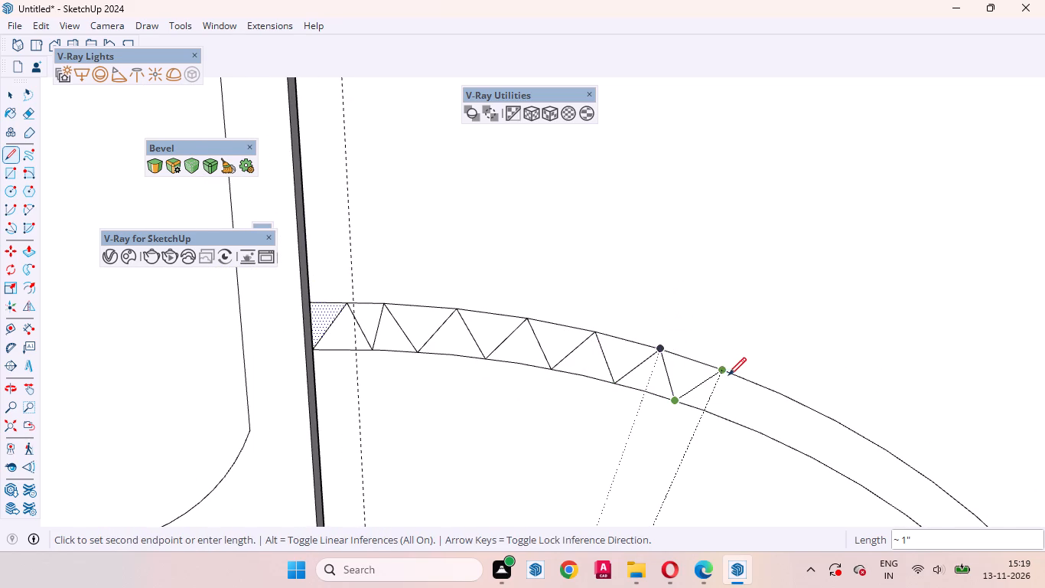
pyautogui.click(722, 371)
pyautogui.click(734, 422)
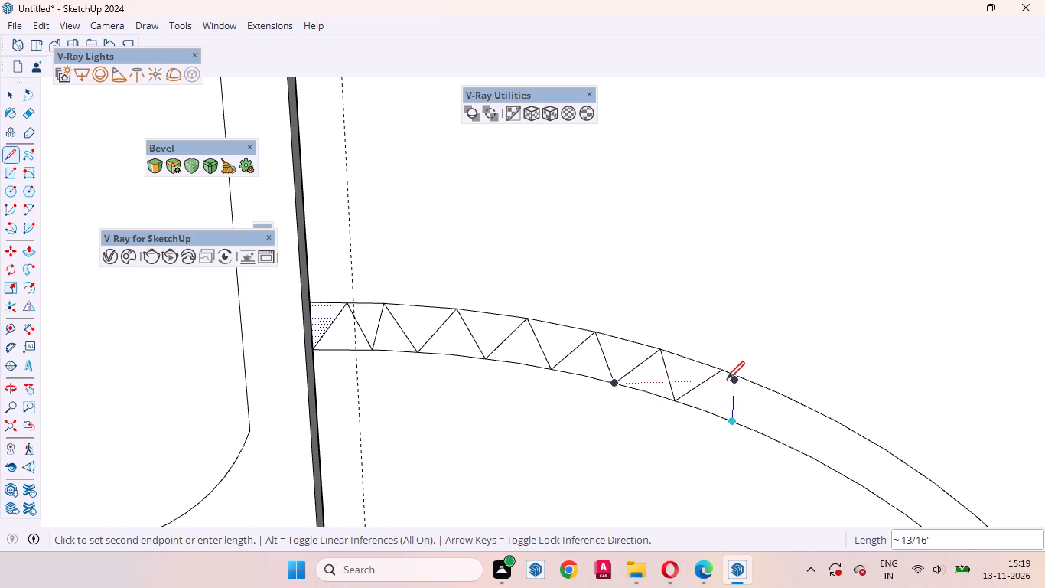
pyautogui.click(723, 374)
pyautogui.scroll(-8, 567, 334)
pyautogui.scroll(-4, 487, 296)
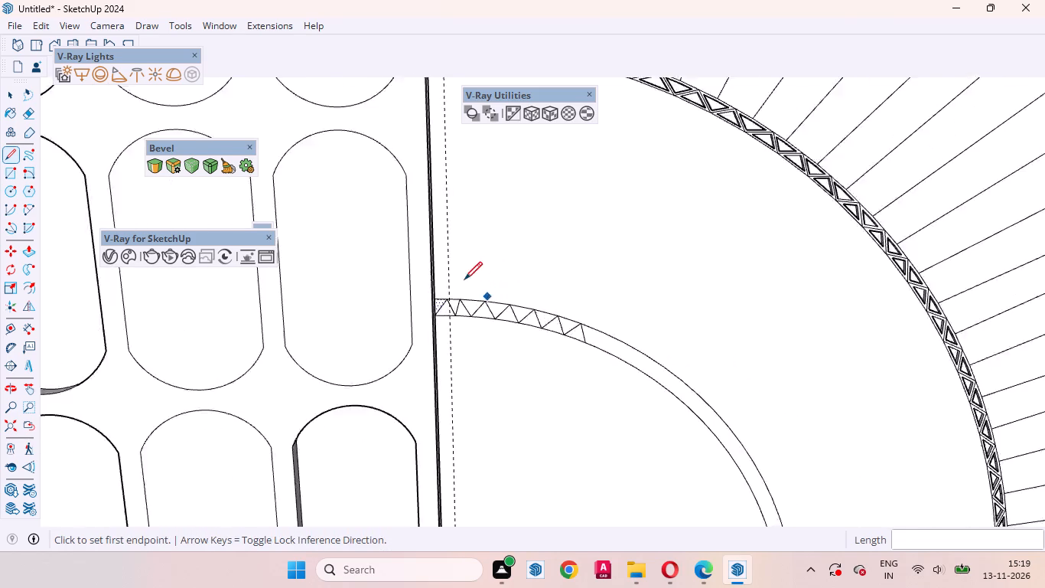
pyautogui.scroll(-6, 464, 279)
pyautogui.scroll(5, 821, 407)
pyautogui.scroll(10, 370, 293)
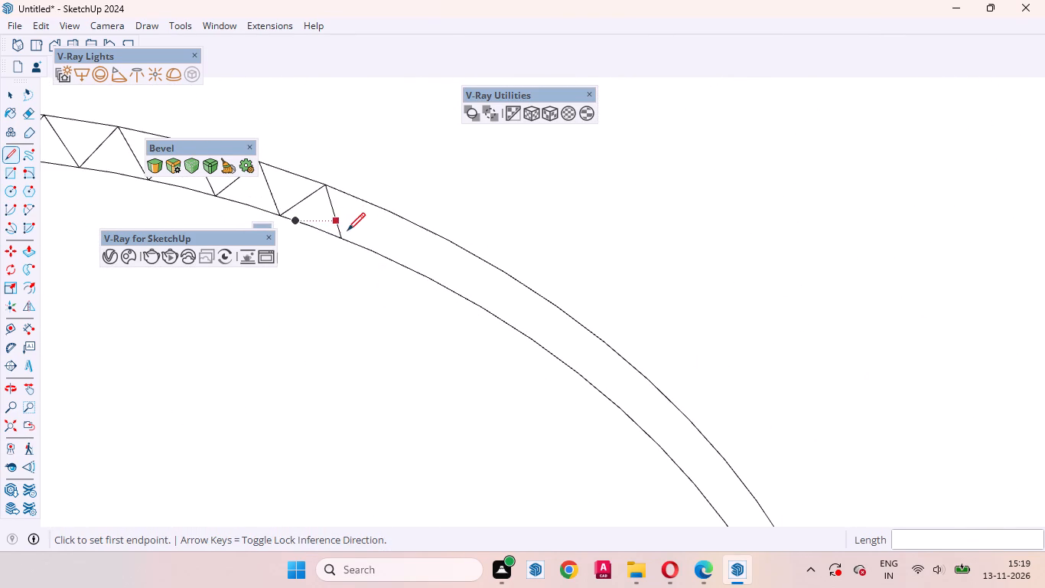
pyautogui.click(344, 237)
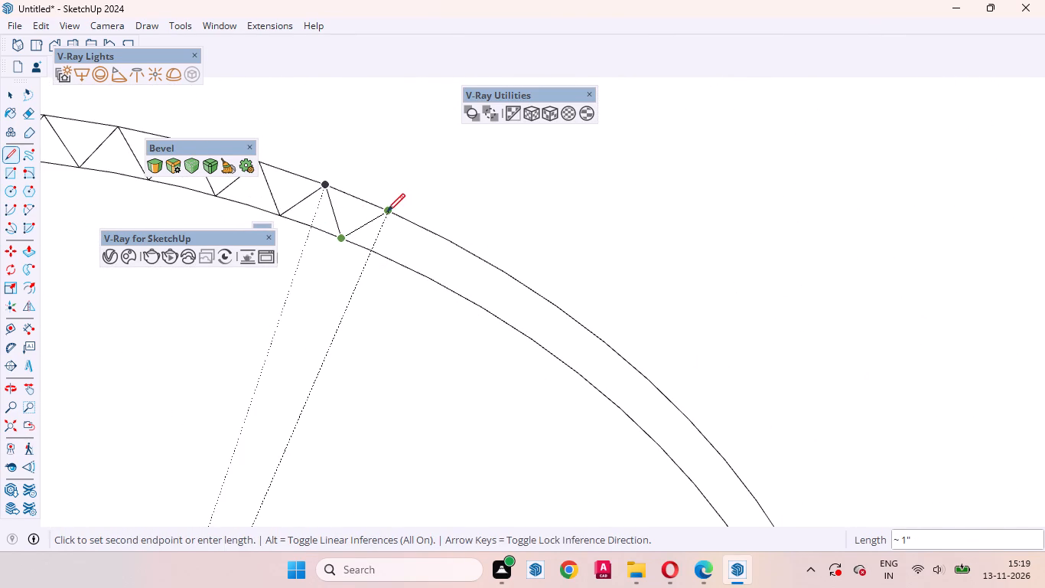
pyautogui.click(387, 211)
pyautogui.click(403, 268)
pyautogui.click(389, 214)
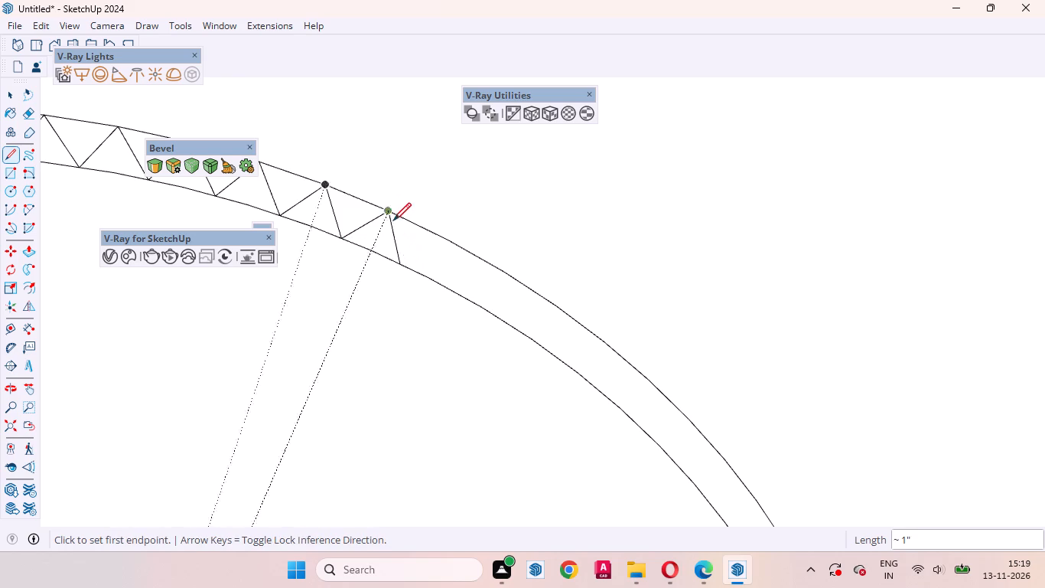
# Draw six further zigzag diagonals, each about 1" long, between the arcs where the inner band curves downward.
pyautogui.click(401, 264)
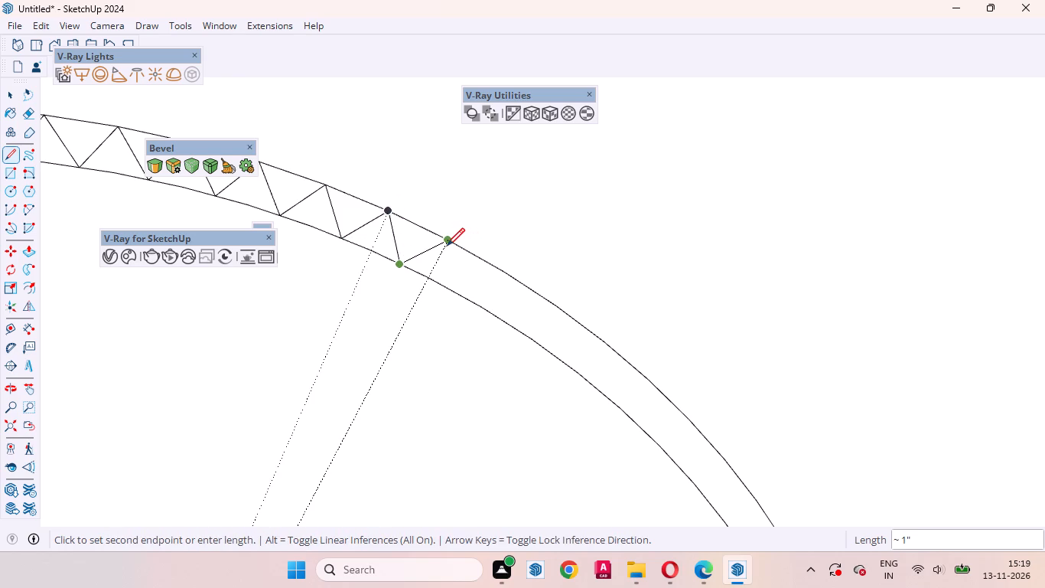
pyautogui.click(448, 242)
pyautogui.click(460, 289)
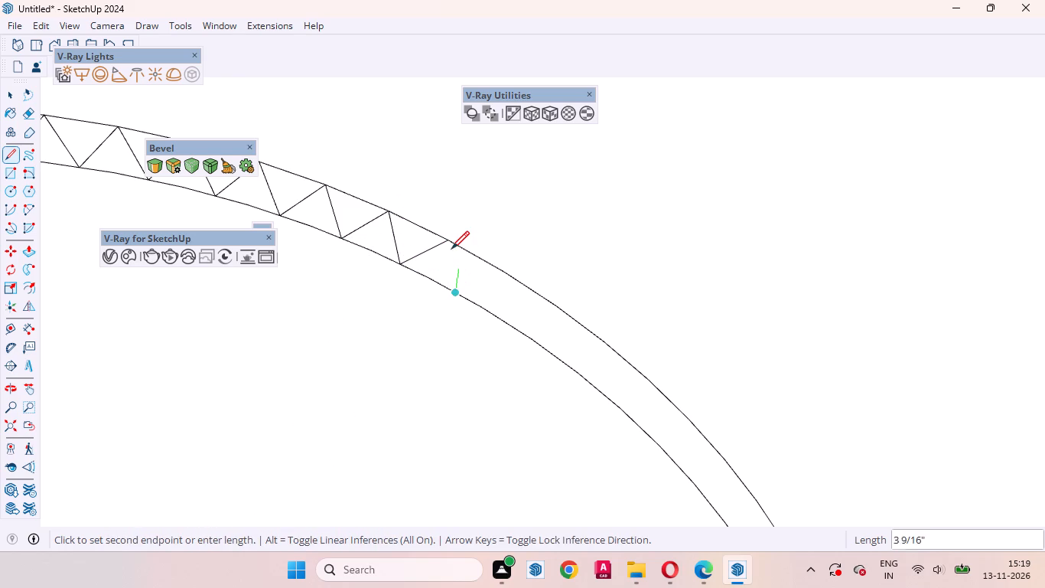
pyautogui.click(451, 240)
pyautogui.click(455, 293)
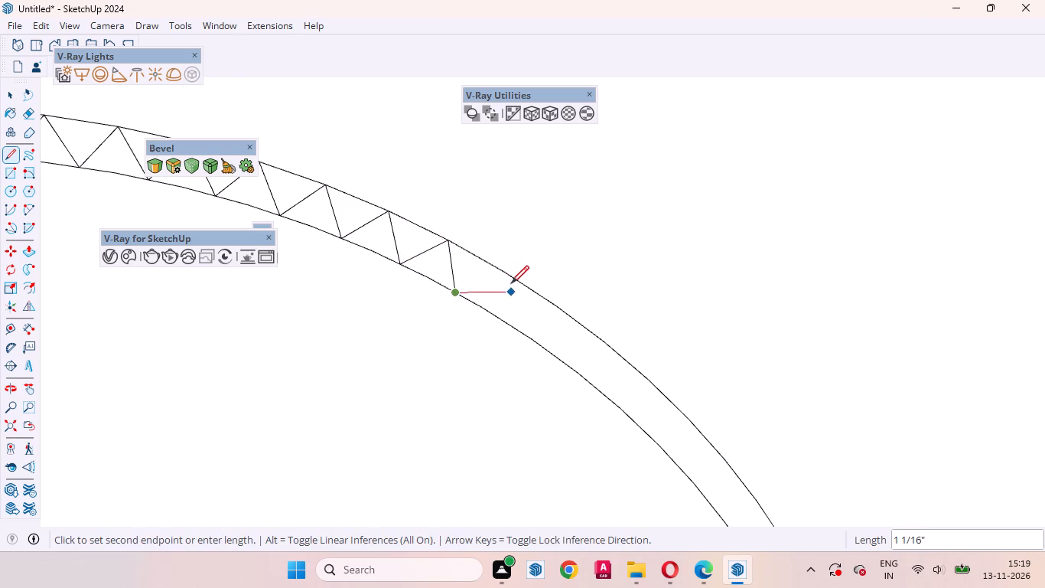
pyautogui.click(506, 273)
pyautogui.click(509, 325)
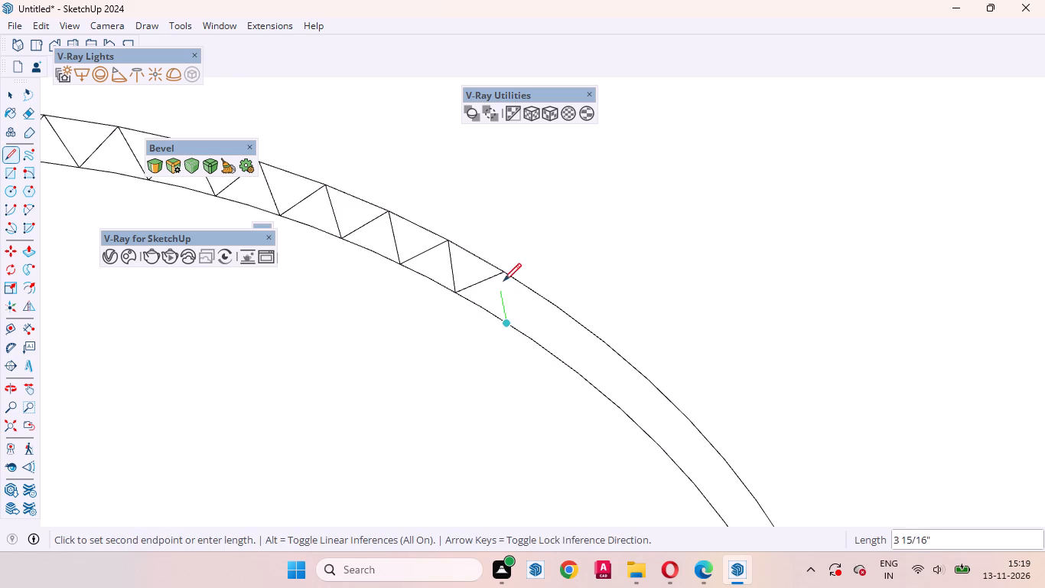
pyautogui.click(503, 275)
pyautogui.click(505, 325)
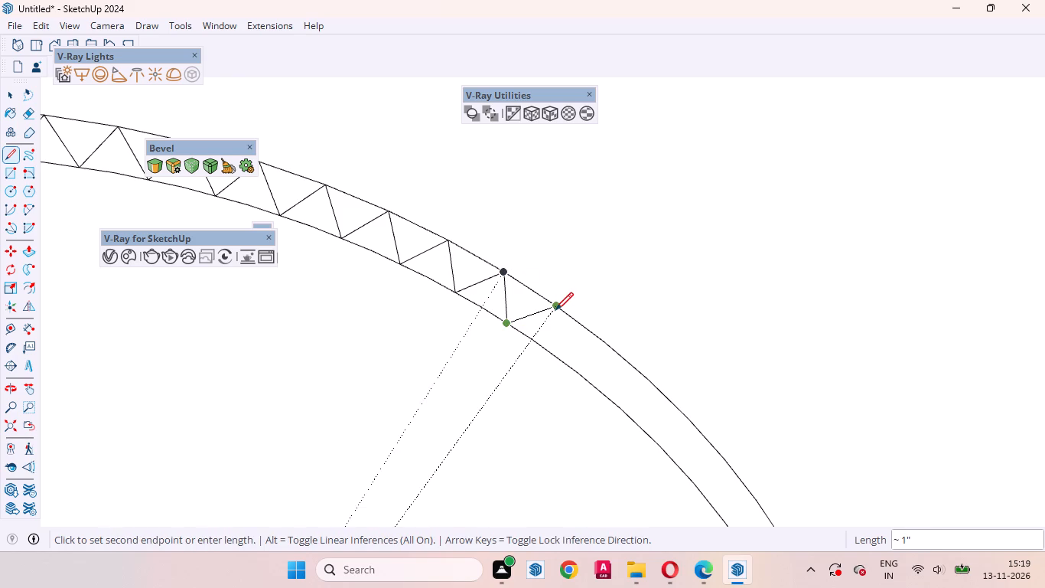
pyautogui.click(555, 310)
pyautogui.moveTo(554, 354); pyautogui.dragTo(554, 348)
pyautogui.click(555, 309)
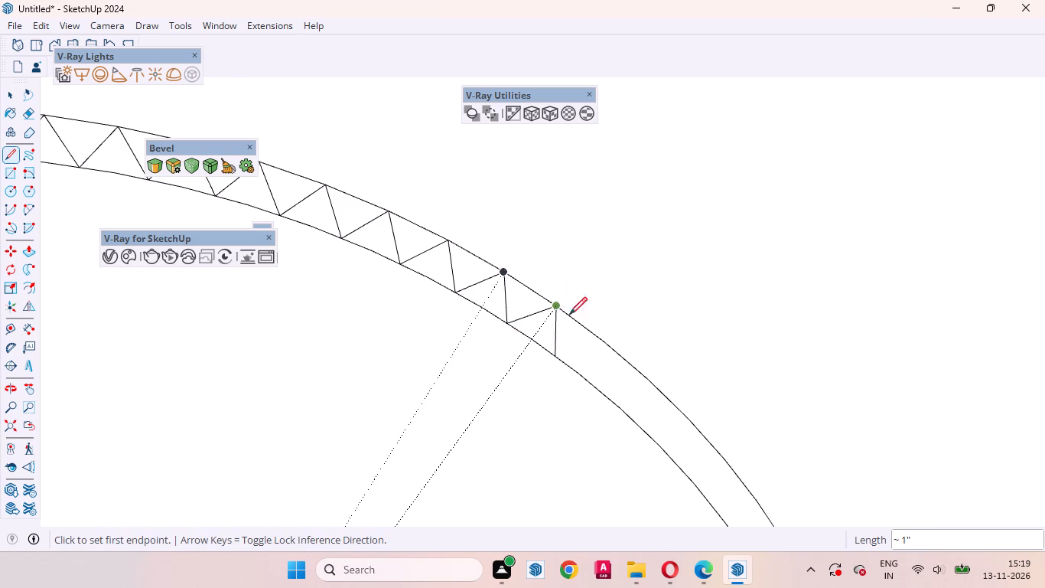
# Draw five more zigzag diagonals, each about 1" long, down the inner band, ending on the outer arc.
pyautogui.scroll(-20, 636, 328)
pyautogui.scroll(-9, 636, 328)
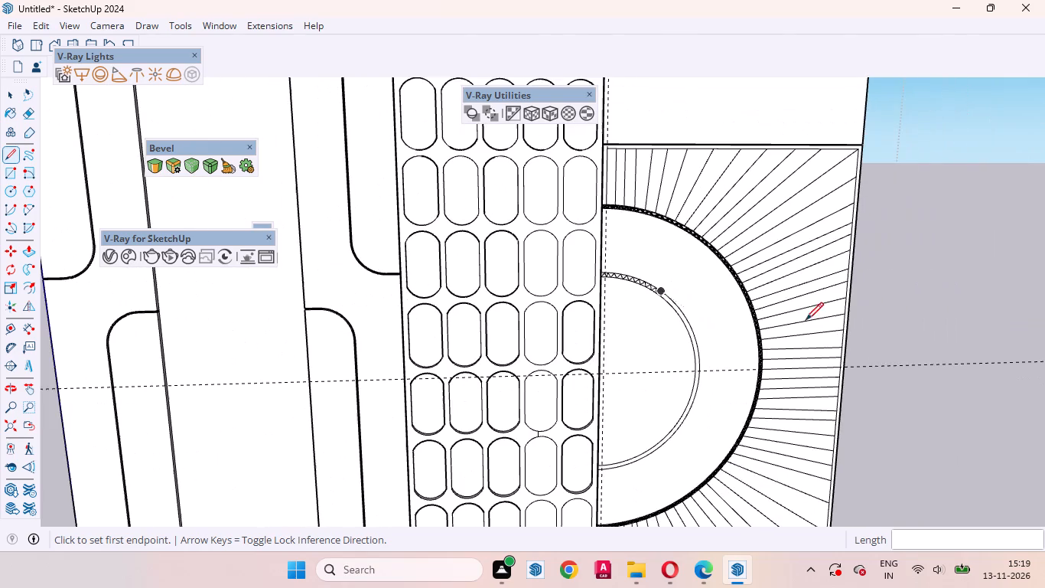
pyautogui.scroll(20, 648, 230)
pyautogui.scroll(7, 648, 230)
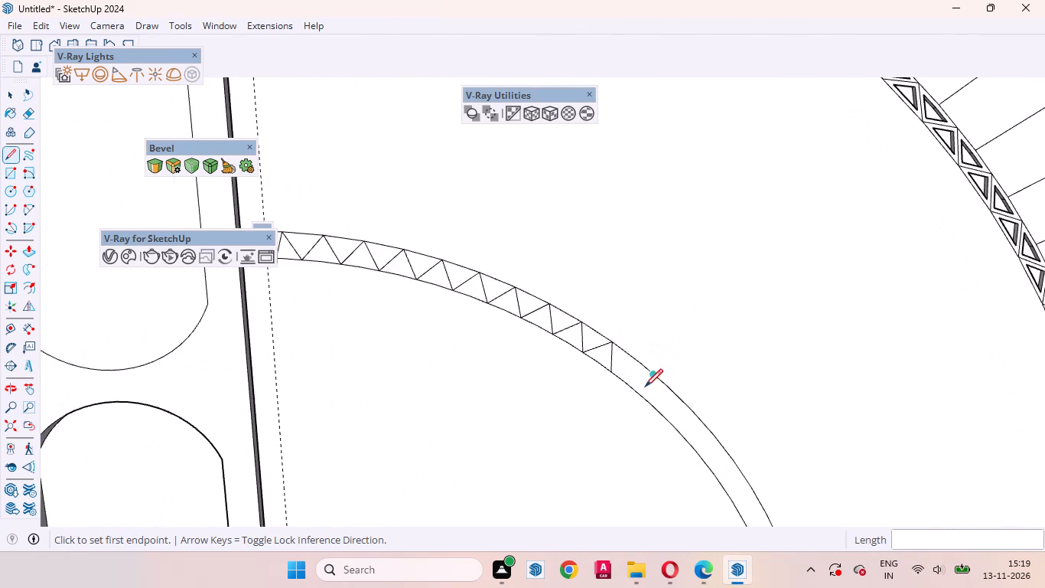
pyautogui.click(592, 365)
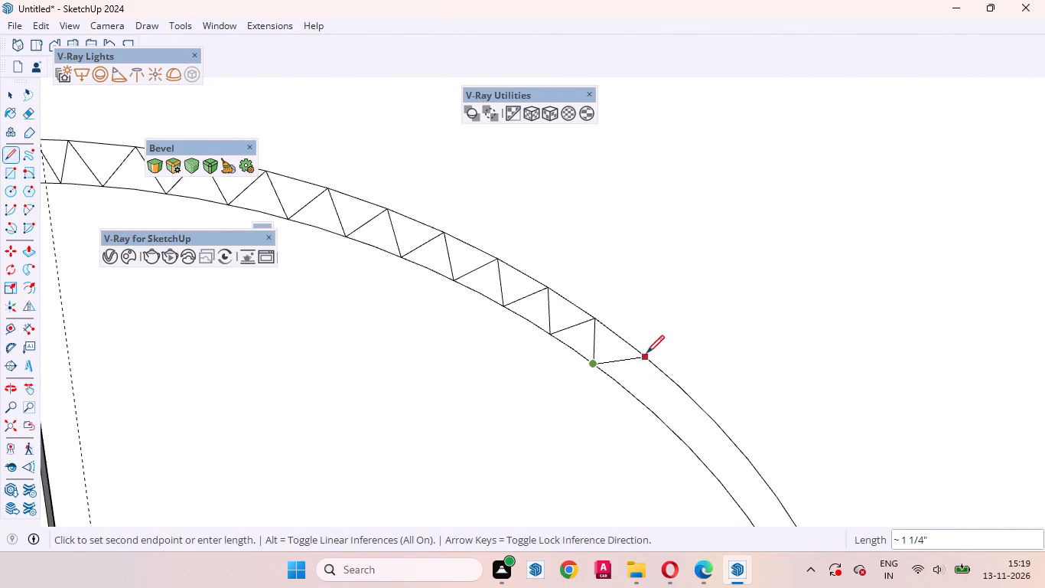
pyautogui.click(638, 349)
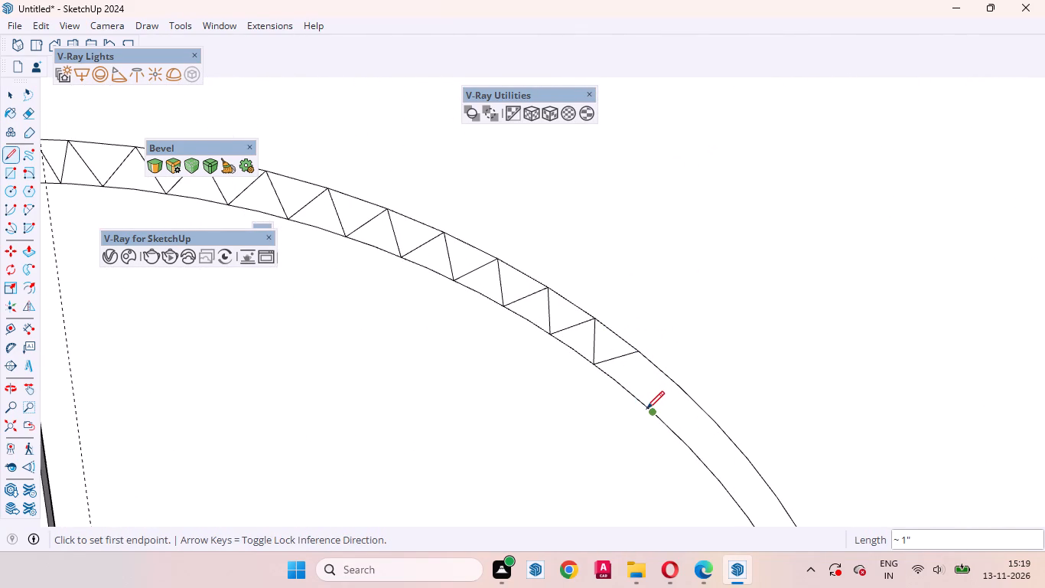
pyautogui.click(633, 396)
pyautogui.click(636, 353)
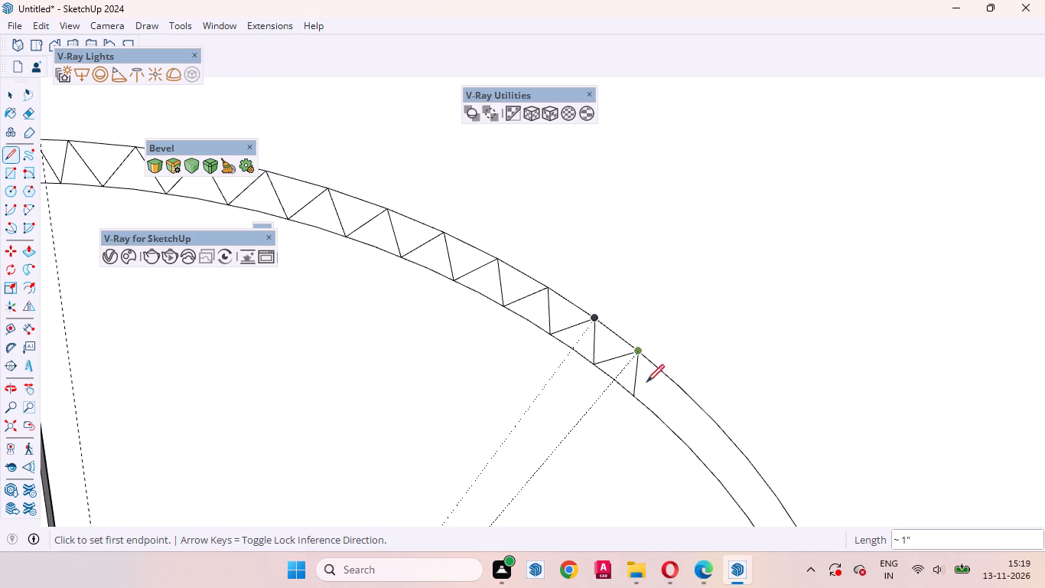
pyautogui.click(634, 396)
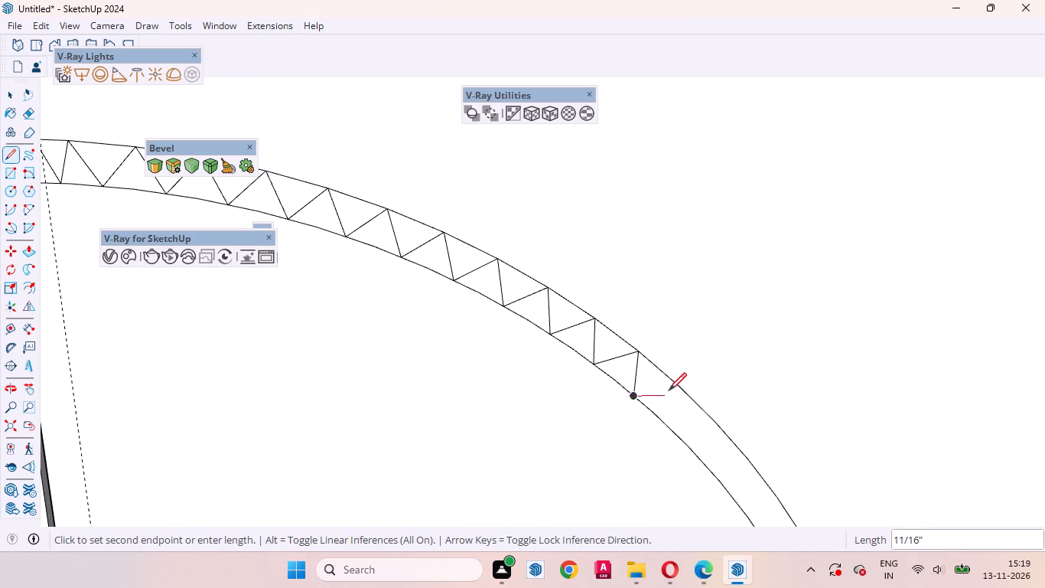
pyautogui.click(677, 384)
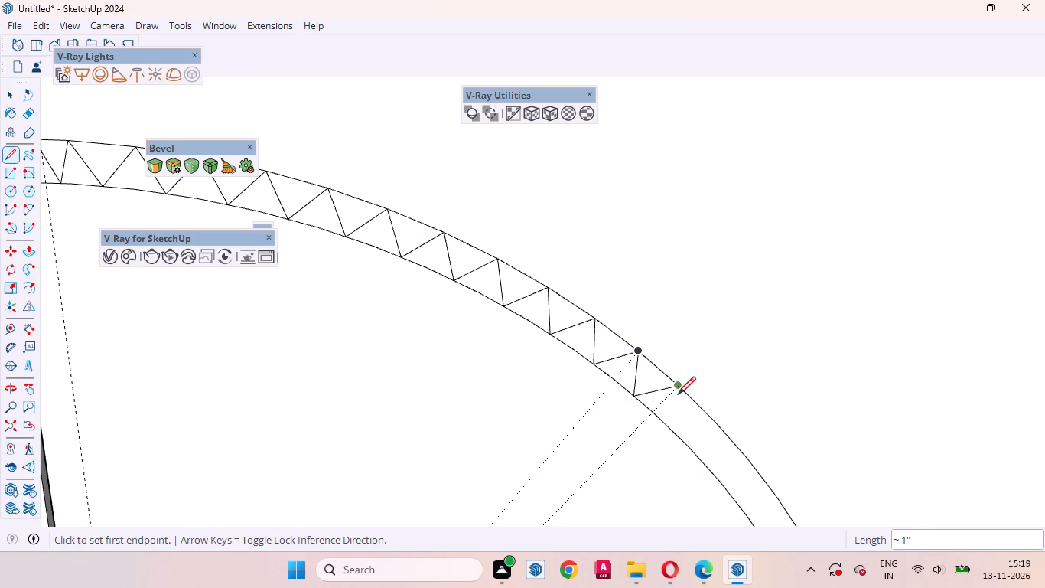
pyautogui.click(669, 432)
pyautogui.click(677, 391)
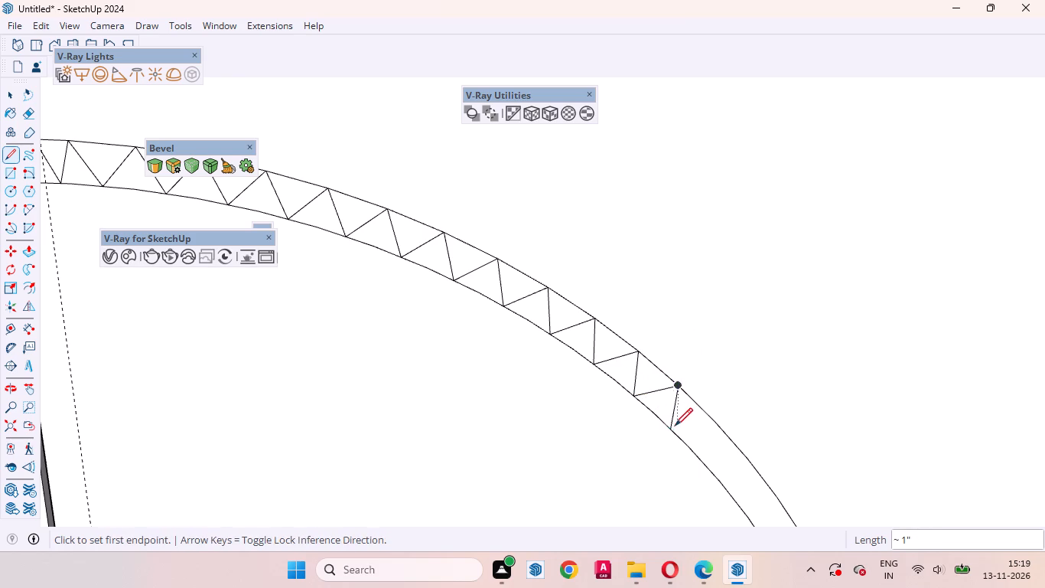
pyautogui.click(671, 426)
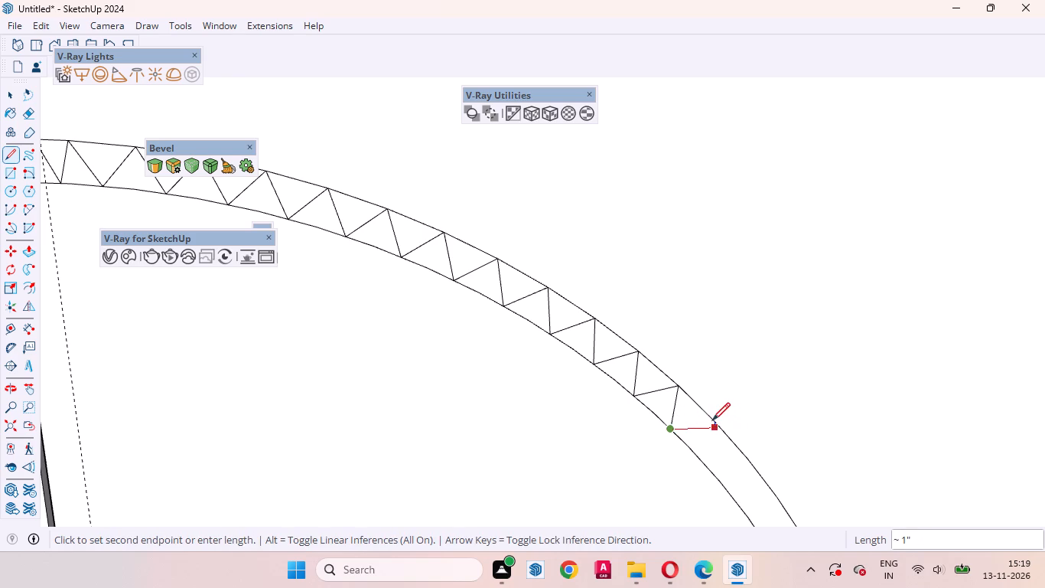
pyautogui.click(715, 416)
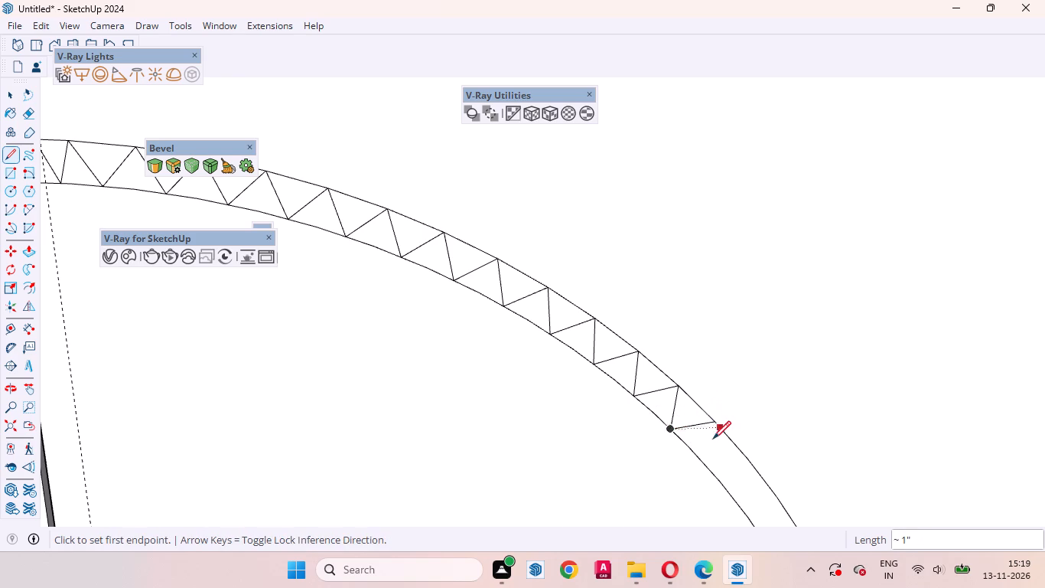
# Draw three more zigzag diagonals, each about 1" long, between the inner band's arcs, continuing down from the last drawn diagonal.
pyautogui.click(708, 464)
pyautogui.click(718, 427)
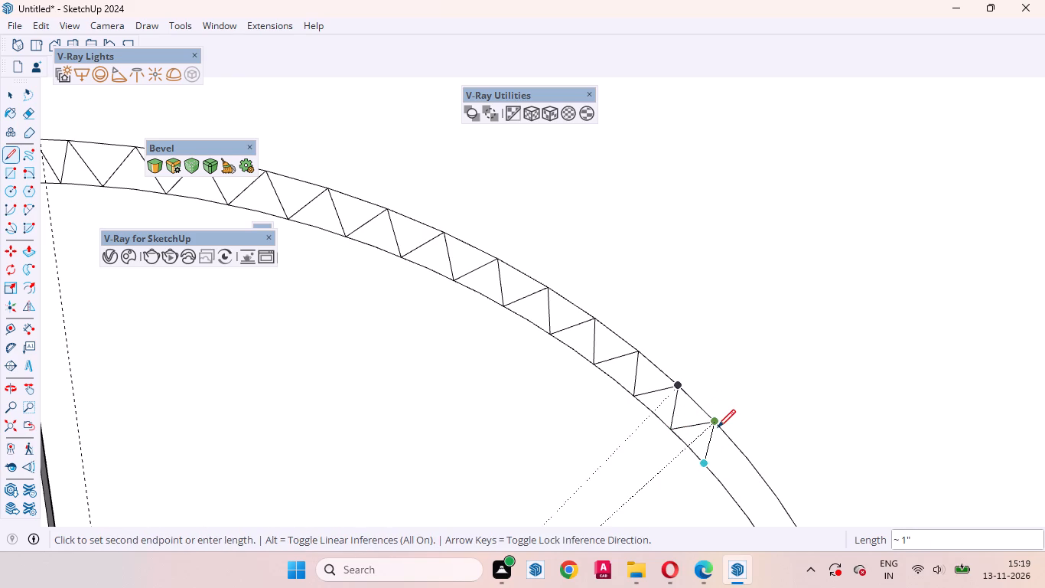
pyautogui.scroll(-17, 636, 341)
pyautogui.scroll(3, 696, 385)
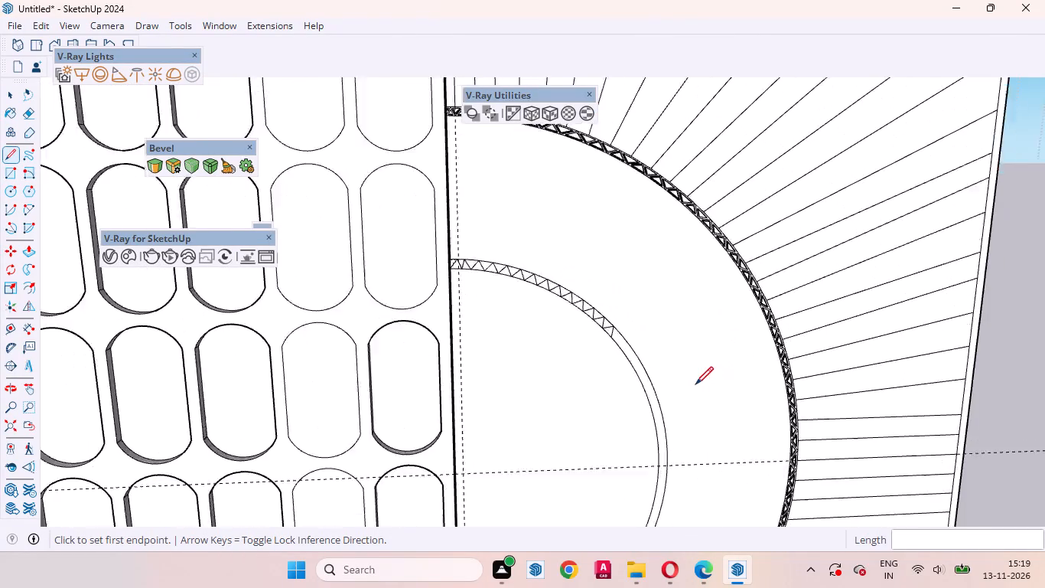
pyautogui.scroll(10, 695, 384)
pyautogui.click(586, 322)
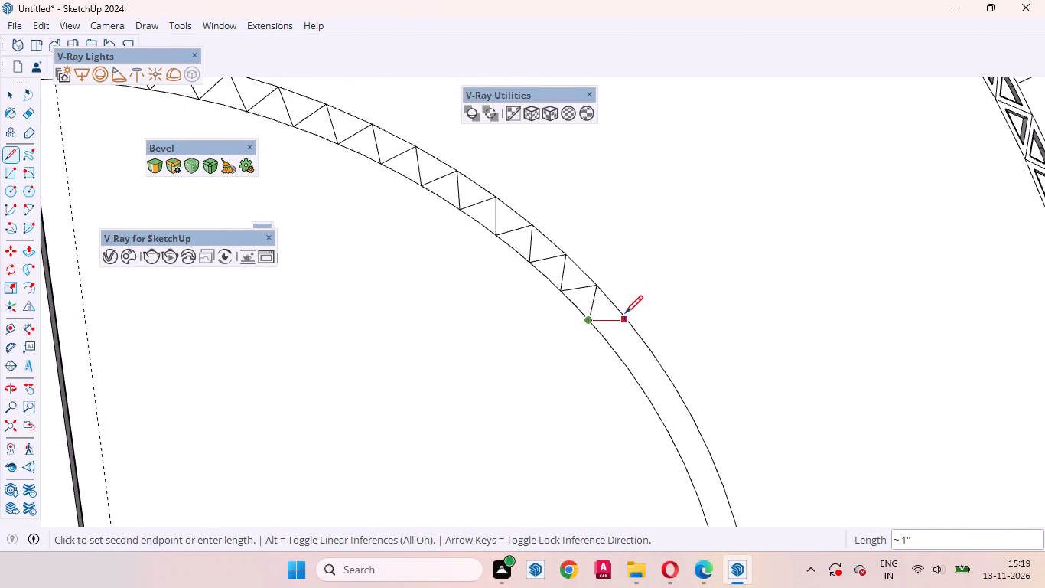
pyautogui.click(626, 320)
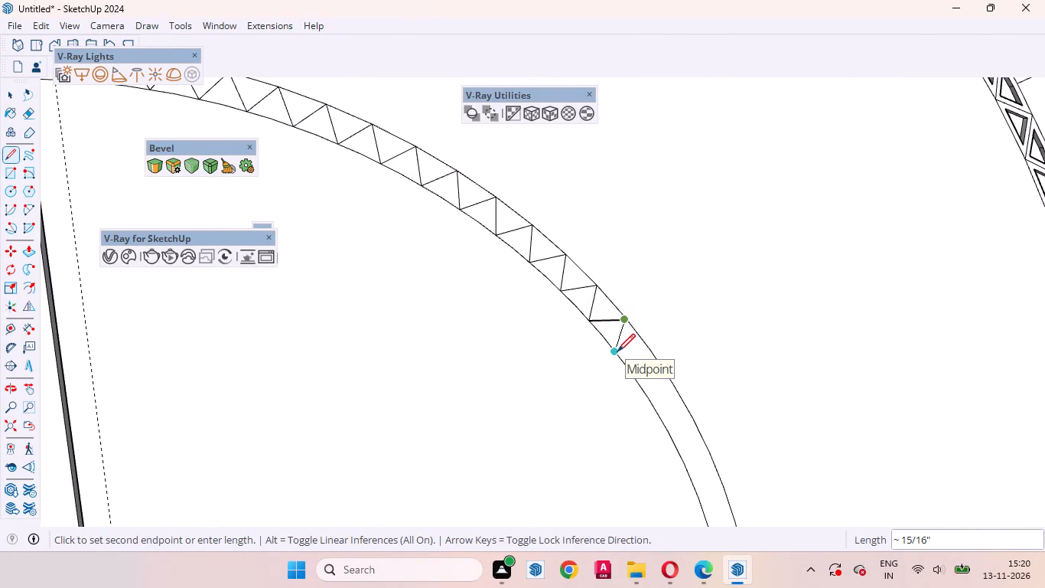
pyautogui.click(617, 351)
# Extend the inner band's zigzag with four more diagonals about 1" long, alternating between its two arcs.
pyautogui.click(617, 354)
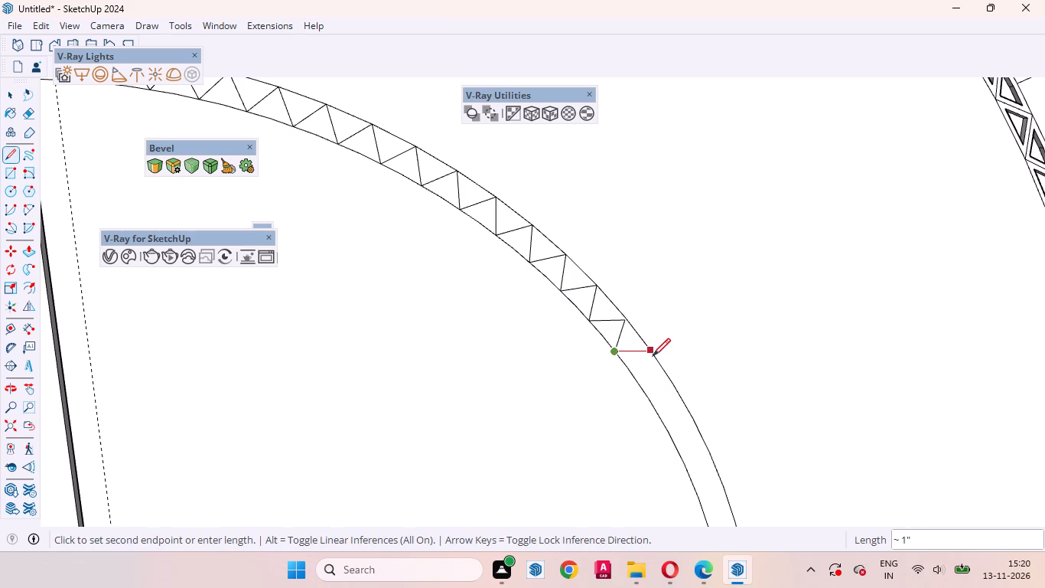
pyautogui.click(653, 352)
pyautogui.click(641, 384)
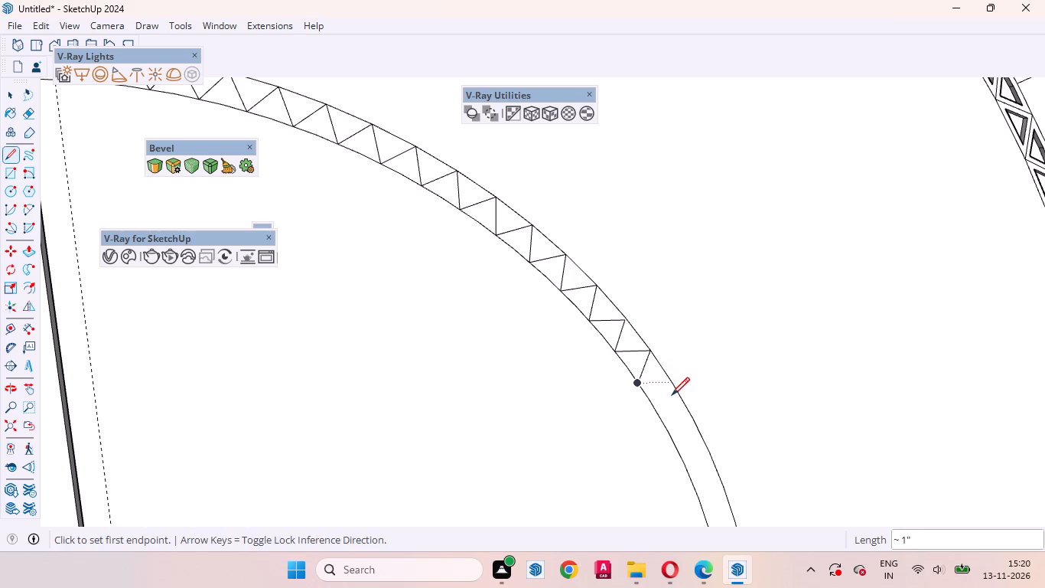
pyautogui.click(637, 384)
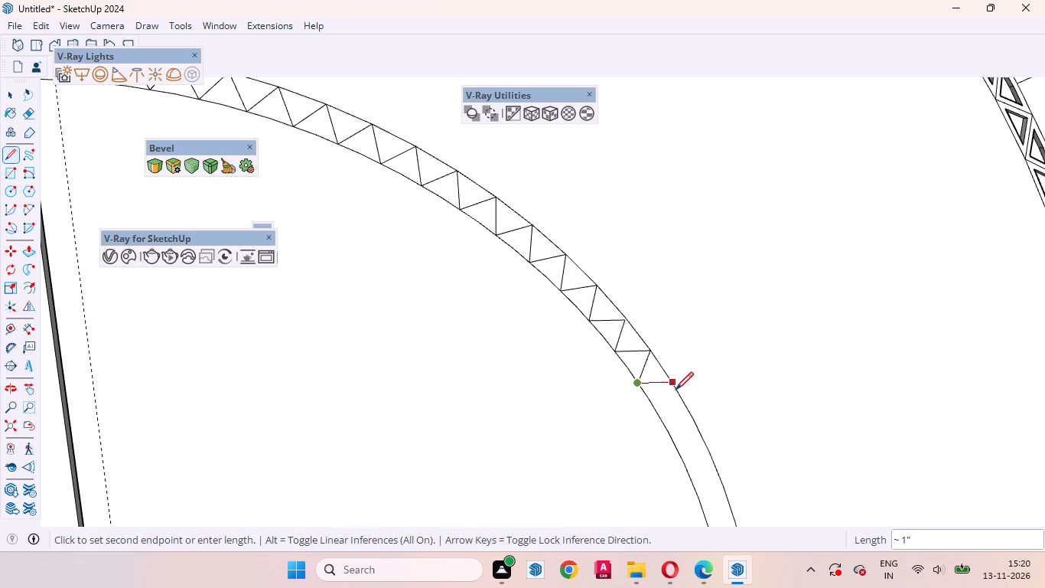
pyautogui.click(678, 392)
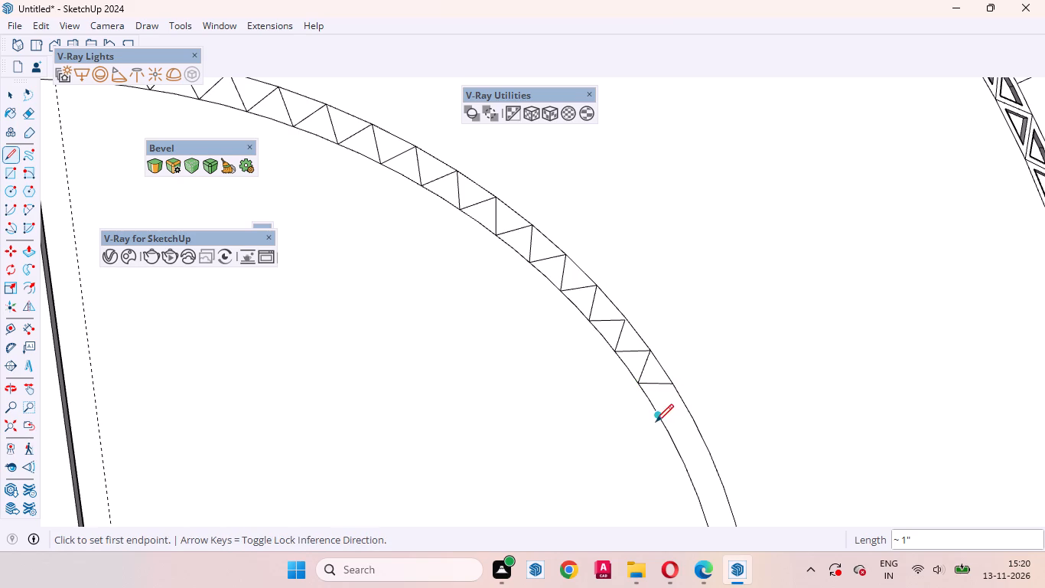
pyautogui.click(658, 418)
pyautogui.click(674, 385)
# Add four zigzag diagonals, each about 1 1/8" long, down the steeper part of the inner band from the last inner-arc endpoint.
pyautogui.scroll(-6, 672, 425)
pyautogui.scroll(1, 424, 345)
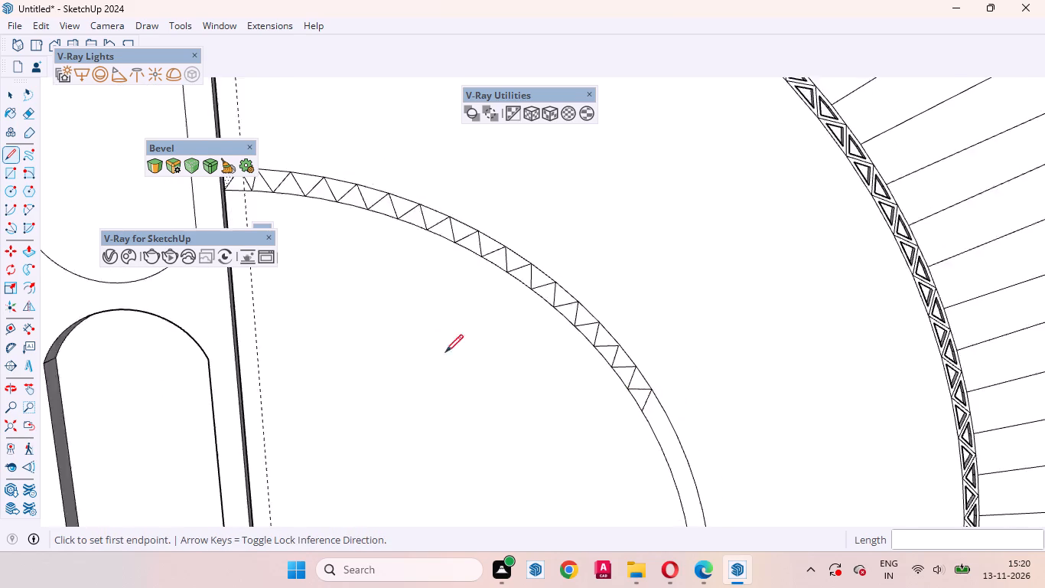
pyautogui.scroll(-9, 581, 339)
pyautogui.scroll(-4, 801, 390)
pyautogui.scroll(-9, 582, 165)
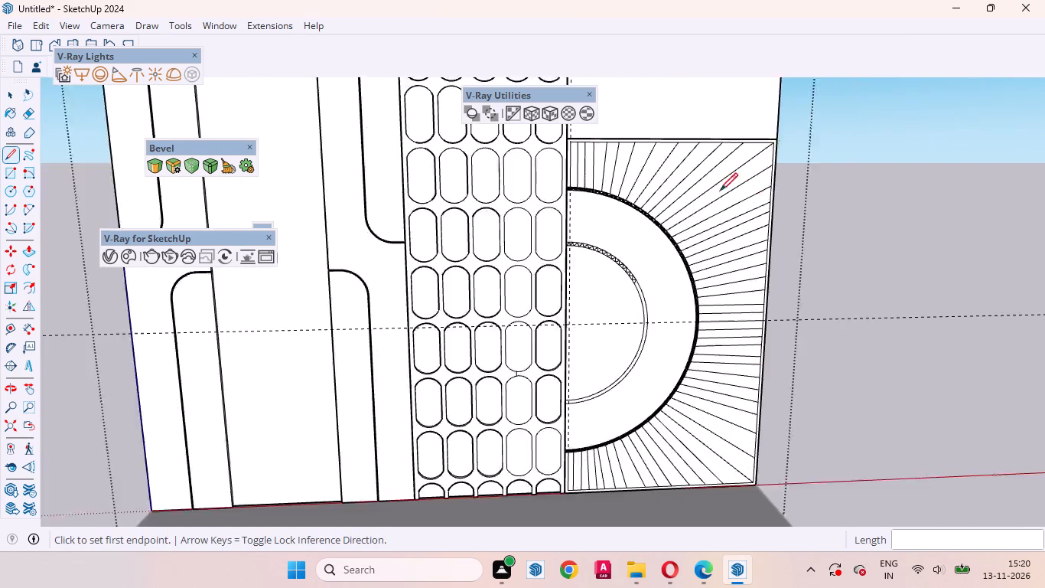
pyautogui.scroll(5, 747, 373)
pyautogui.scroll(17, 578, 187)
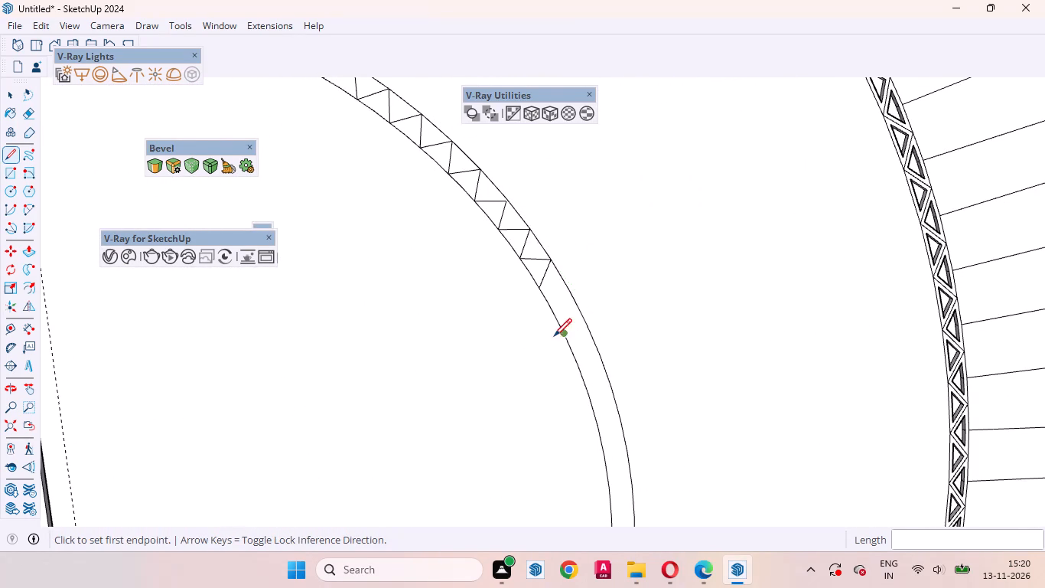
pyautogui.click(536, 288)
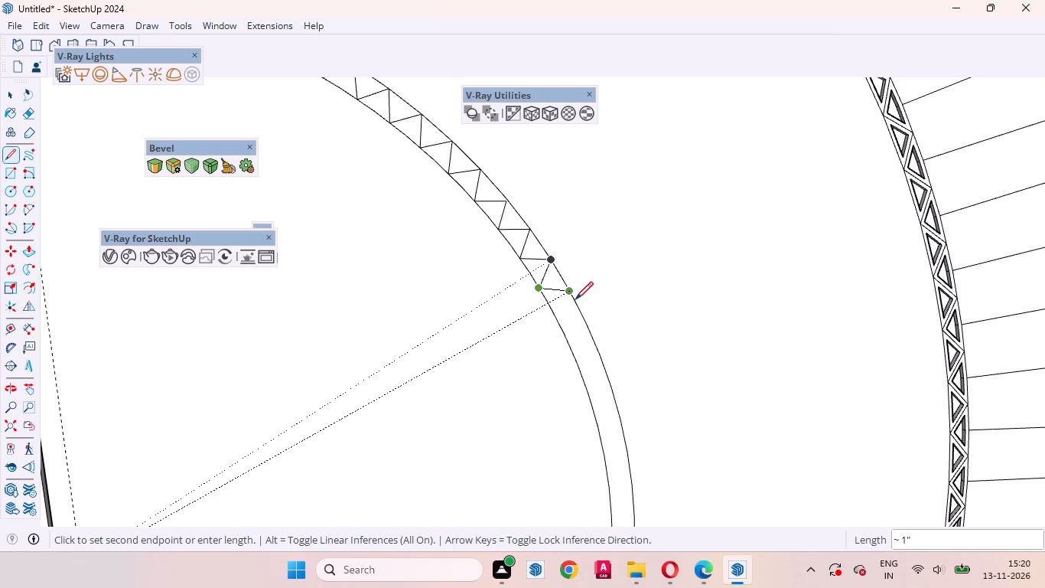
pyautogui.scroll(10, 575, 296)
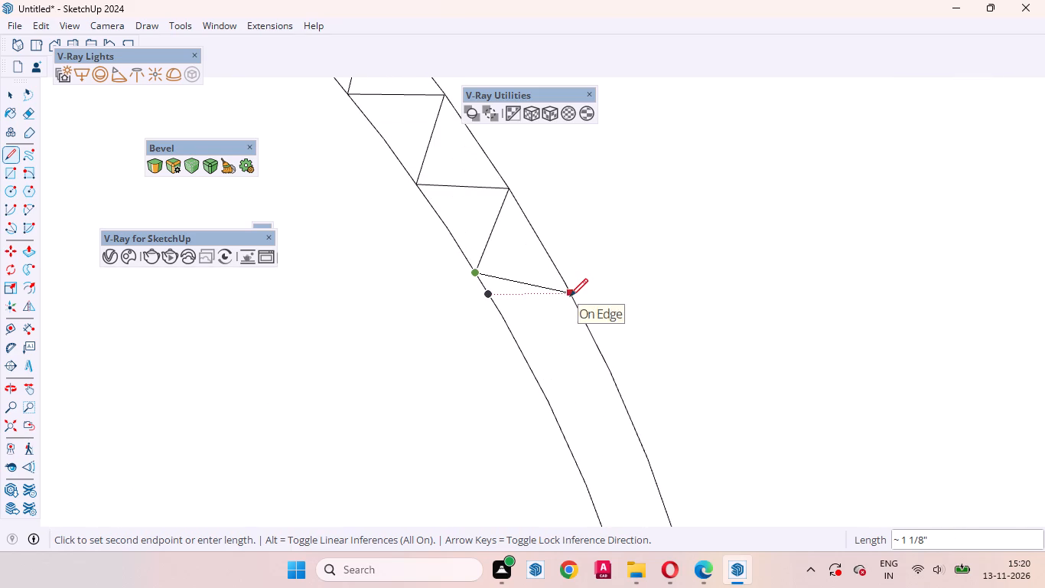
pyautogui.click(570, 296)
pyautogui.moveTo(536, 385); pyautogui.dragTo(540, 375)
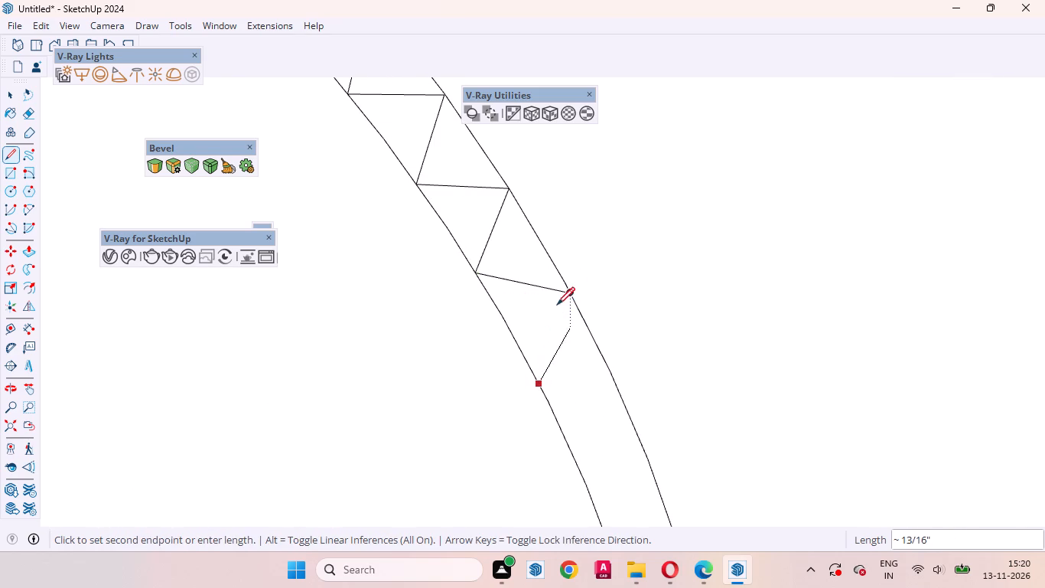
pyautogui.click(567, 295)
pyautogui.click(539, 382)
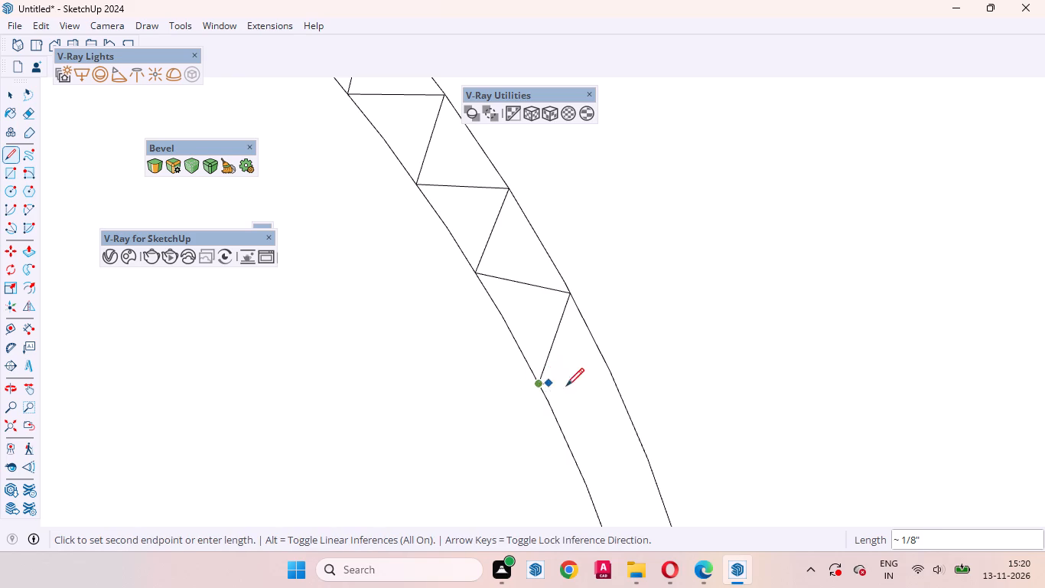
pyautogui.click(627, 408)
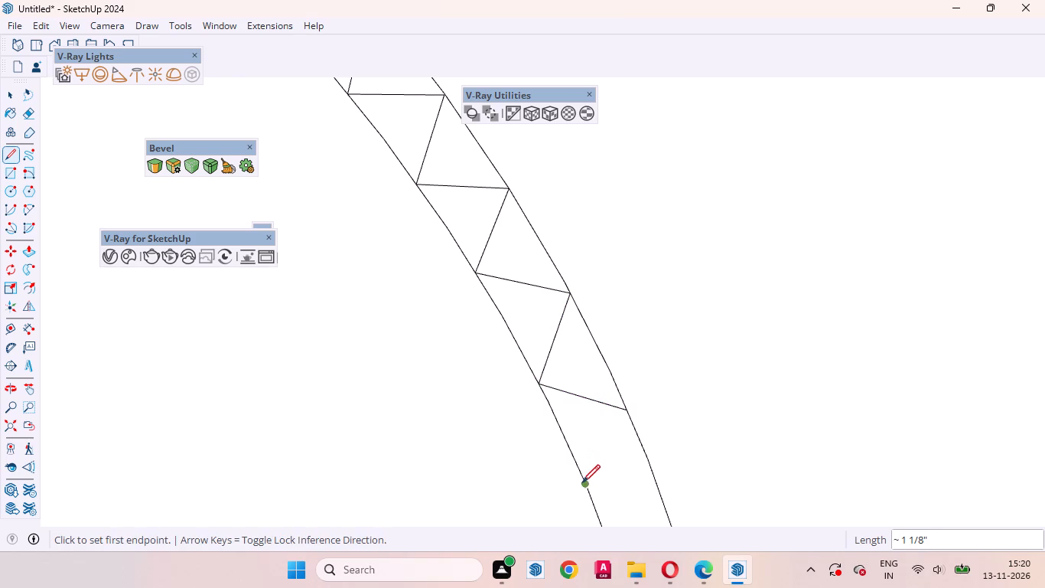
pyautogui.moveTo(583, 488); pyautogui.dragTo(591, 488)
pyautogui.click(633, 413)
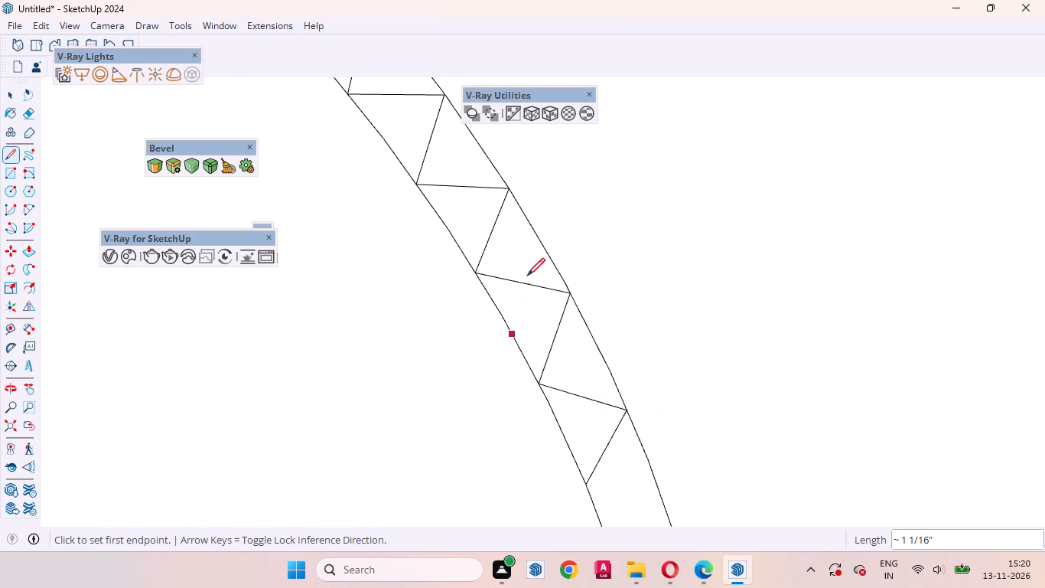
# Continue the zigzag down the inner band with four more diagonals, about 1" to 1 3/16" long, ending on the inner arc.
pyautogui.scroll(-8, 536, 264)
pyautogui.click(565, 373)
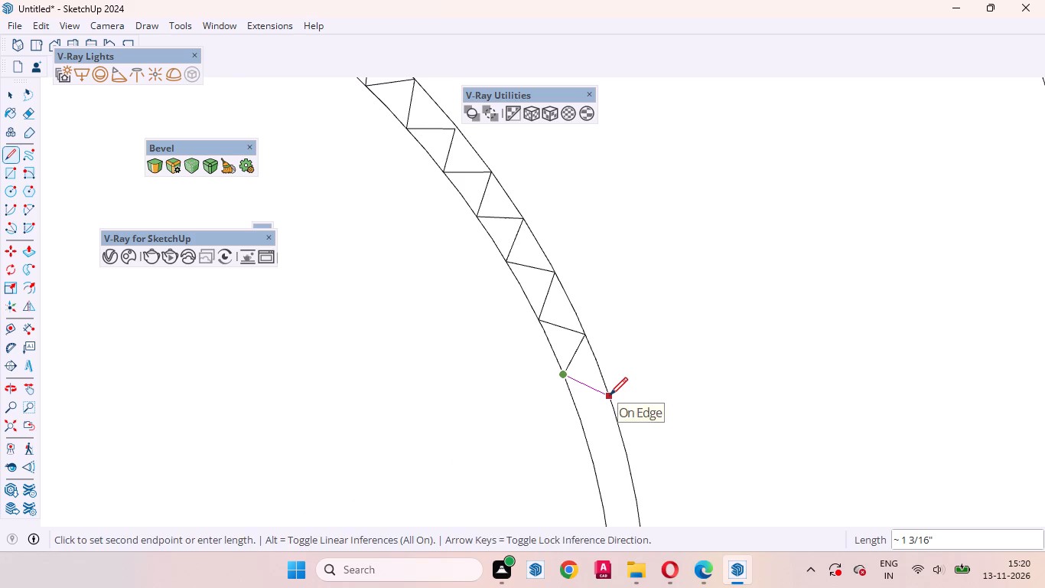
pyautogui.click(610, 395)
pyautogui.click(588, 443)
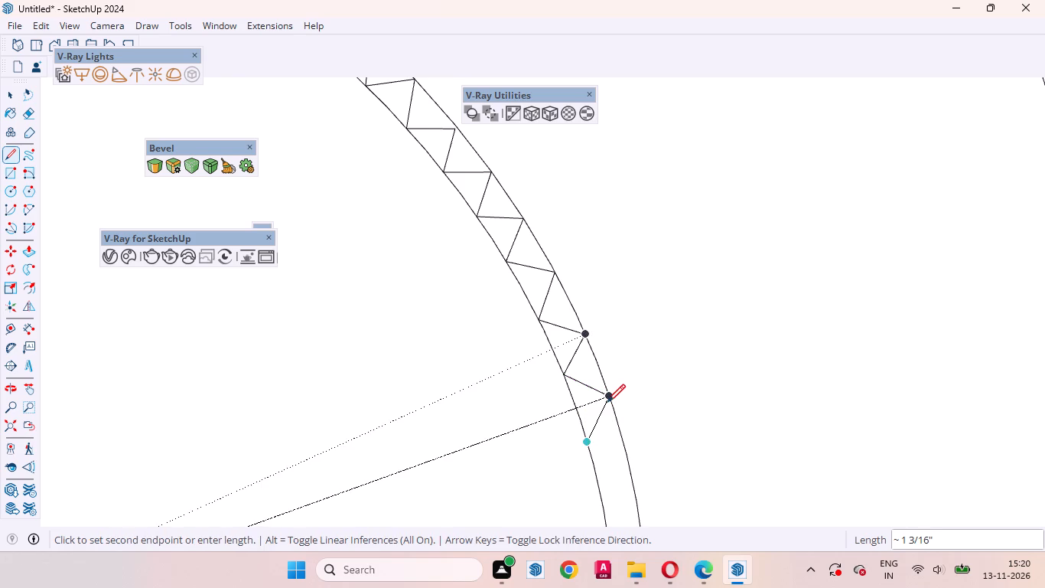
pyautogui.click(607, 402)
pyautogui.click(586, 439)
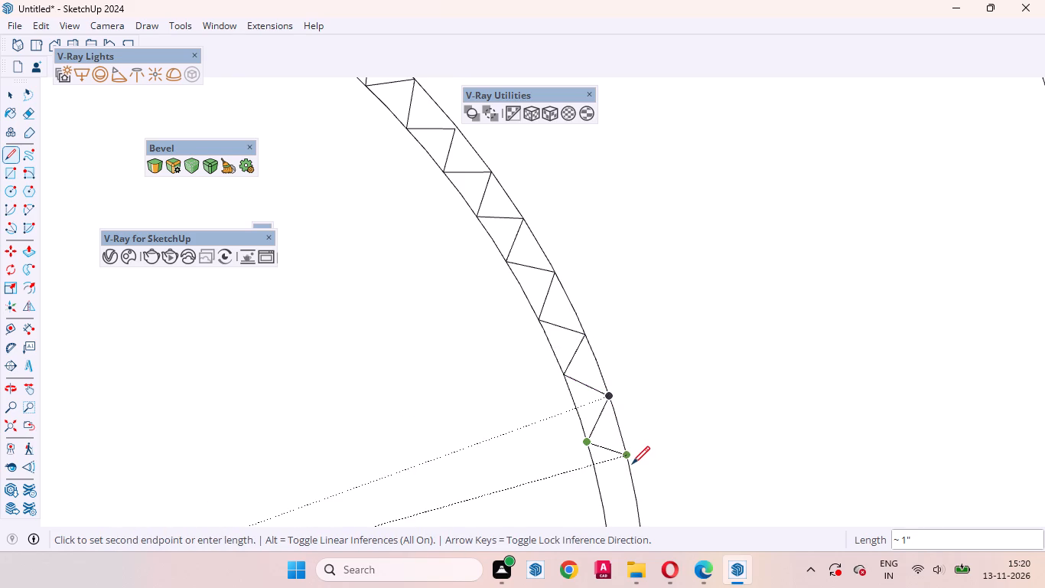
pyautogui.scroll(7, 630, 463)
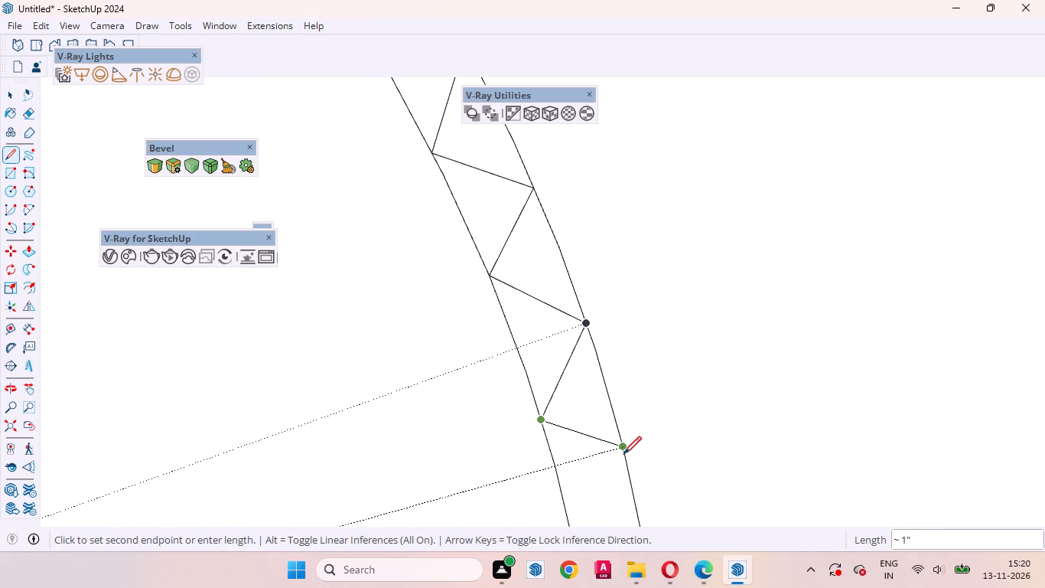
pyautogui.click(623, 454)
pyautogui.click(564, 517)
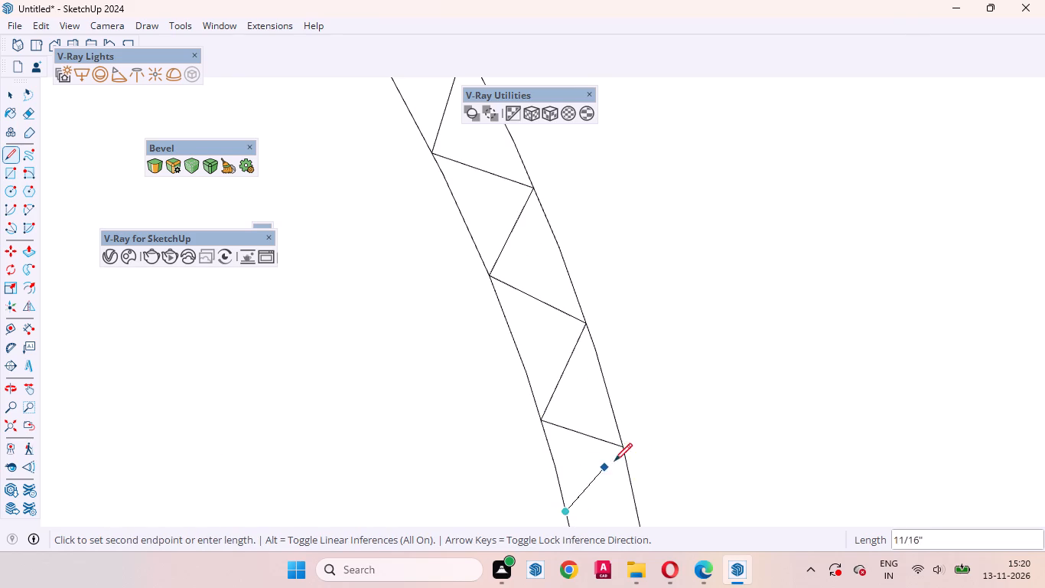
pyautogui.click(620, 454)
# Draw five zigzag diagonals, about 1" to 1 5/16" long, bringing the lattice to the outer arc at the dashed horizontal guide.
pyautogui.scroll(-15, 604, 260)
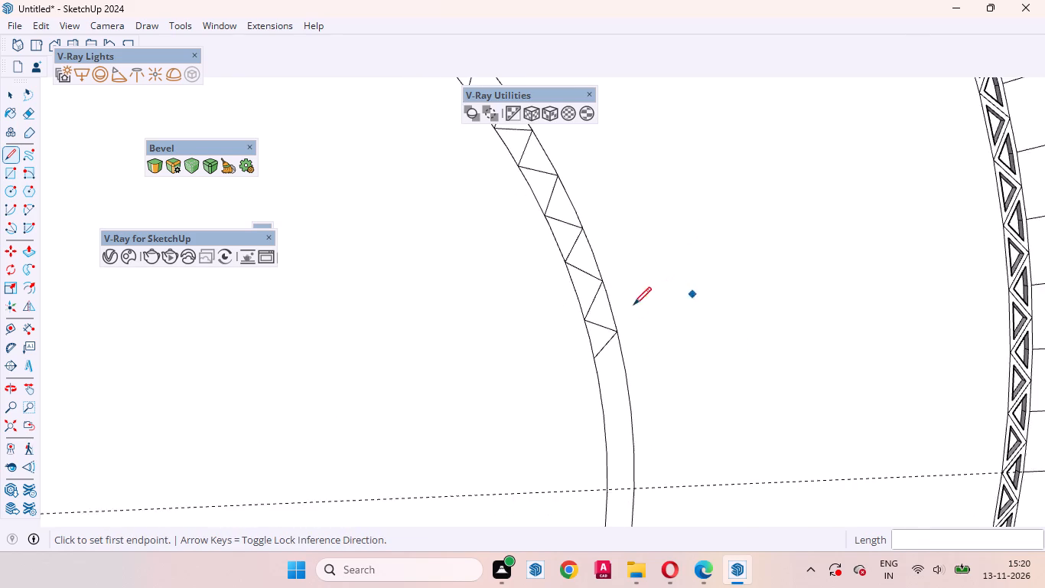
pyautogui.scroll(-18, 633, 305)
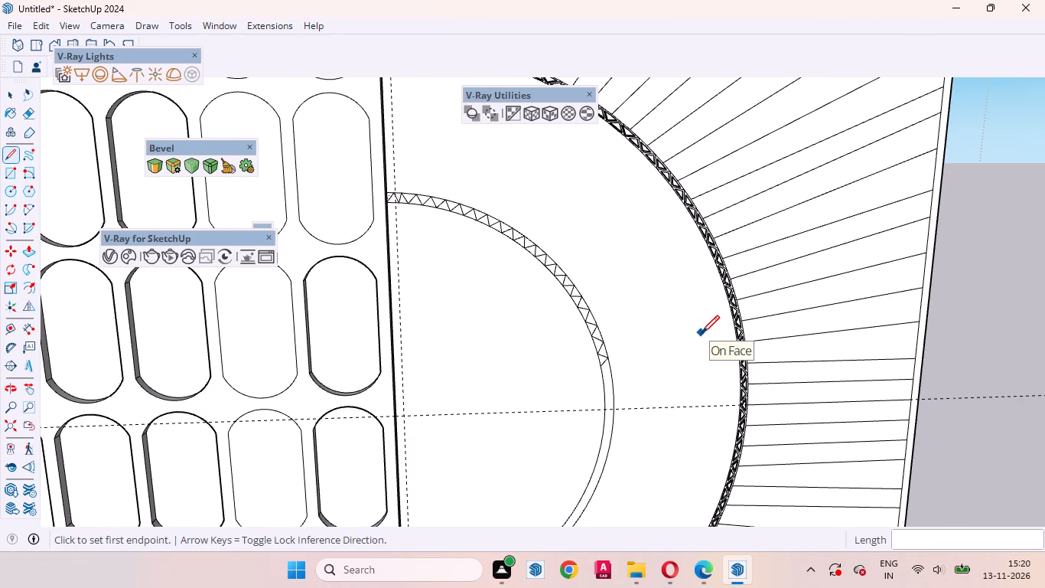
pyautogui.scroll(4, 646, 467)
pyautogui.scroll(-3, 547, 125)
pyautogui.scroll(1, 552, 118)
pyautogui.scroll(-4, 547, 117)
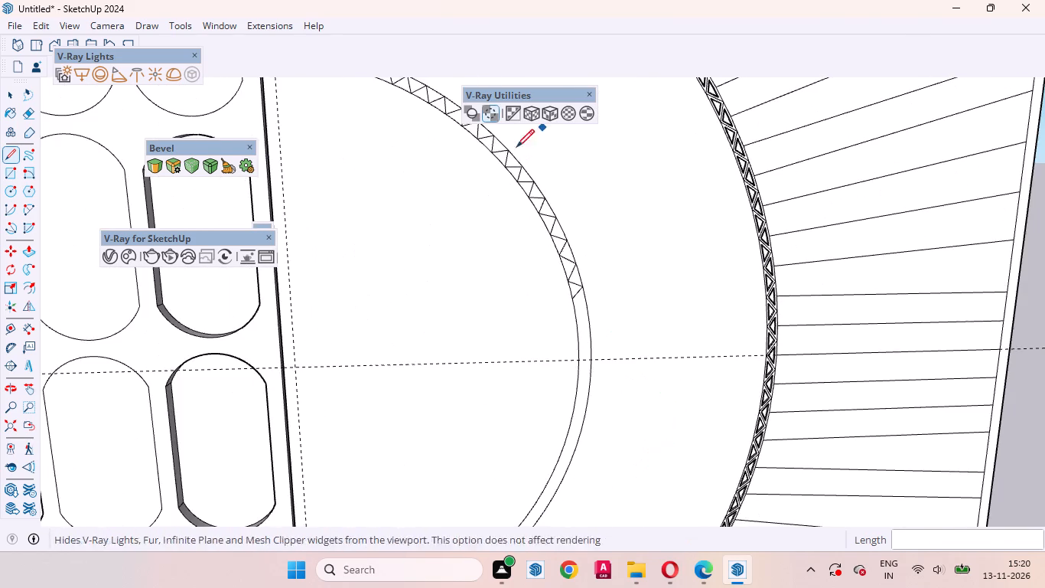
pyautogui.scroll(-2, 516, 147)
pyautogui.scroll(-9, 643, 330)
pyautogui.scroll(4, 632, 496)
pyautogui.scroll(4, 598, 272)
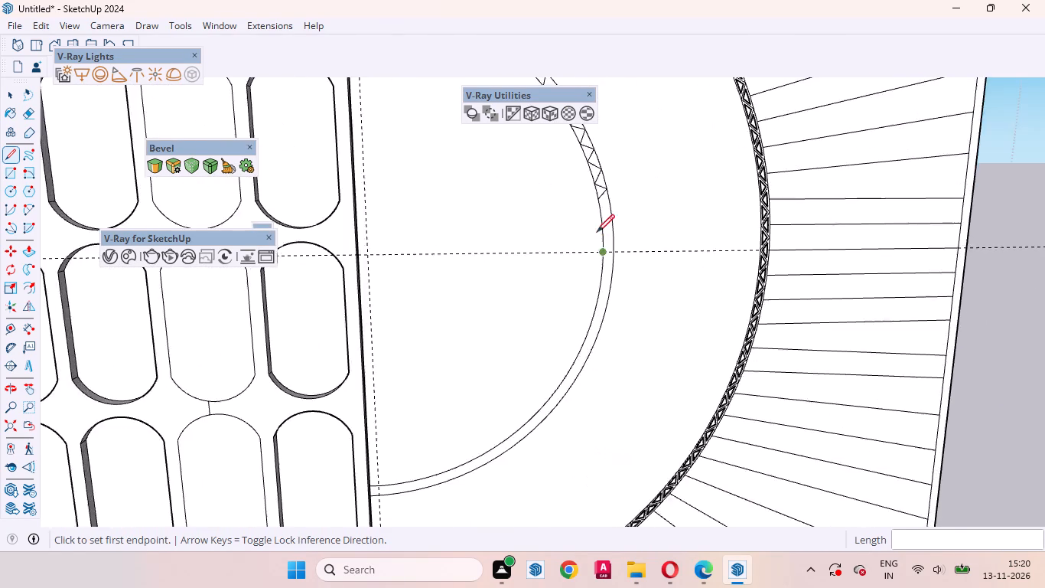
pyautogui.scroll(7, 597, 232)
pyautogui.click(600, 185)
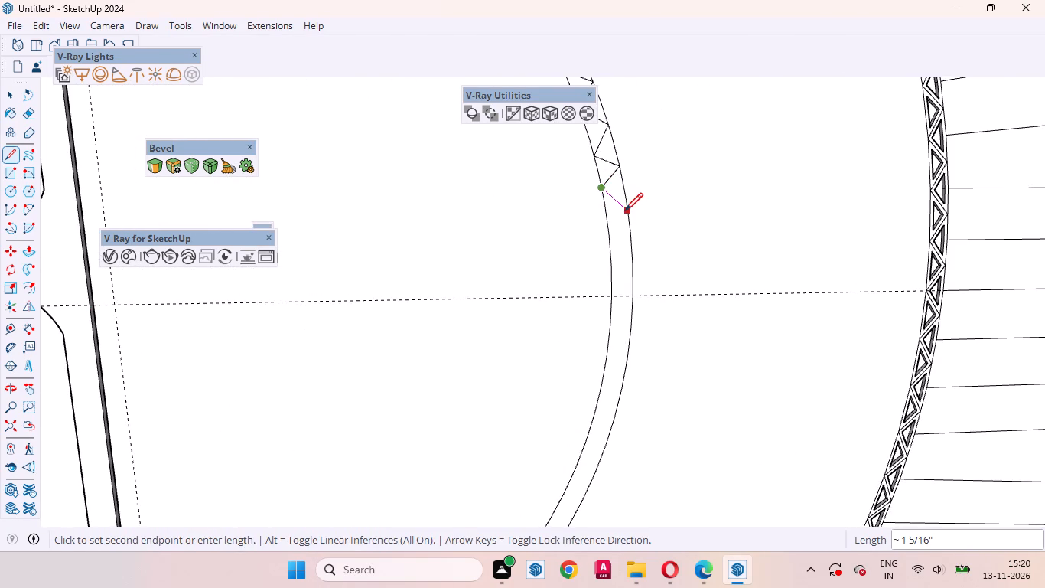
pyautogui.click(627, 208)
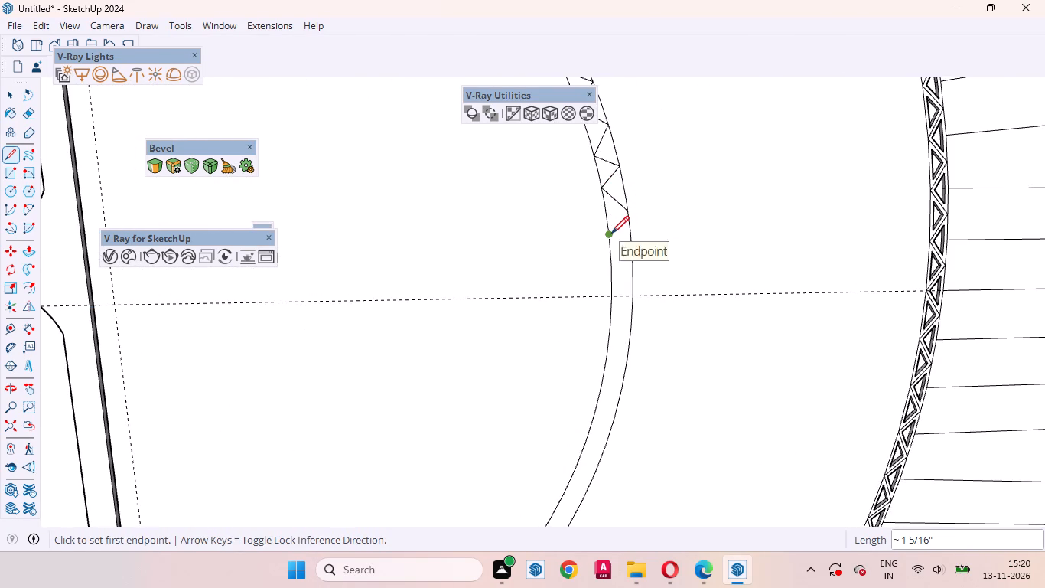
pyautogui.click(611, 234)
pyautogui.click(627, 213)
pyautogui.click(610, 237)
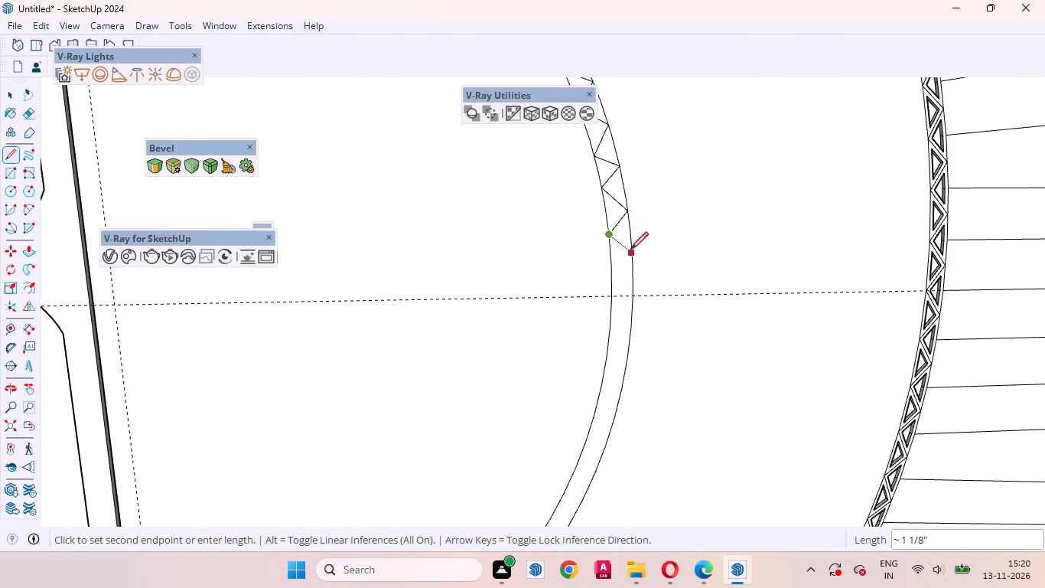
pyautogui.click(632, 249)
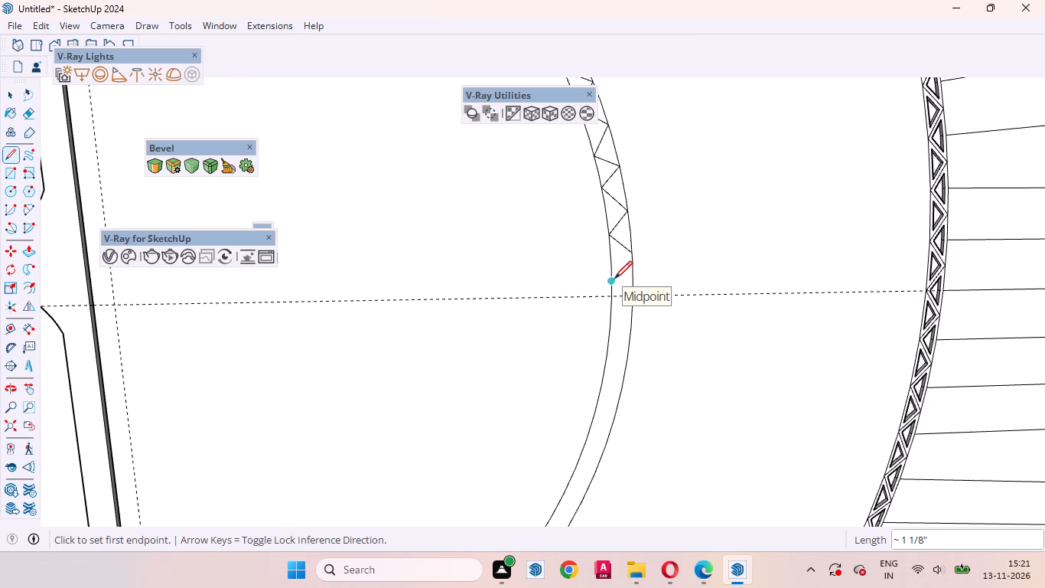
pyautogui.click(614, 279)
pyautogui.click(632, 254)
pyautogui.click(614, 281)
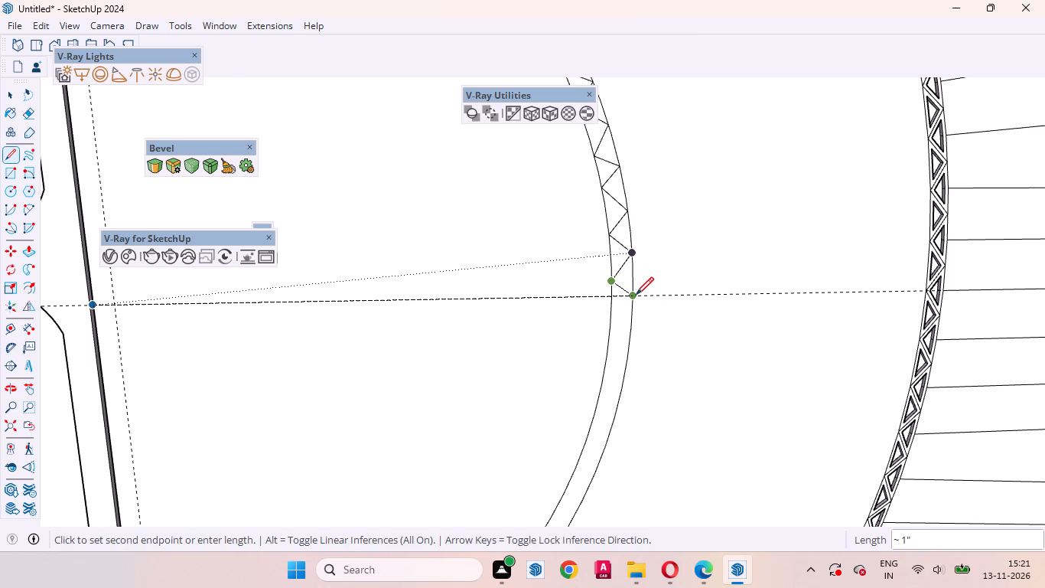
pyautogui.click(636, 296)
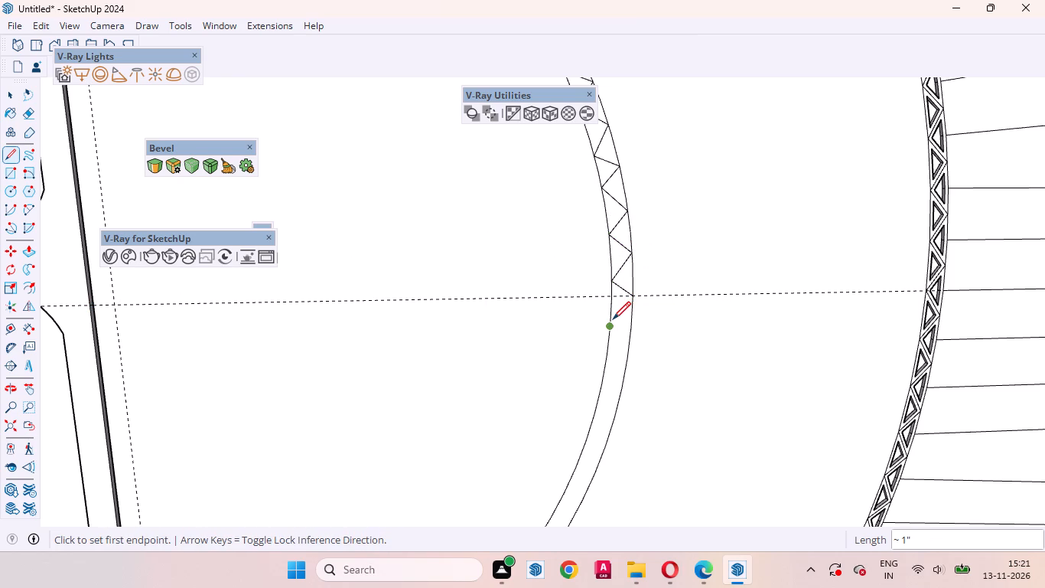
# Draw three zigzag diagonals, each about 1" long, carrying the inner band's lattice just below the dashed horizontal guide.
pyautogui.click(614, 310)
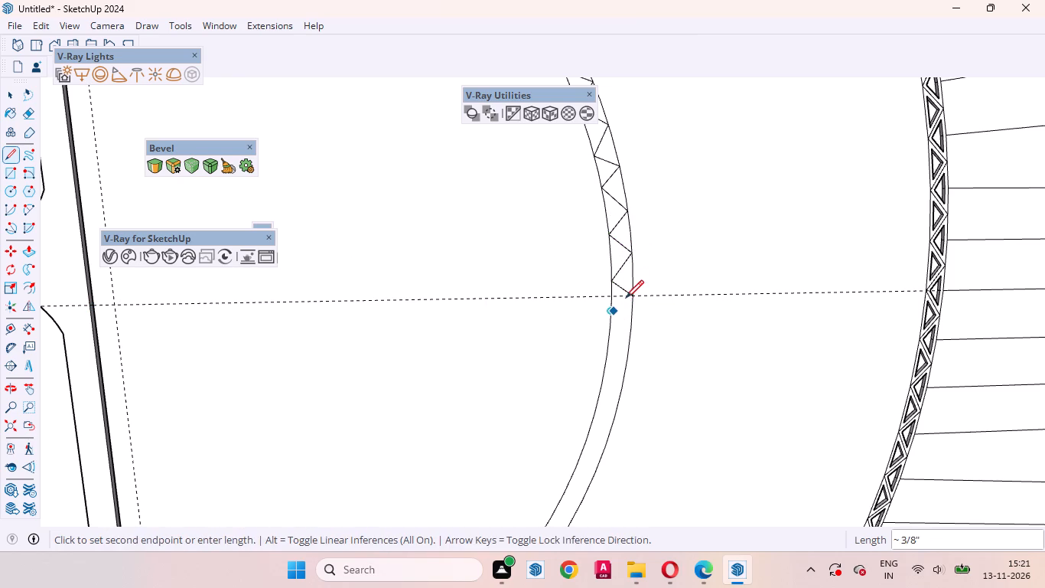
pyautogui.click(630, 296)
pyautogui.click(613, 311)
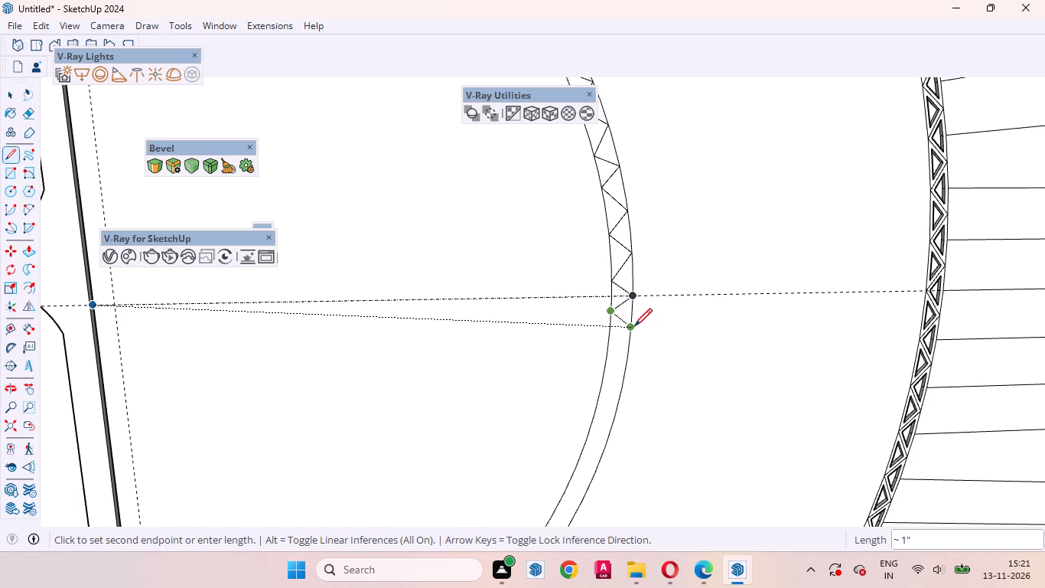
pyautogui.click(634, 326)
pyautogui.click(610, 345)
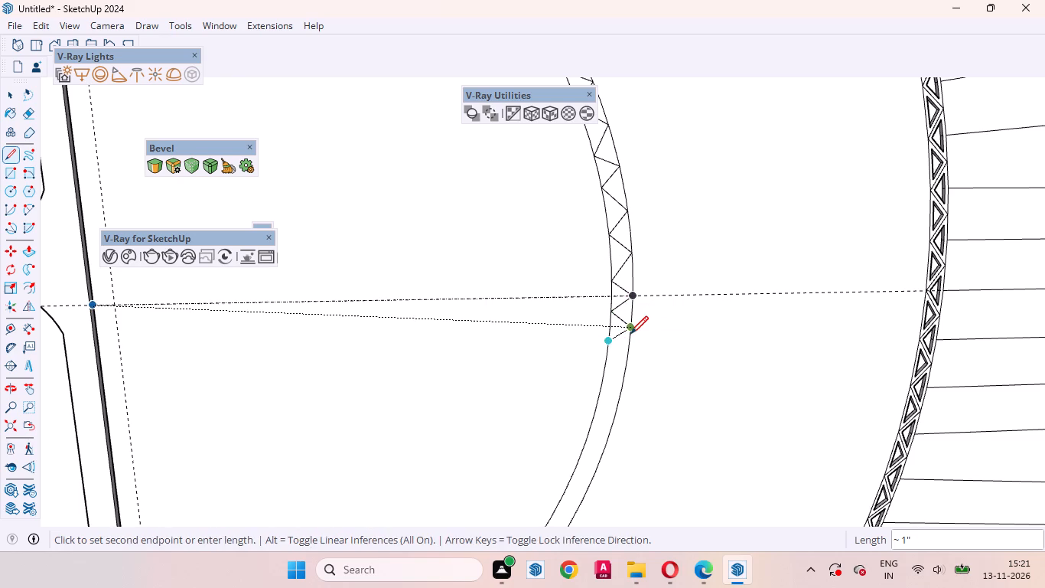
pyautogui.click(631, 332)
# Extend the inner band's zigzag below the guide with three more diagonals, about 1 1/8" to 1 3/16" long, ending on the outer arc.
pyautogui.scroll(-8, 643, 285)
pyautogui.scroll(-6, 668, 381)
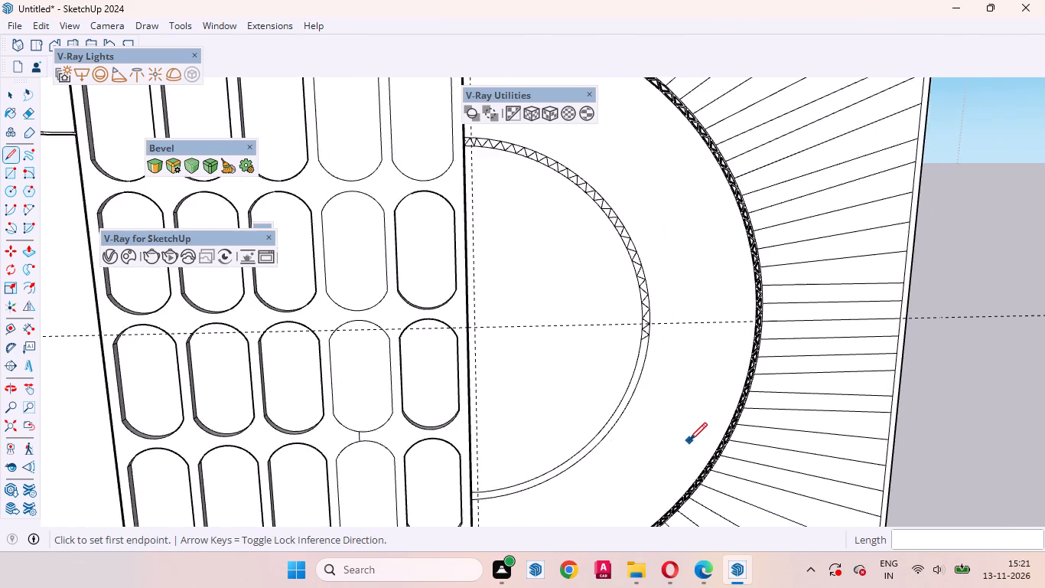
pyautogui.scroll(-3, 689, 440)
pyautogui.scroll(16, 663, 379)
pyautogui.moveTo(680, 465); pyautogui.dragTo(602, 443, button='middle')
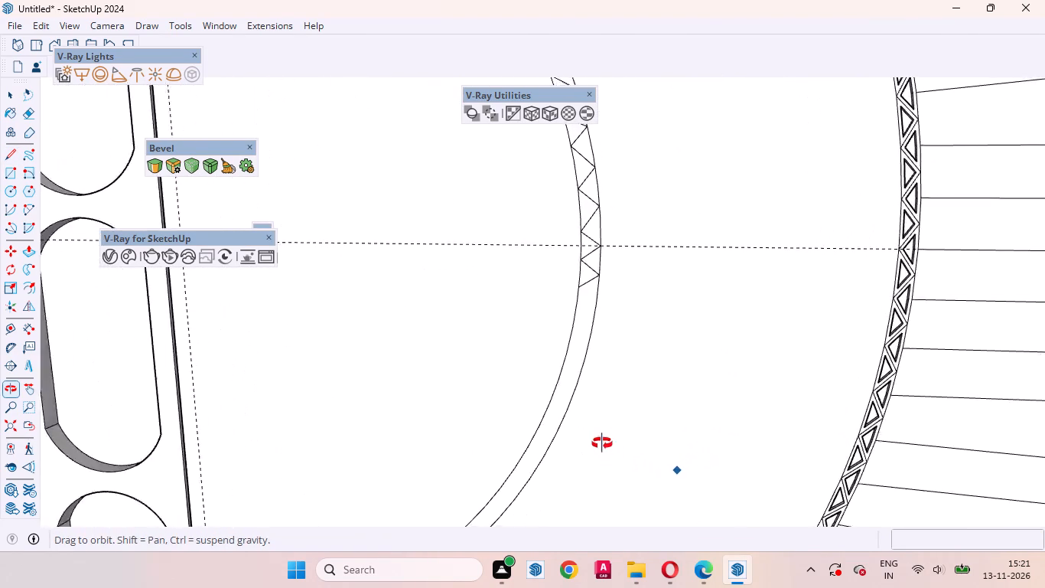
pyautogui.moveTo(602, 443); pyautogui.dragTo(532, 364, button='middle')
pyautogui.scroll(8, 556, 290)
pyautogui.click(587, 283)
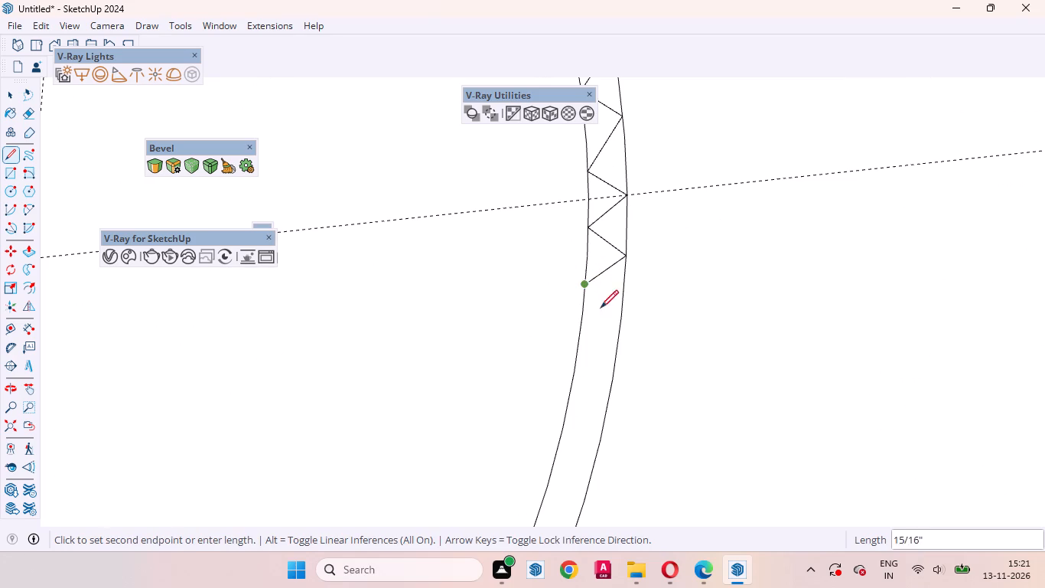
pyautogui.click(618, 333)
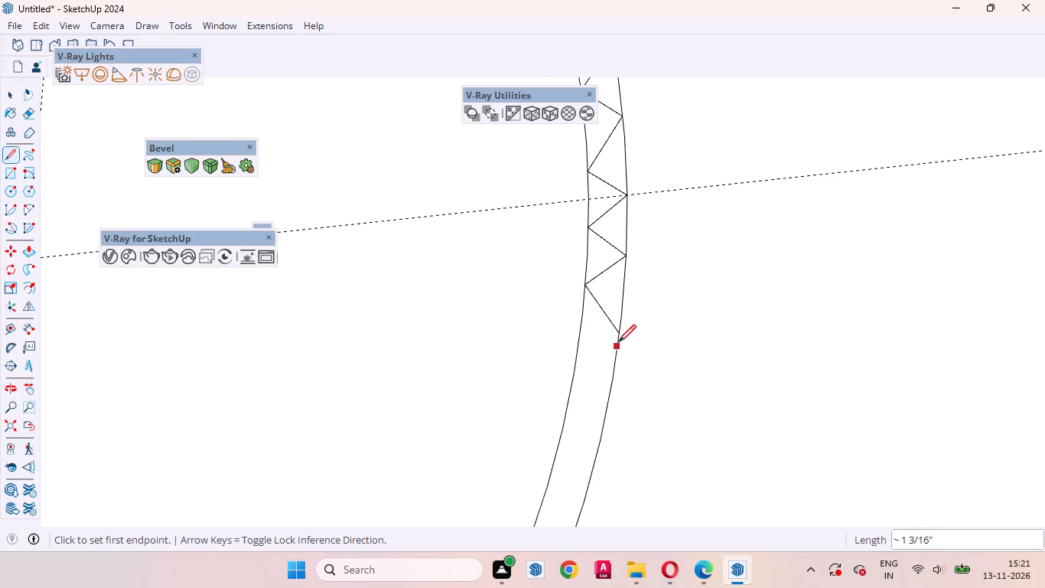
pyautogui.click(619, 335)
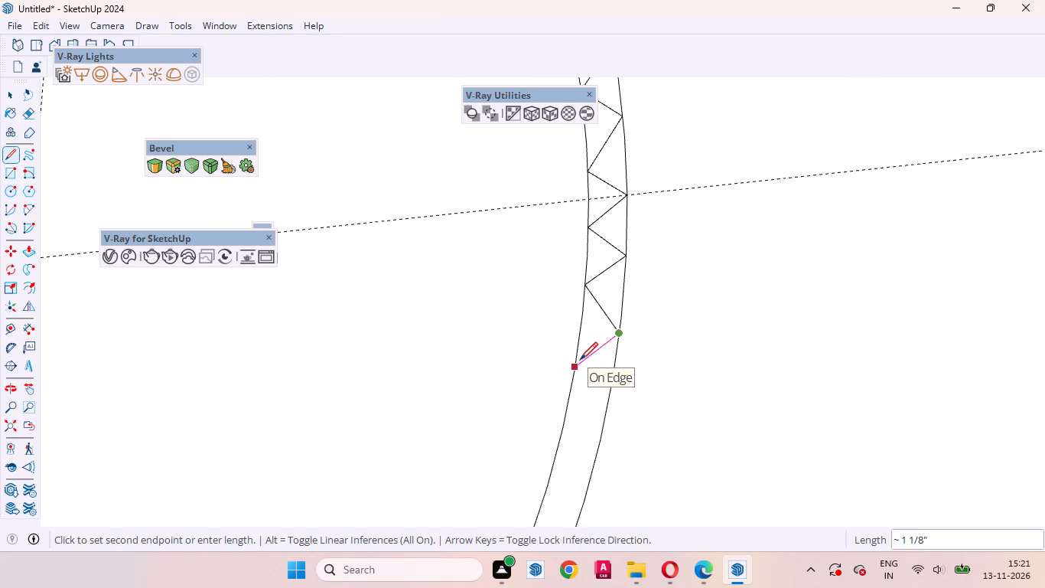
pyautogui.click(580, 360)
pyautogui.click(606, 410)
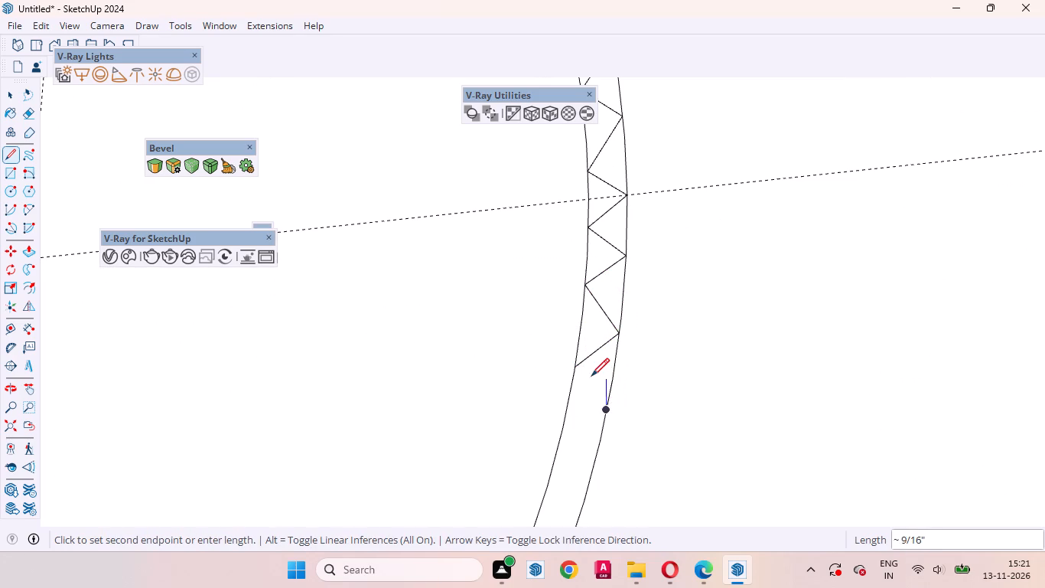
pyautogui.click(578, 367)
# Add three zigzag diagonals, about 1" to 1 5/16" long, from the last outer-arc endpoint down to the inner arc.
pyautogui.scroll(-6, 655, 317)
pyautogui.scroll(1, 786, 280)
pyautogui.scroll(-4, 806, 280)
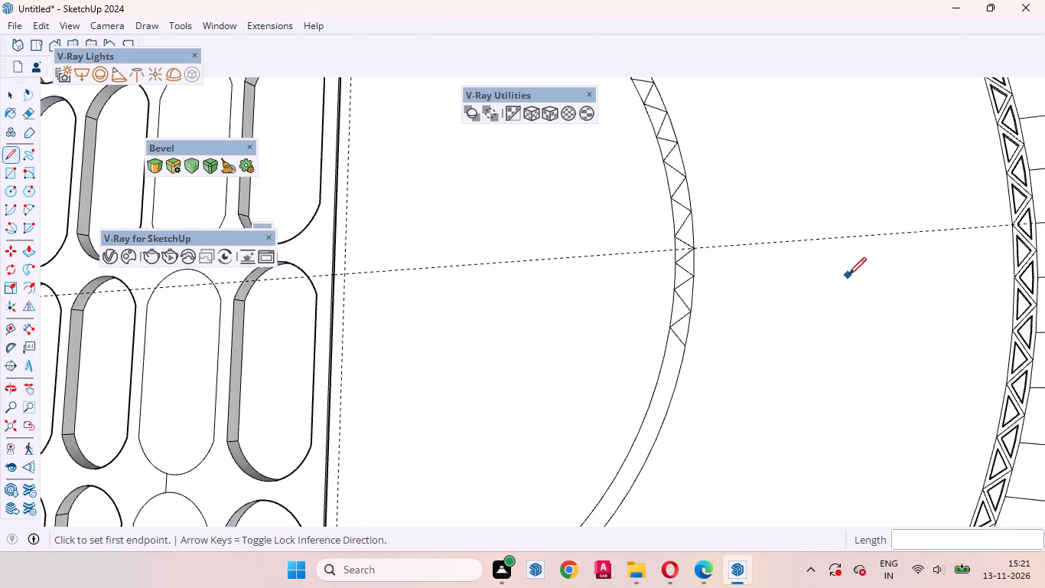
pyautogui.scroll(-3, 848, 275)
pyautogui.scroll(12, 813, 387)
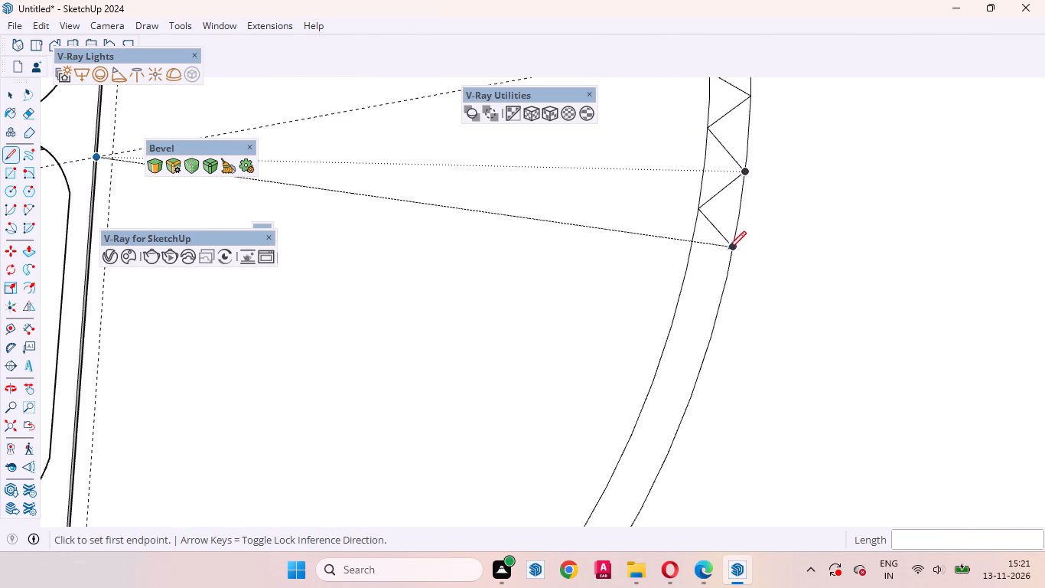
pyautogui.click(728, 247)
pyautogui.click(688, 273)
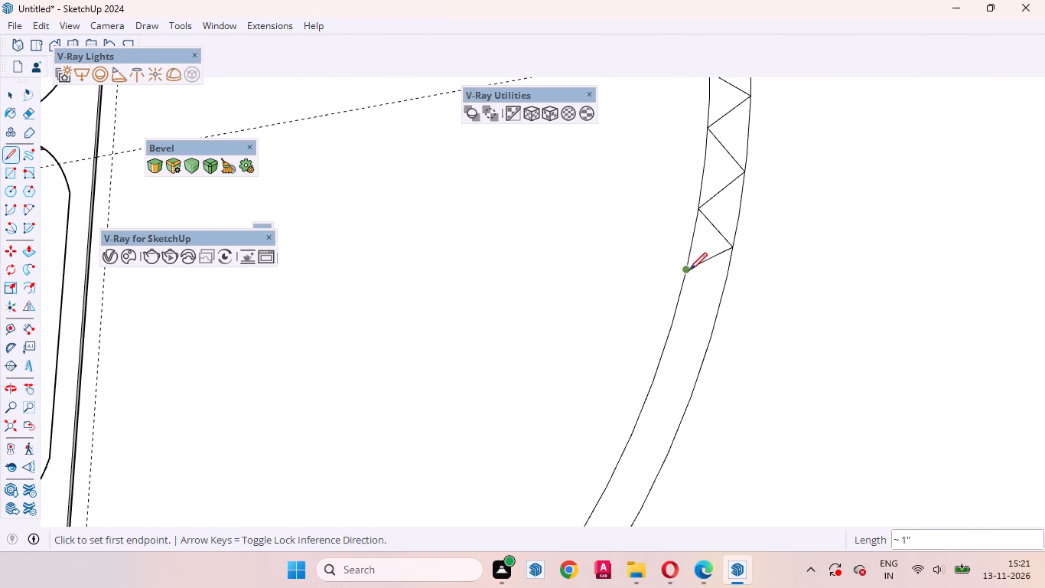
pyautogui.click(689, 270)
pyautogui.click(715, 328)
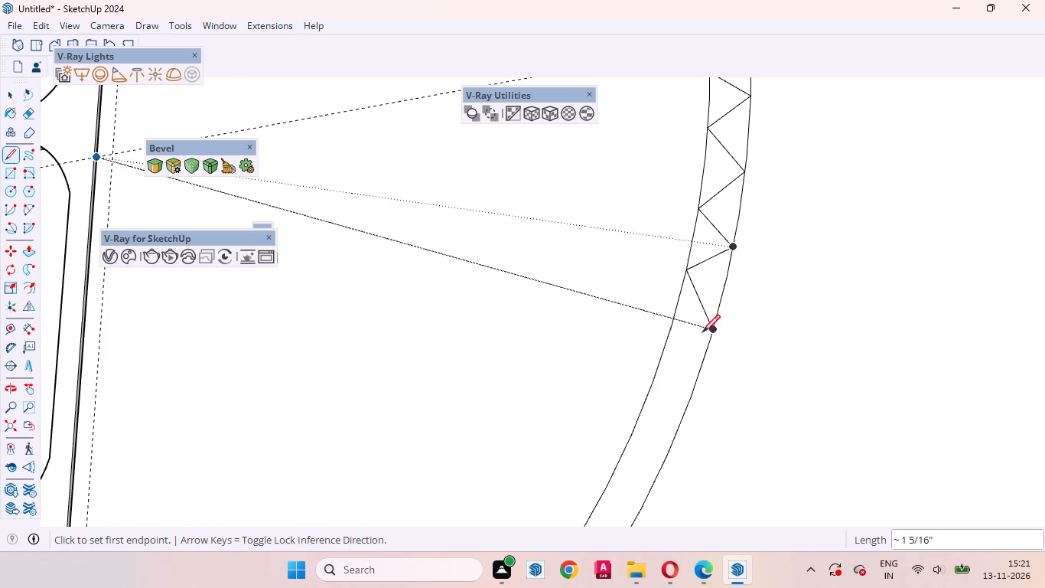
pyautogui.click(663, 356)
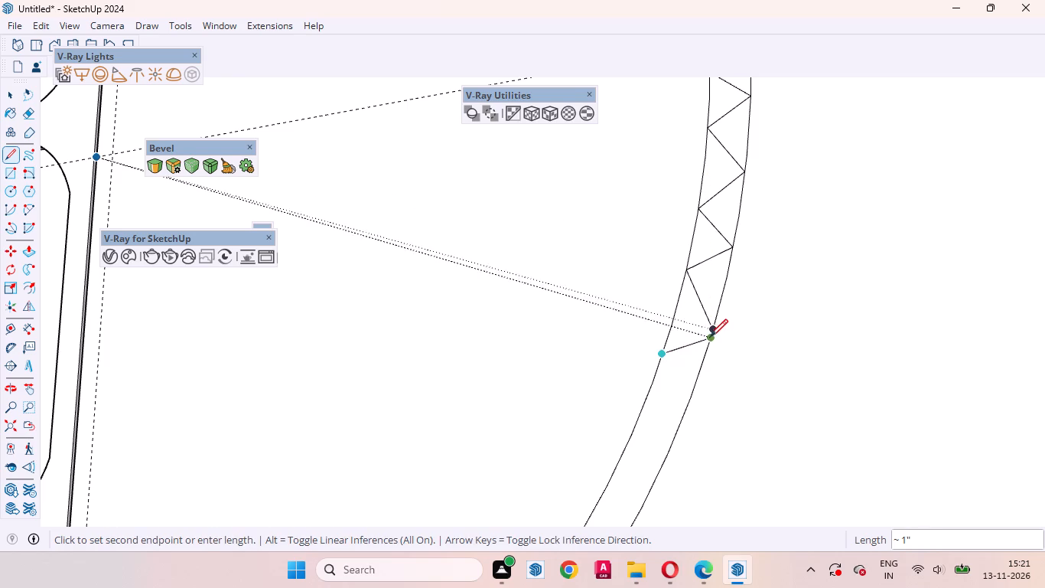
pyautogui.click(711, 332)
# Continue the zigzag around the lower curve with five diagonals, about 15/16" to 1 7/16" long, ending on the outer arc.
pyautogui.scroll(-4, 786, 274)
pyautogui.scroll(1, 845, 217)
pyautogui.scroll(-9, 847, 217)
pyautogui.scroll(2, 810, 323)
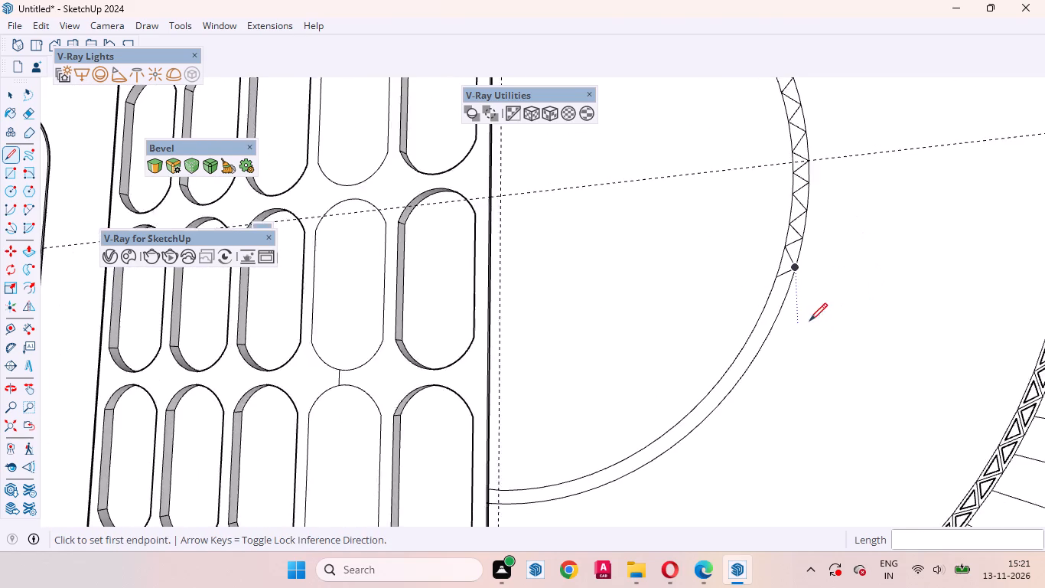
pyautogui.scroll(2, 809, 321)
pyautogui.click(764, 263)
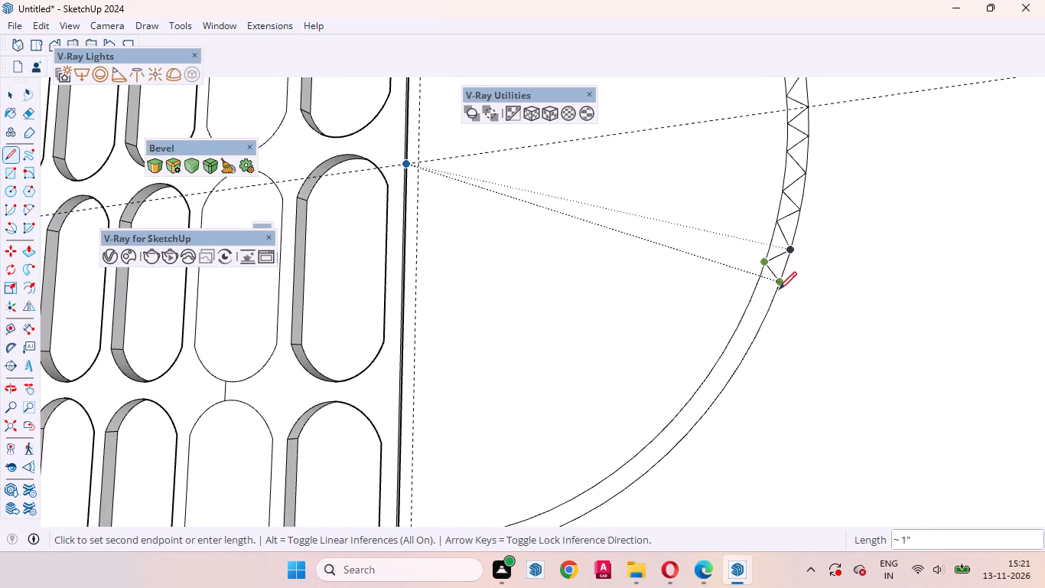
pyautogui.click(776, 295)
pyautogui.click(776, 289)
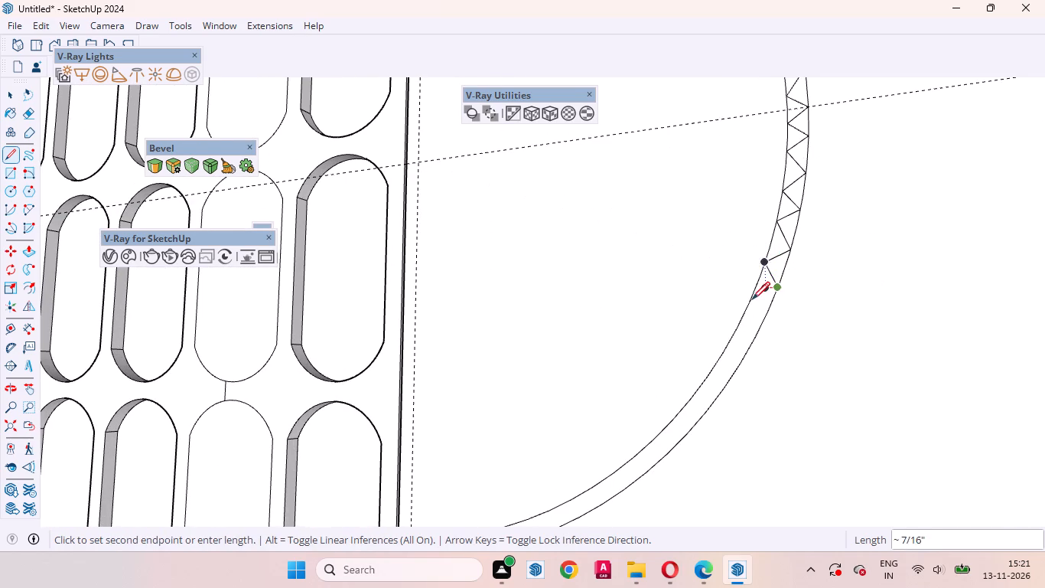
pyautogui.click(750, 303)
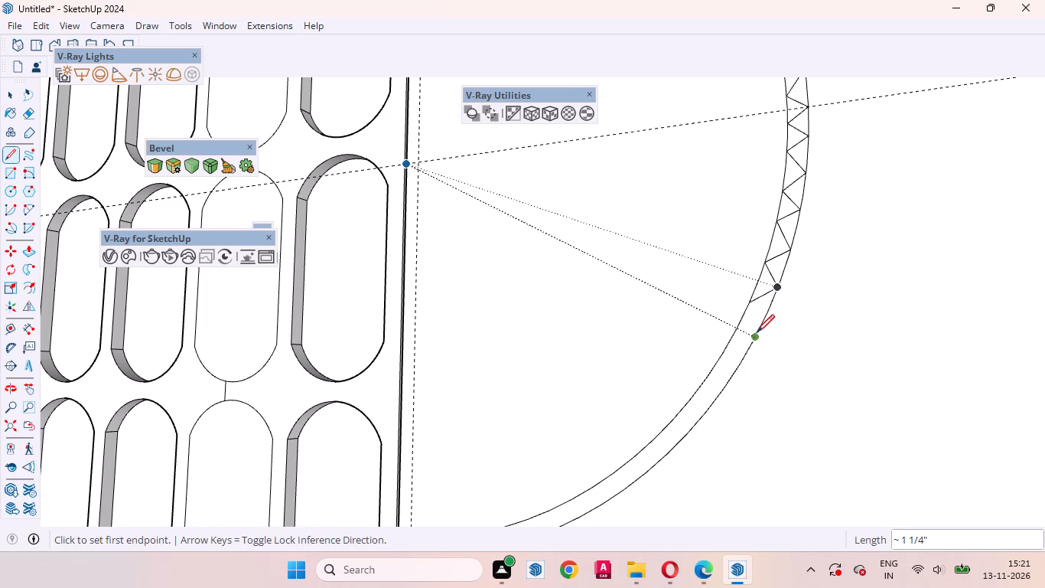
pyautogui.click(752, 333)
pyautogui.click(752, 302)
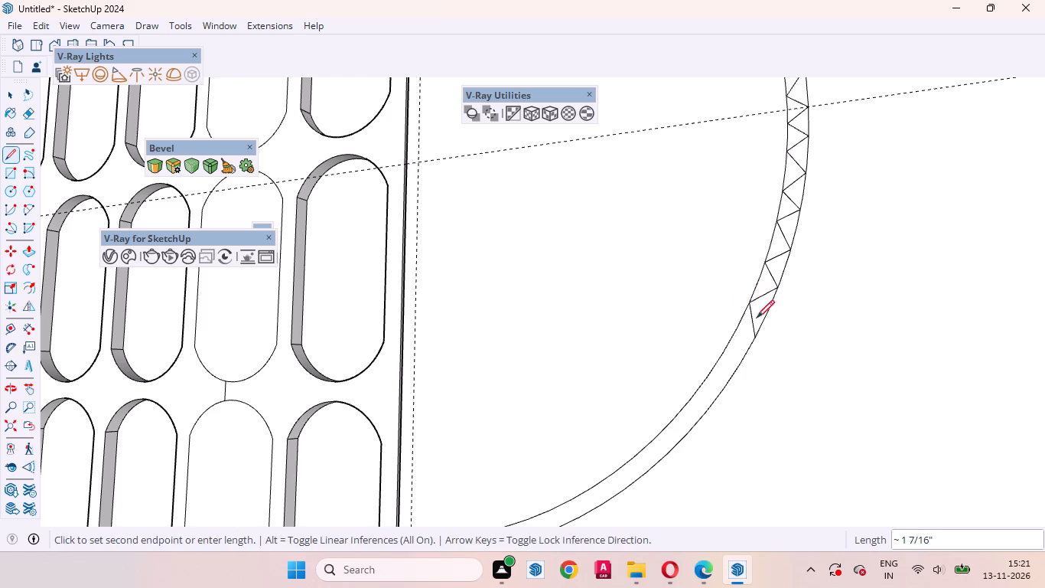
pyautogui.click(757, 338)
pyautogui.click(733, 340)
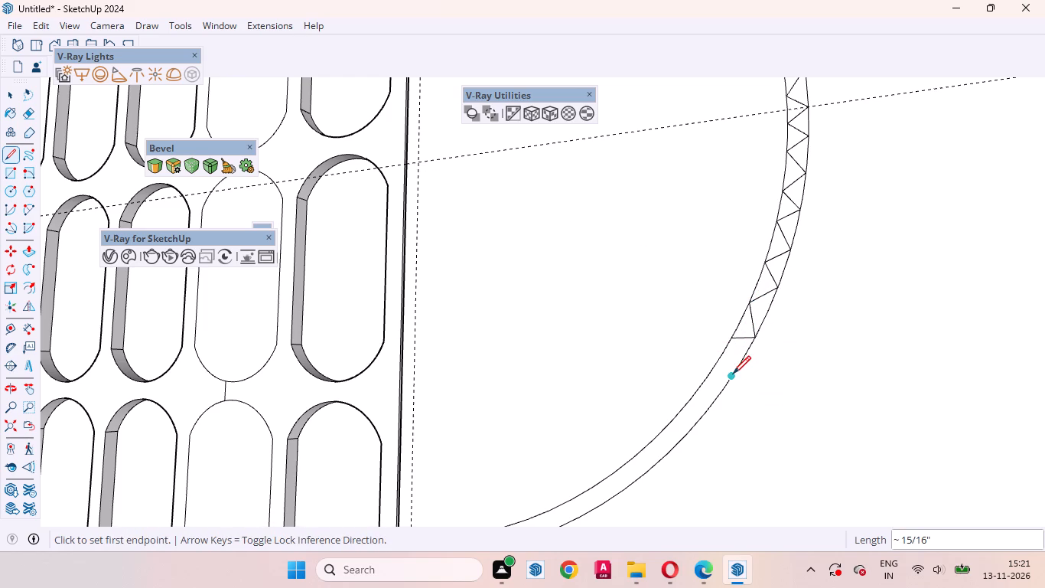
pyautogui.click(733, 374)
pyautogui.click(735, 343)
# Add three diagonals, about 1" to 1 3/16" long, alternating between the inner band's arcs and ending on the inner arc.
pyautogui.scroll(-12, 806, 359)
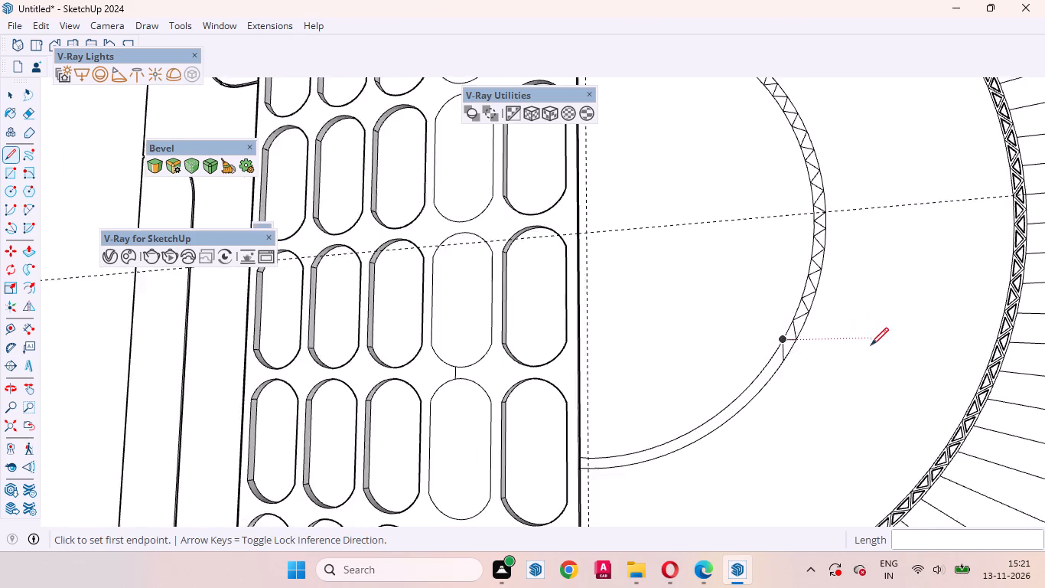
pyautogui.scroll(-6, 871, 345)
pyautogui.scroll(1, 867, 418)
pyautogui.moveTo(851, 427); pyautogui.dragTo(959, 494, button='middle')
pyautogui.scroll(3, 612, 439)
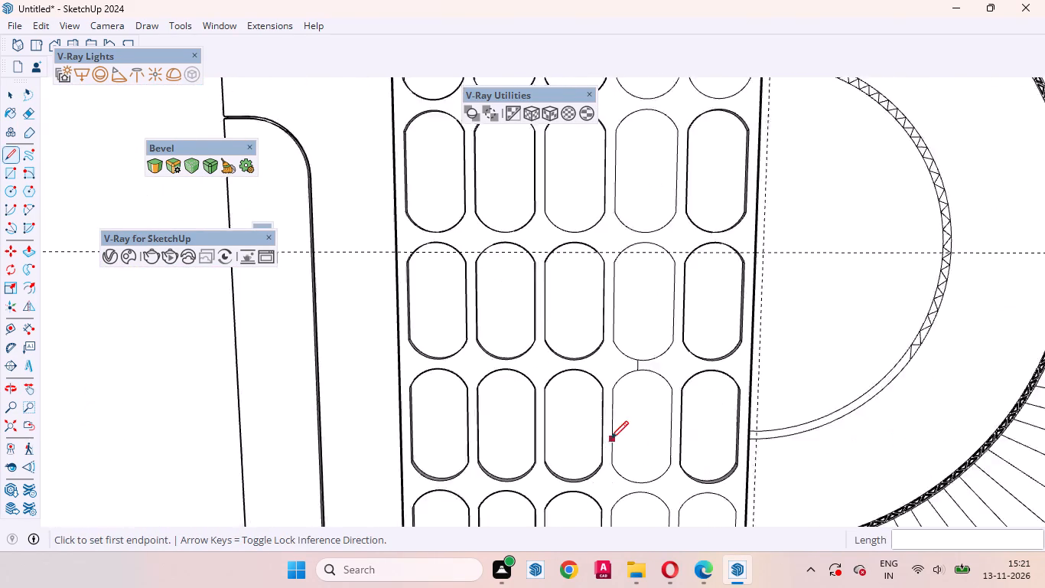
pyautogui.scroll(17, 610, 439)
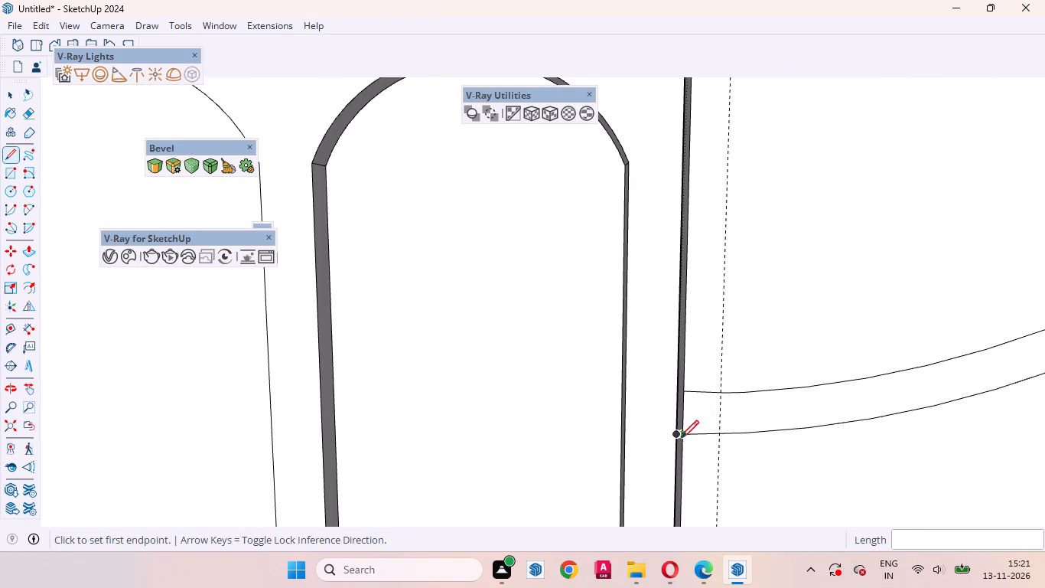
pyautogui.scroll(-19, 619, 425)
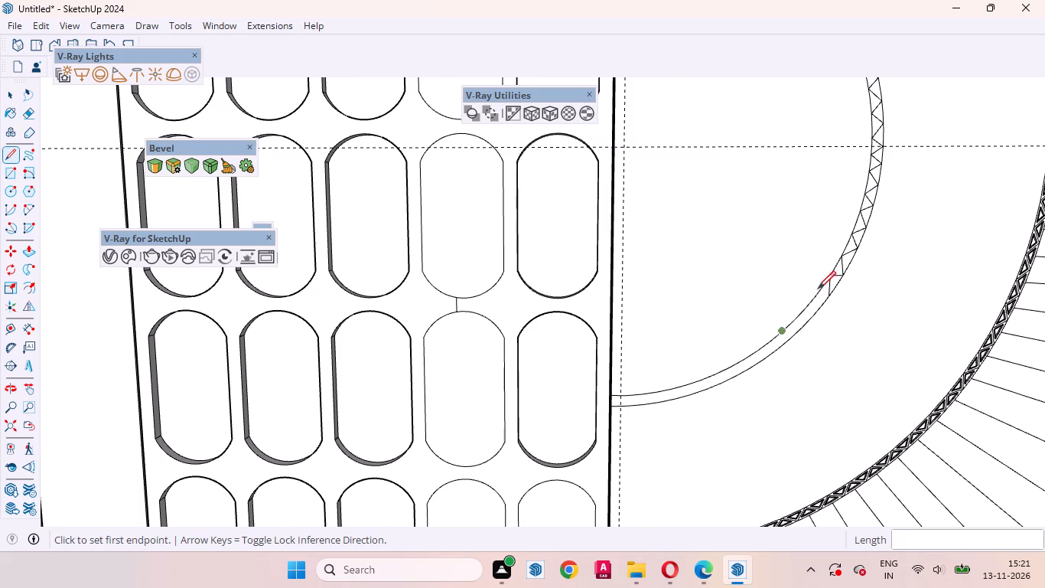
pyautogui.scroll(4, 830, 285)
pyautogui.click(827, 302)
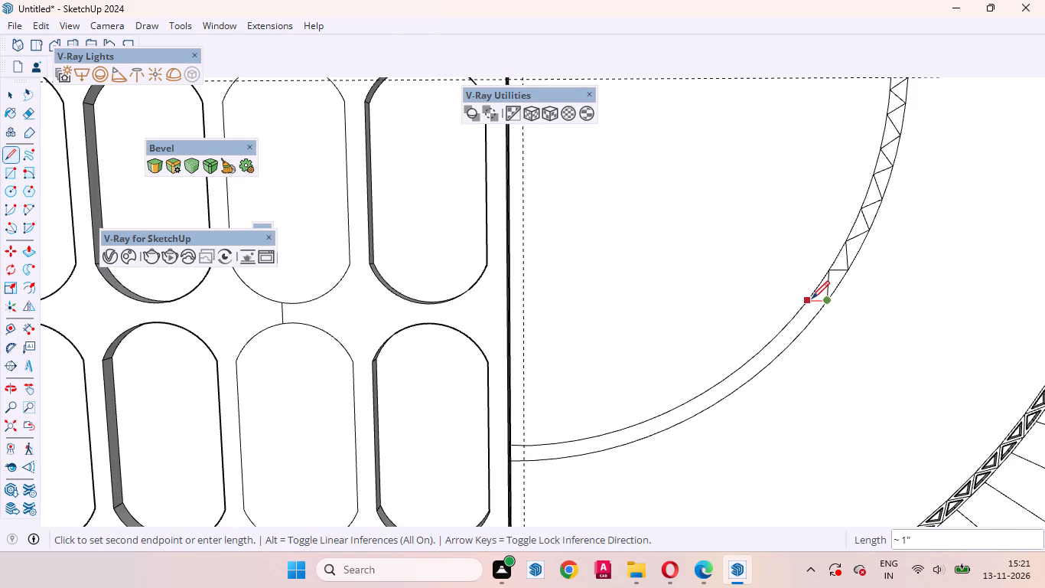
pyautogui.click(812, 299)
pyautogui.click(810, 323)
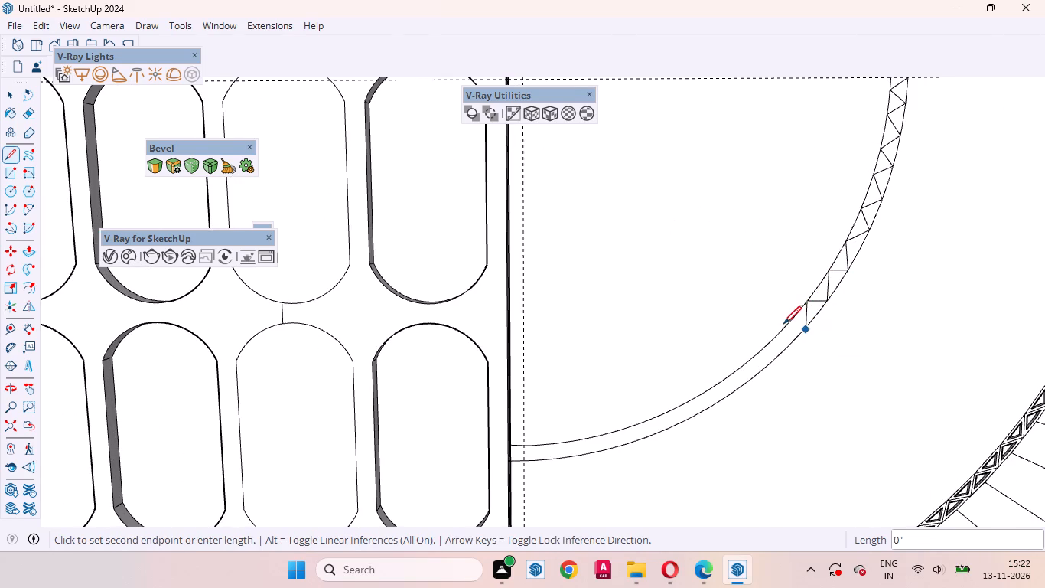
pyautogui.click(783, 327)
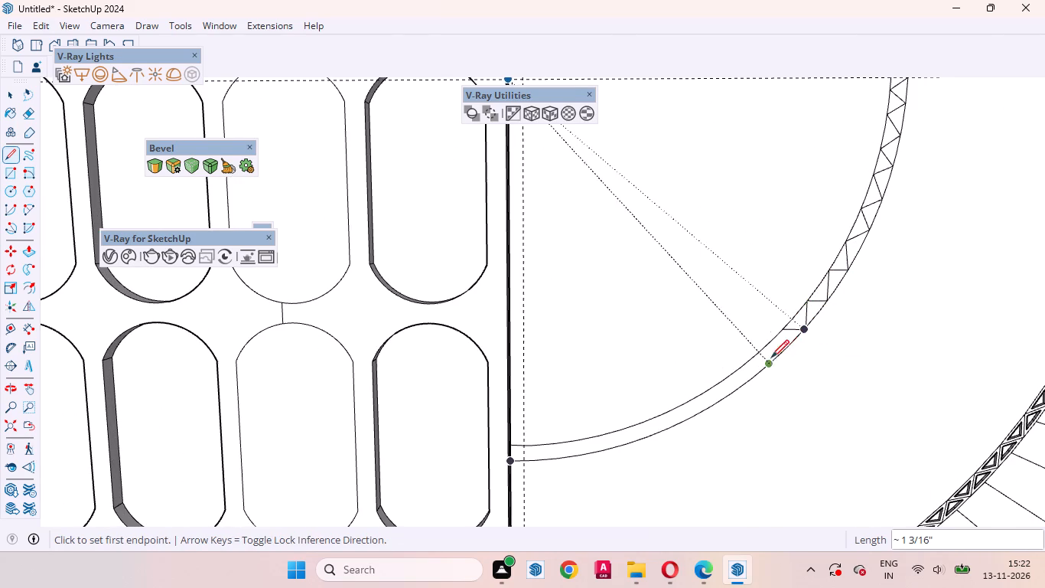
# Draw four more zigzag diagonals, about 1 1/8" to 1 1/4" long, down the inner band from the last inner-arc endpoint.
pyautogui.click(783, 331)
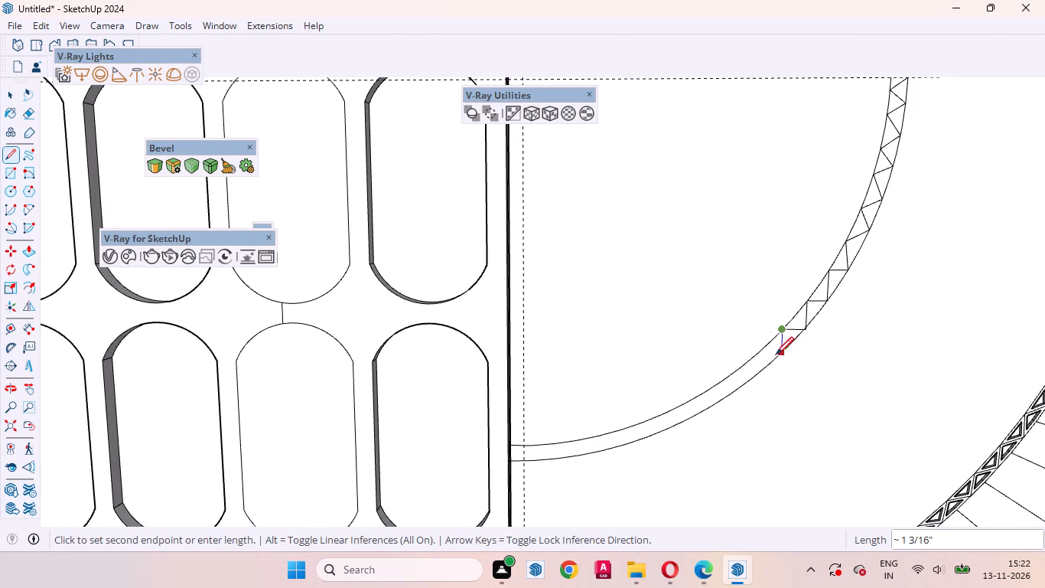
pyautogui.scroll(8, 779, 354)
pyautogui.click(778, 354)
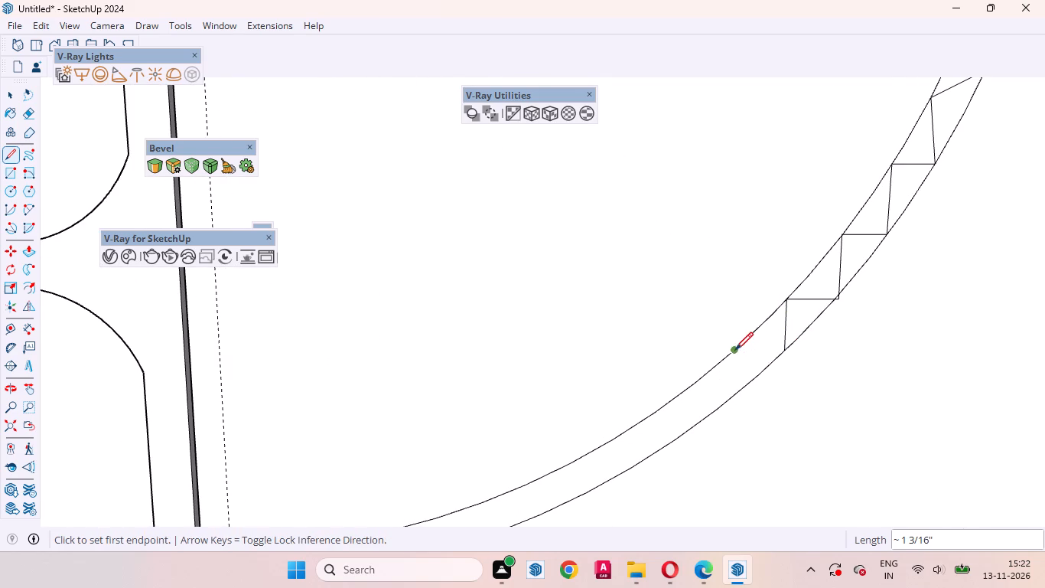
pyautogui.click(783, 350)
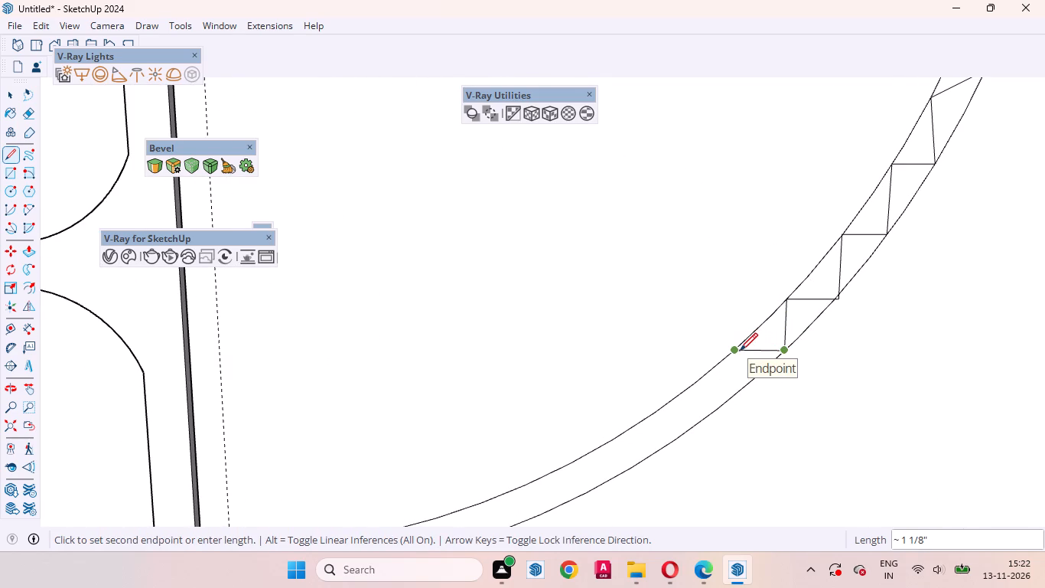
pyautogui.click(737, 351)
pyautogui.click(737, 394)
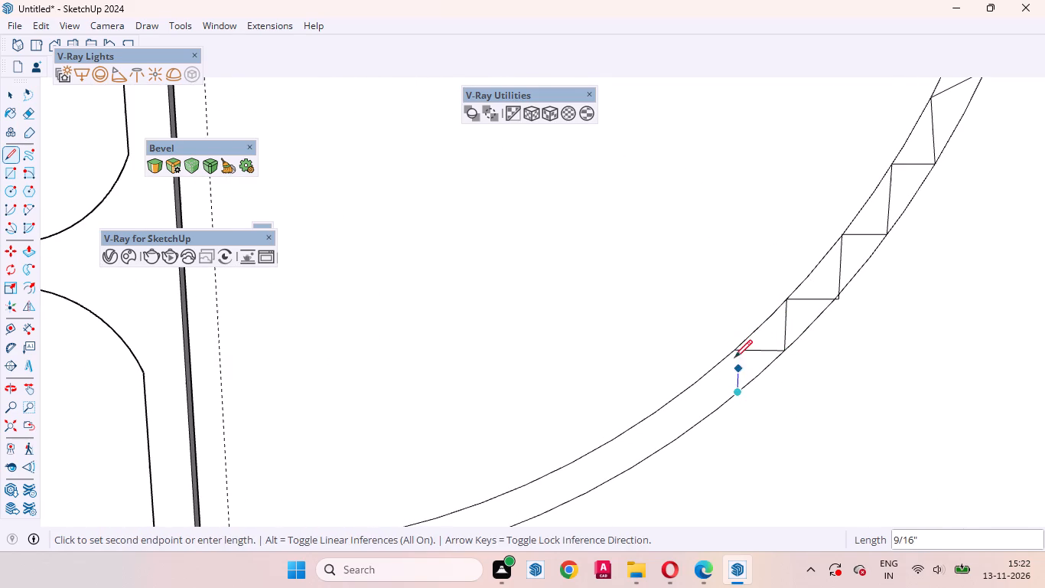
pyautogui.click(734, 353)
pyautogui.click(736, 392)
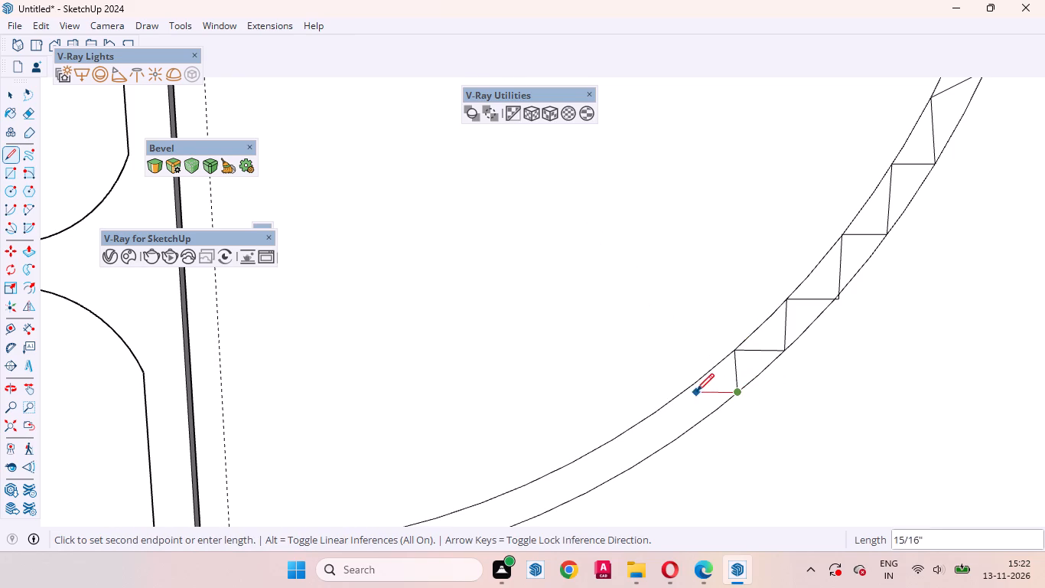
pyautogui.click(685, 390)
# Continue the zigzag from the last inner-arc endpoint with four diagonals, about 1" to 1 1/8" long, ending on the inner arc.
pyautogui.scroll(-9, 713, 342)
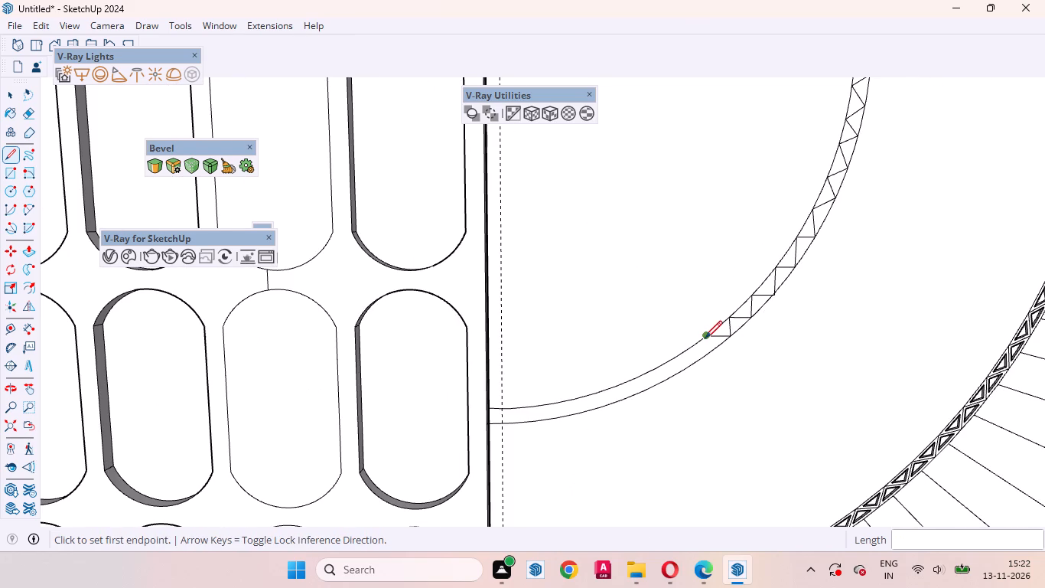
pyautogui.click(706, 338)
pyautogui.scroll(3, 704, 354)
pyautogui.click(704, 357)
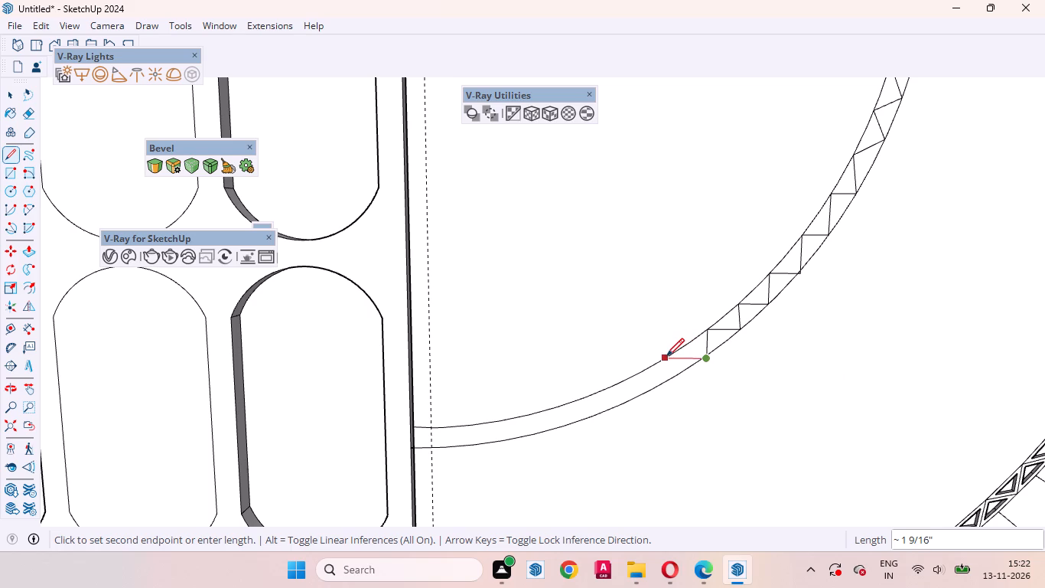
pyautogui.click(679, 351)
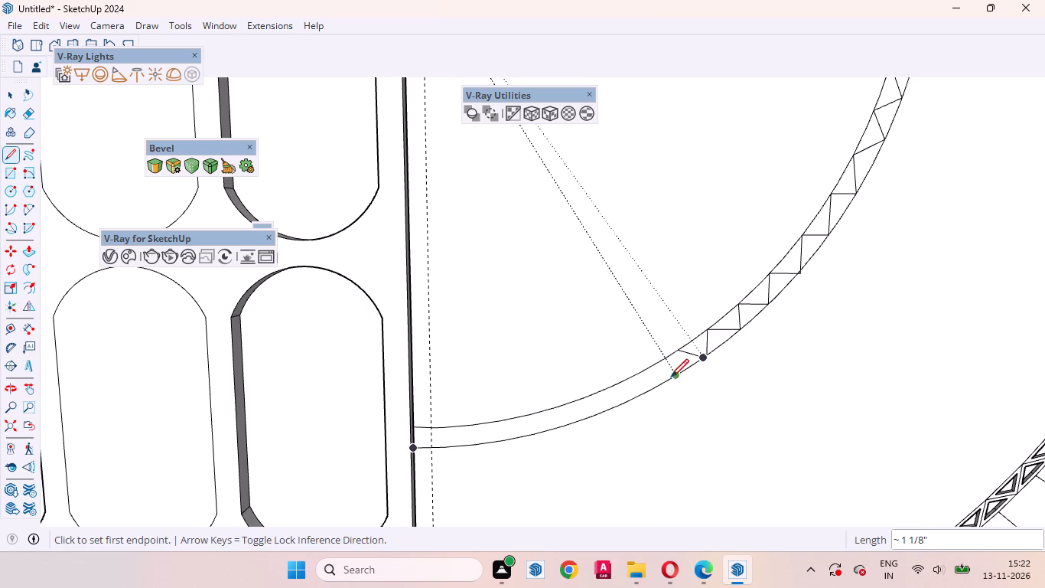
pyautogui.click(666, 378)
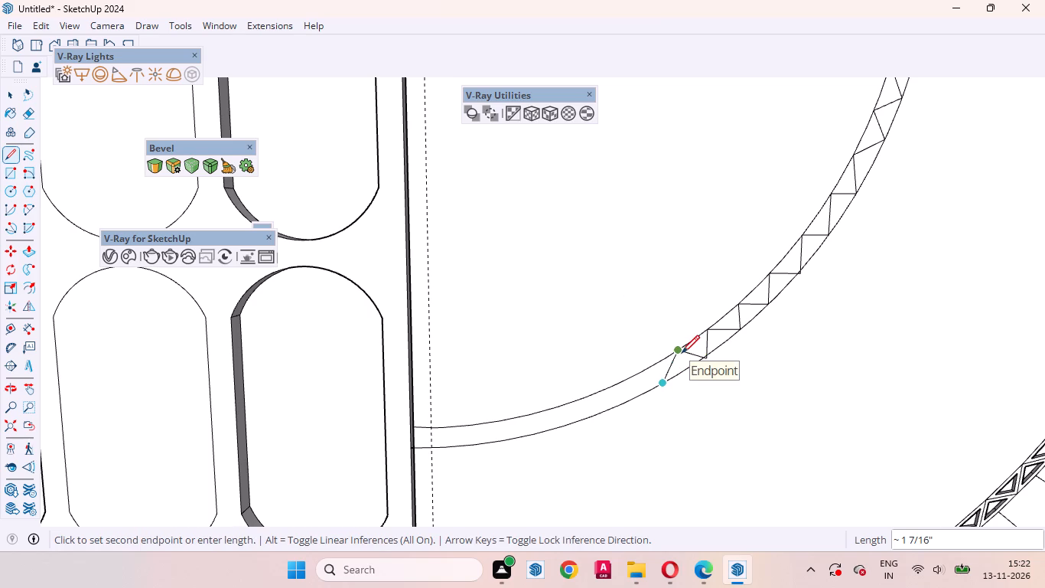
pyautogui.press('space')
pyautogui.press('l')
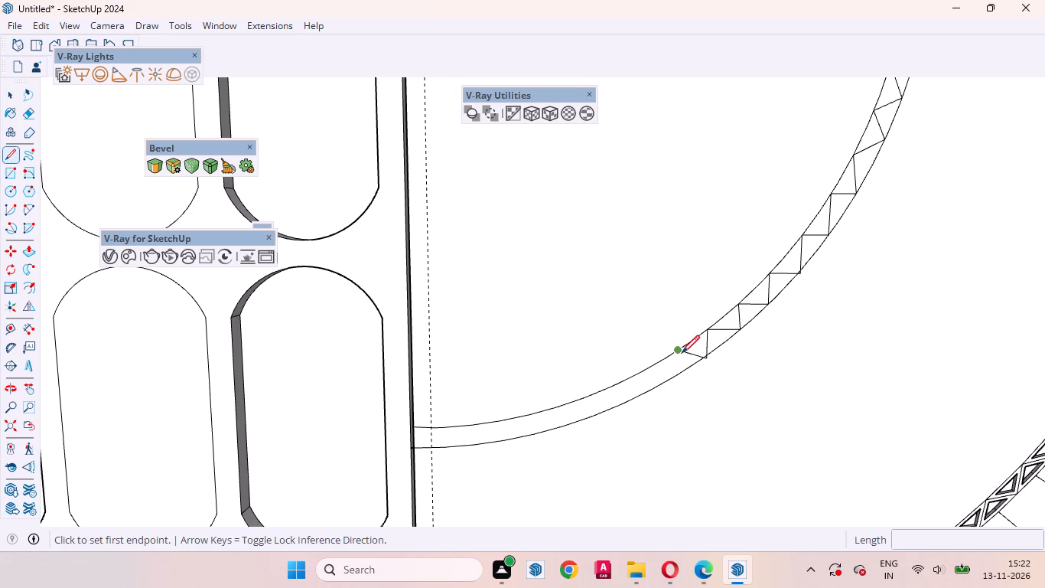
pyautogui.click(679, 350)
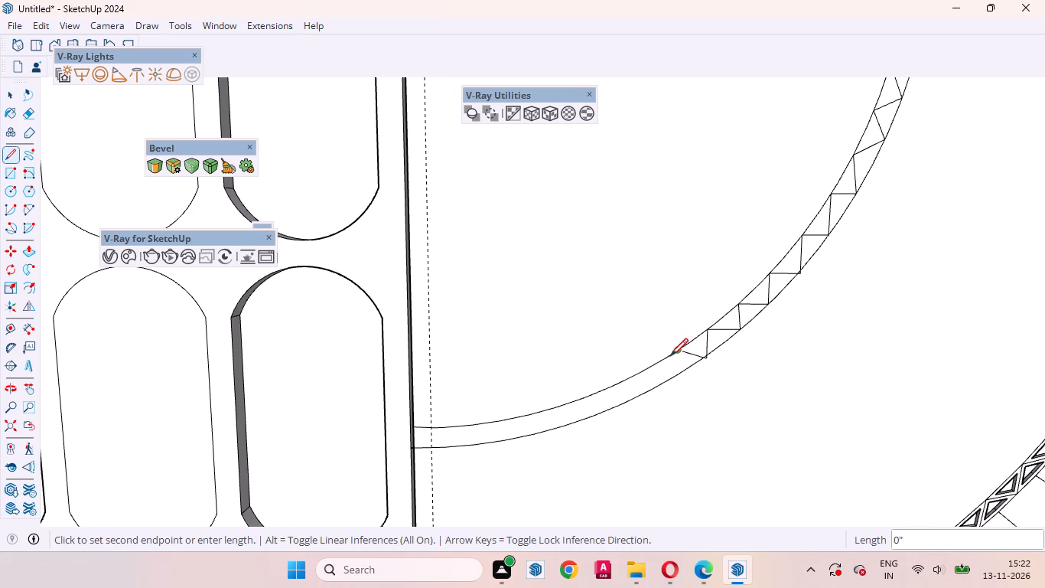
pyautogui.click(671, 377)
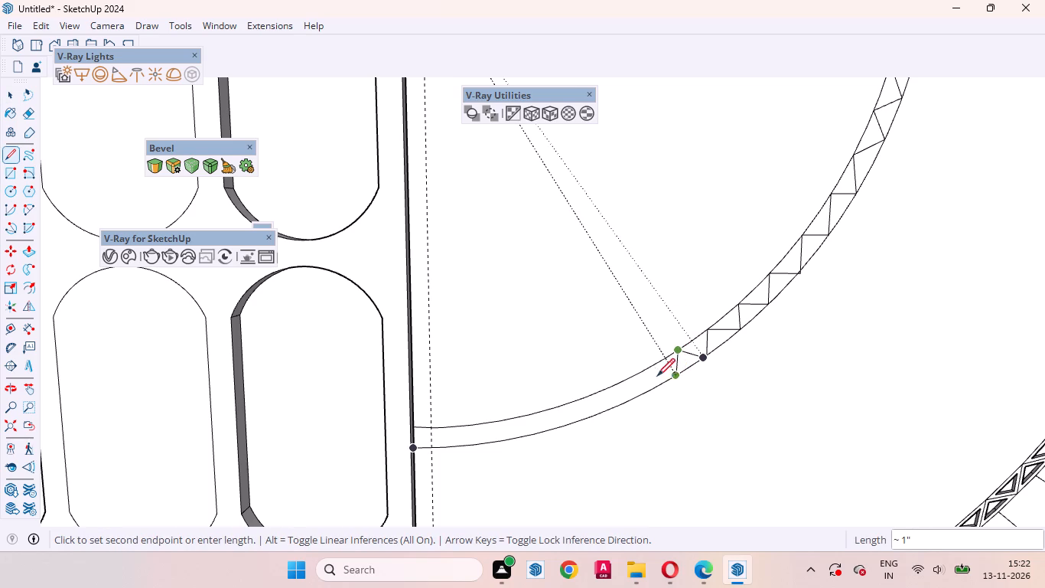
pyautogui.click(676, 377)
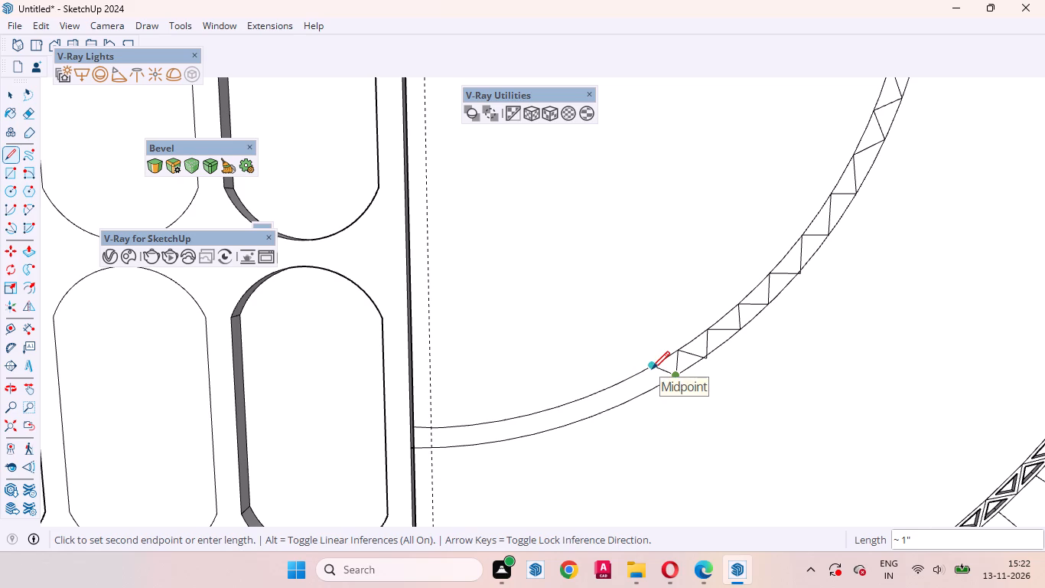
pyautogui.click(652, 369)
# Add six more alternating diagonals, each about 1" long, along the lower curve of the inner band, ending on the inner arc.
pyautogui.click(649, 391)
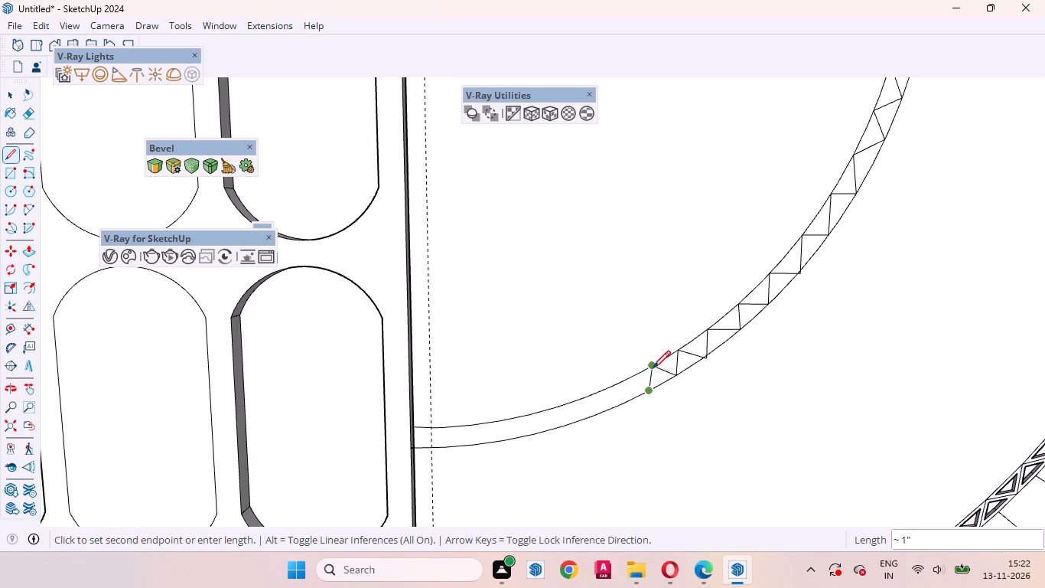
pyautogui.click(653, 368)
pyautogui.click(648, 390)
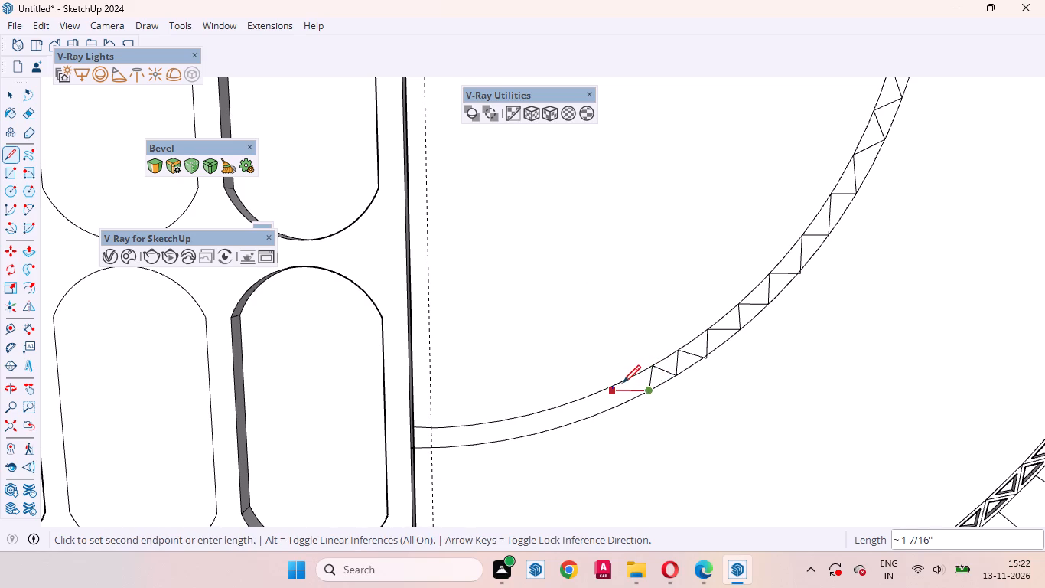
pyautogui.click(623, 383)
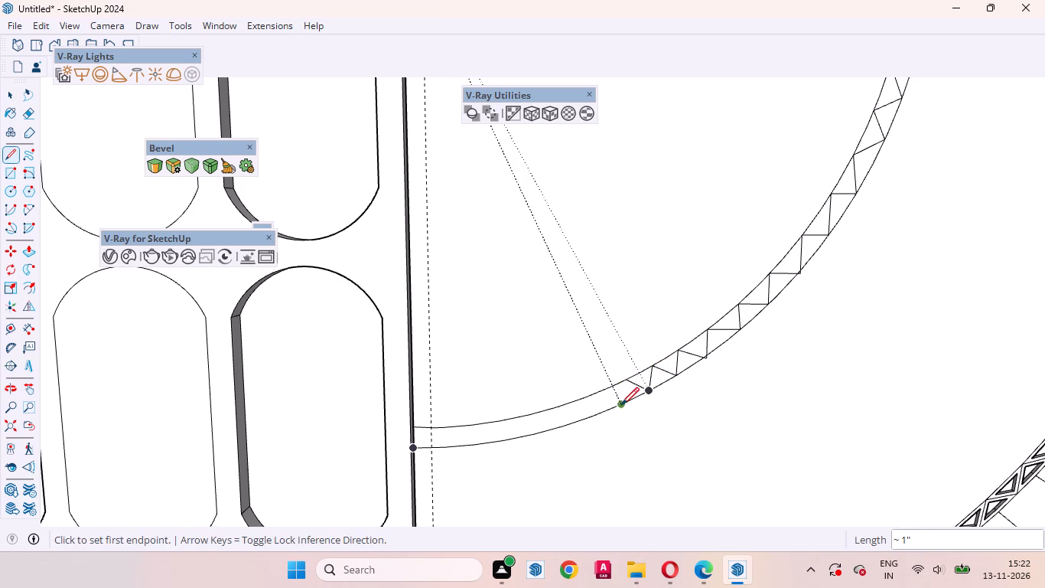
pyautogui.click(621, 405)
pyautogui.click(627, 382)
pyautogui.click(623, 402)
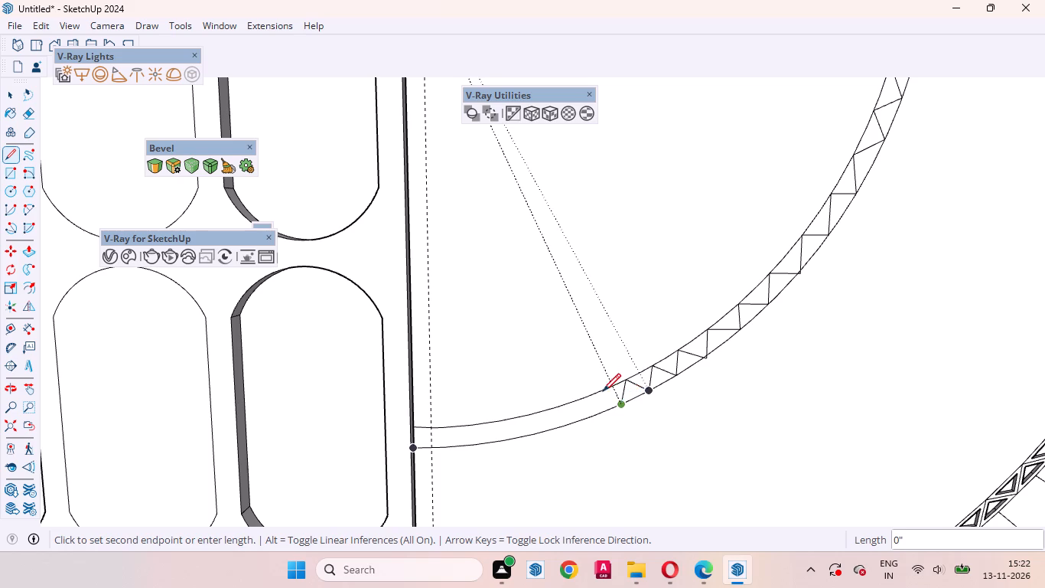
pyautogui.click(598, 394)
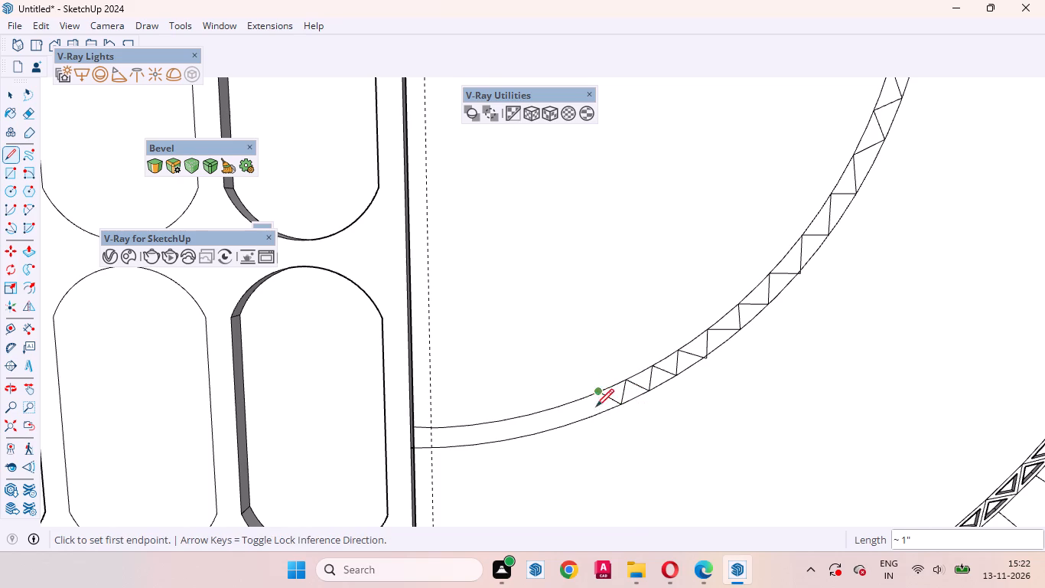
pyautogui.click(586, 417)
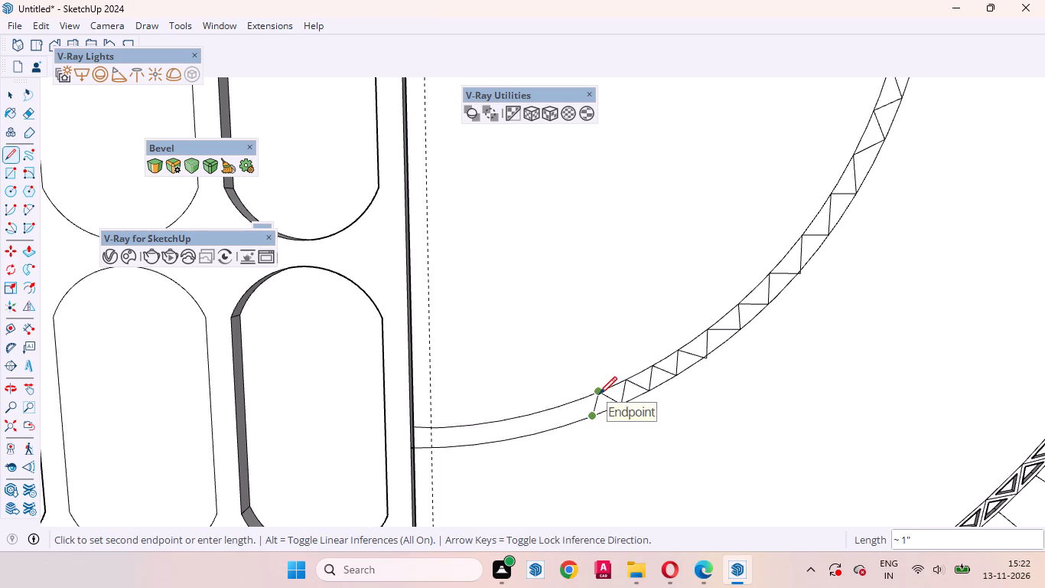
pyautogui.click(599, 394)
pyautogui.click(591, 416)
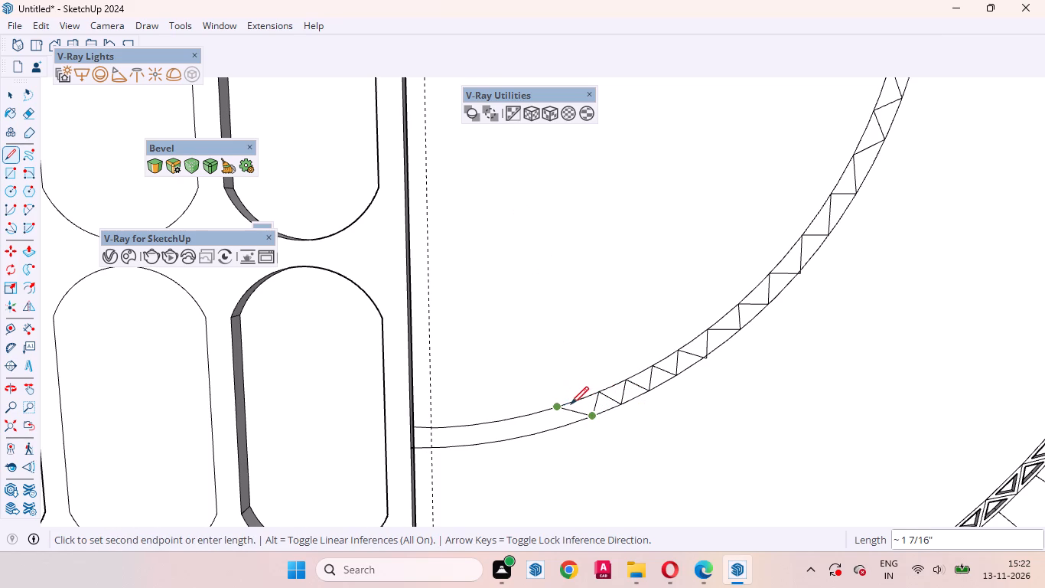
pyautogui.click(571, 404)
# Extend the zigzag toward the straight vertical edge with six diagonals, each about 1" long, ending on the inner arc.
pyautogui.click(573, 405)
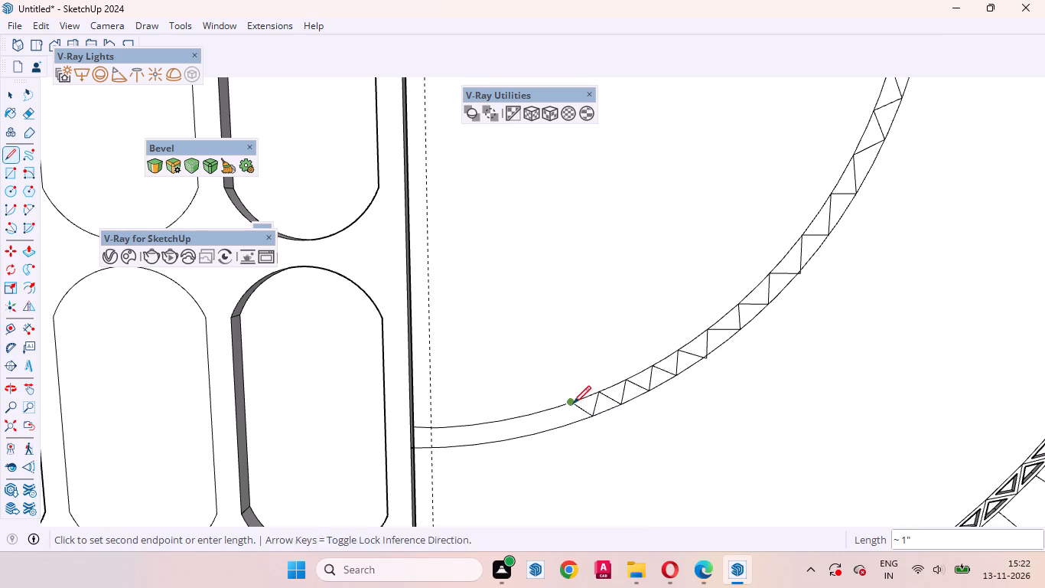
pyautogui.click(562, 428)
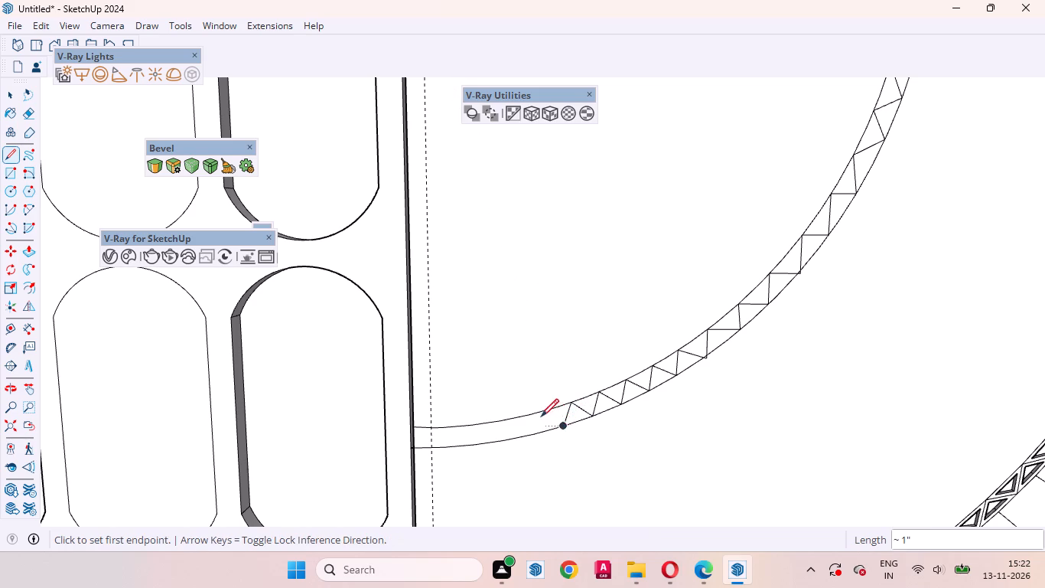
pyautogui.click(561, 426)
pyautogui.click(539, 413)
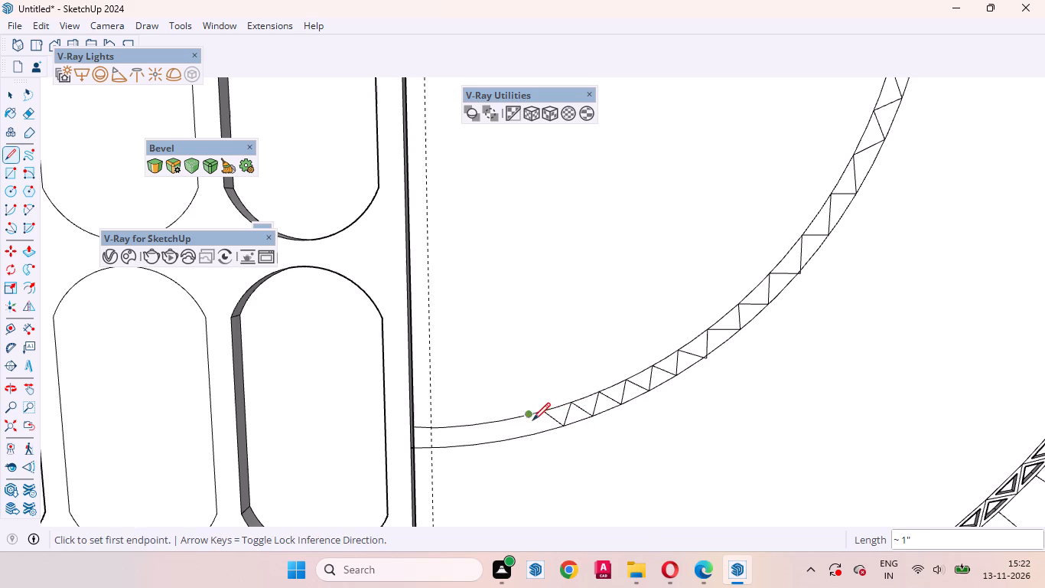
pyautogui.click(543, 415)
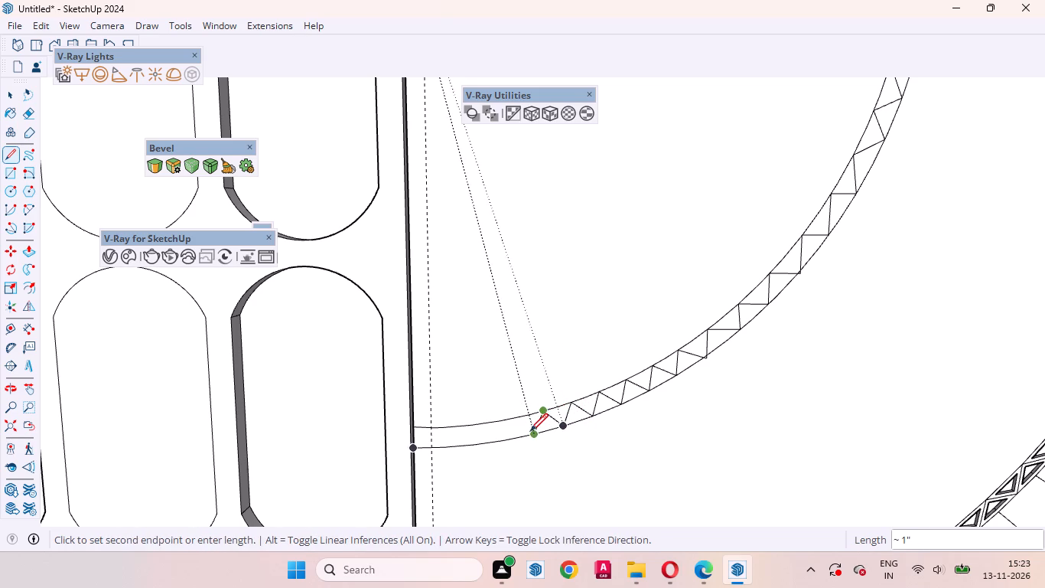
pyautogui.click(530, 431)
pyautogui.click(535, 434)
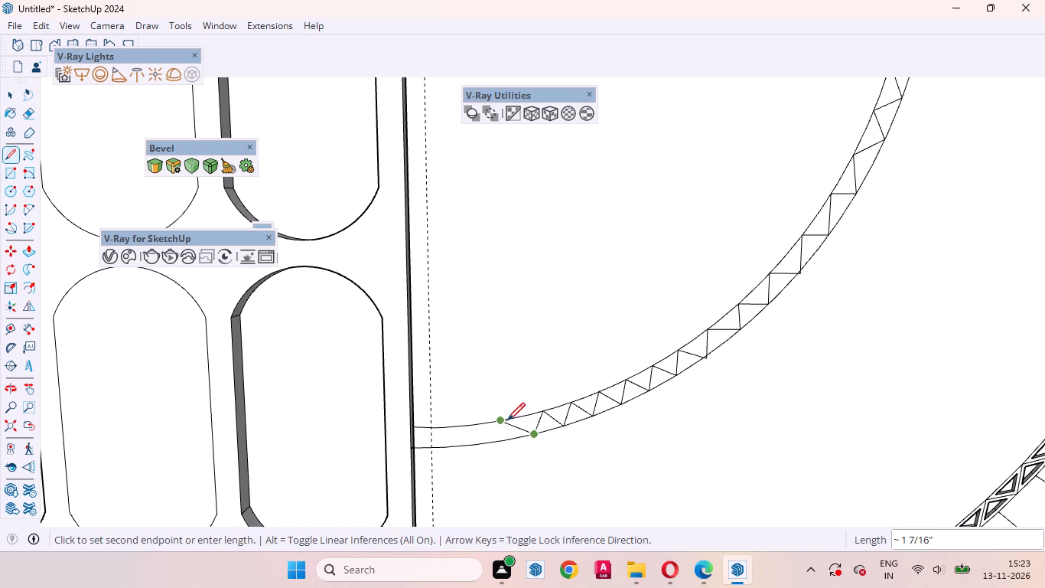
pyautogui.click(516, 420)
pyautogui.click(514, 420)
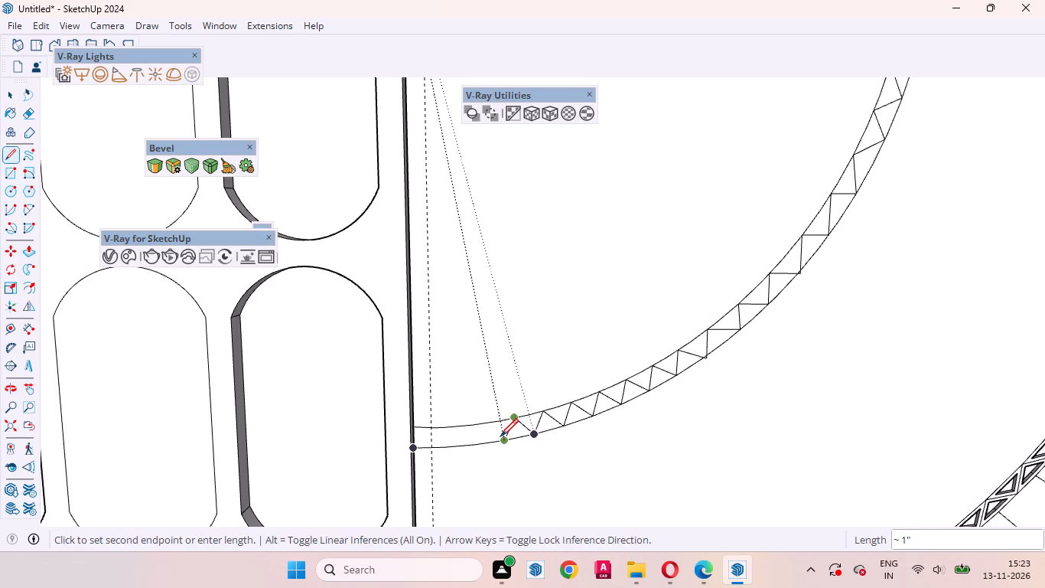
pyautogui.click(503, 439)
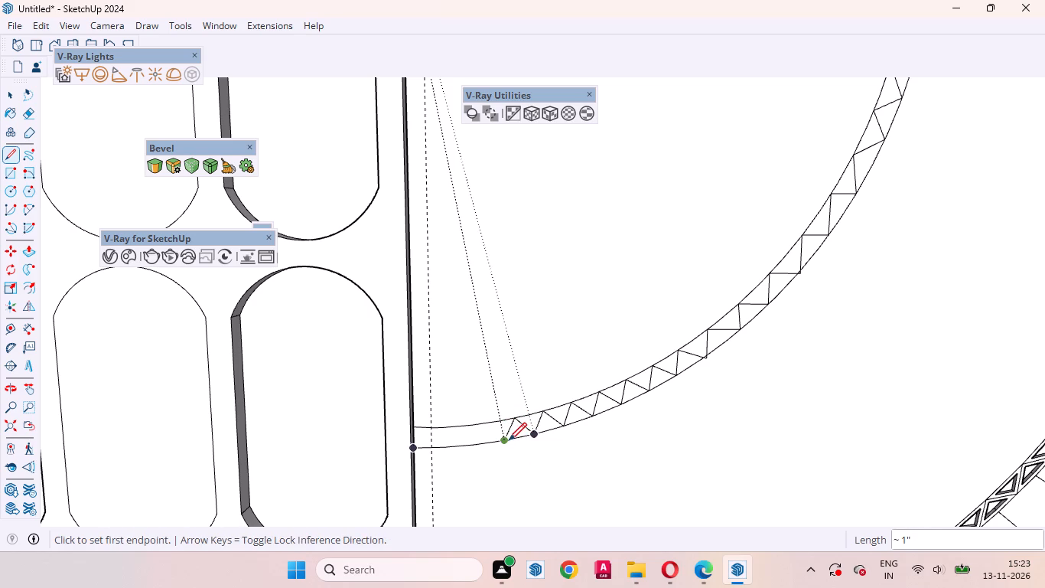
pyautogui.click(504, 440)
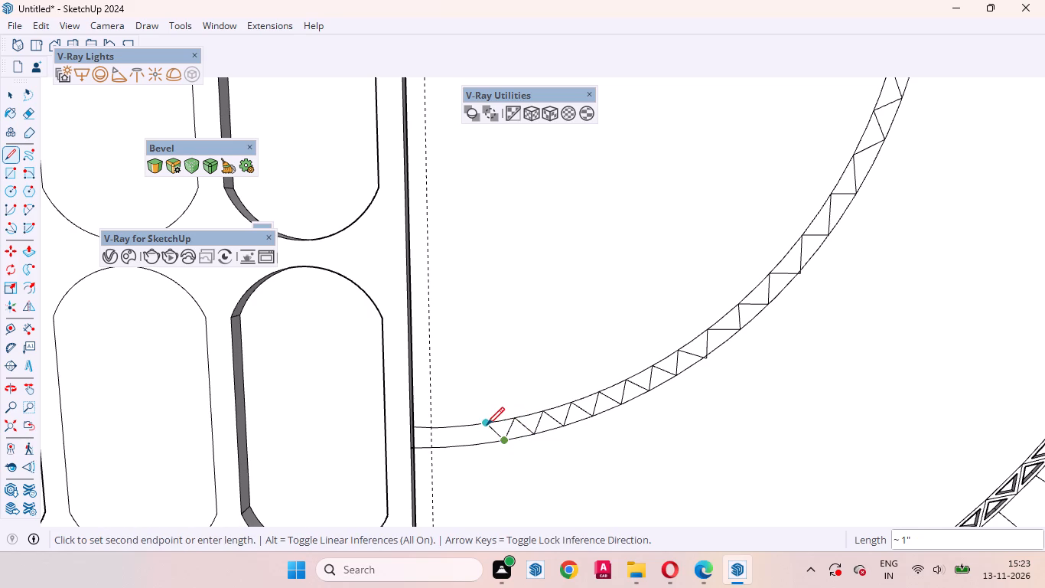
pyautogui.click(487, 425)
# Finish the zigzag with six diagonals, about 7/8" to 1" long, ending where the inner arc meets the straight vertical edge.
pyautogui.click(487, 422)
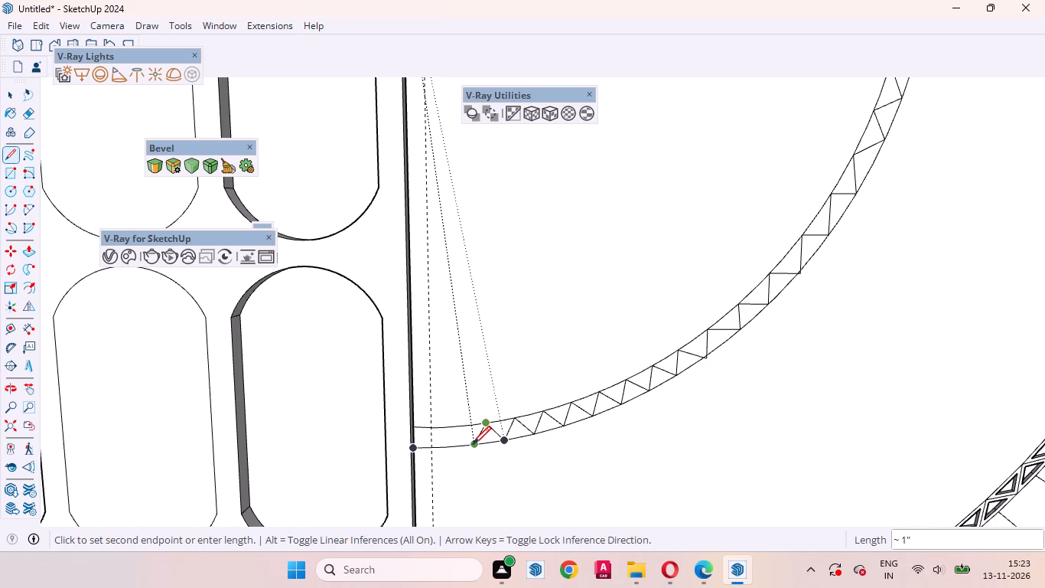
pyautogui.click(473, 444)
pyautogui.click(473, 444)
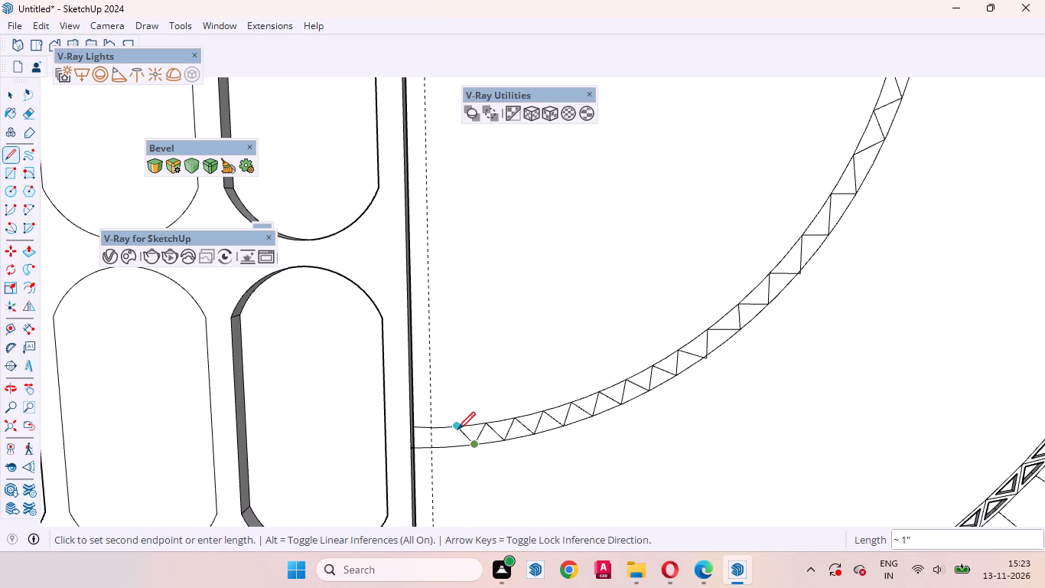
pyautogui.click(457, 427)
pyautogui.click(455, 426)
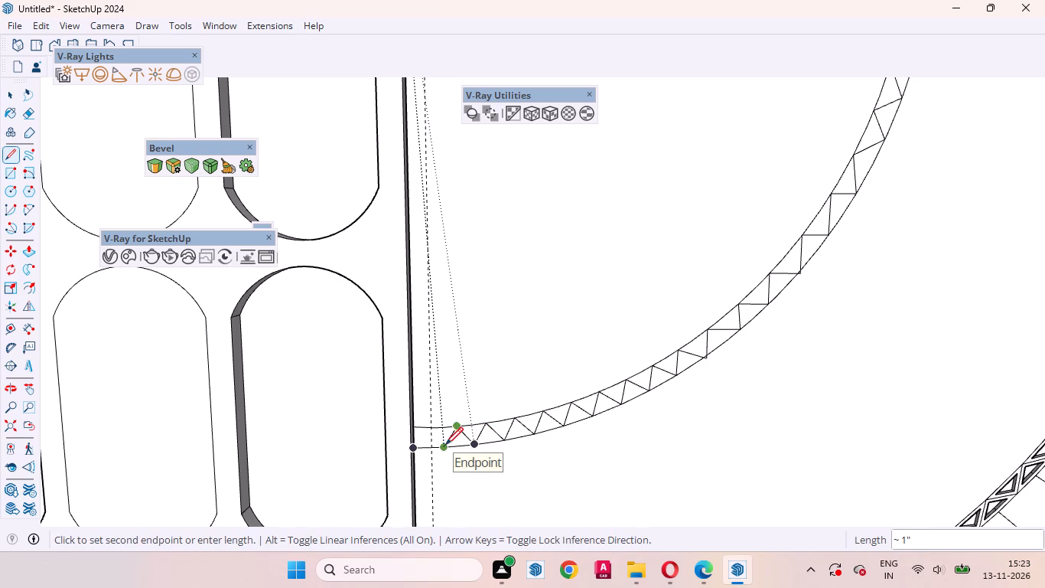
pyautogui.click(445, 445)
pyautogui.click(444, 446)
pyautogui.click(431, 429)
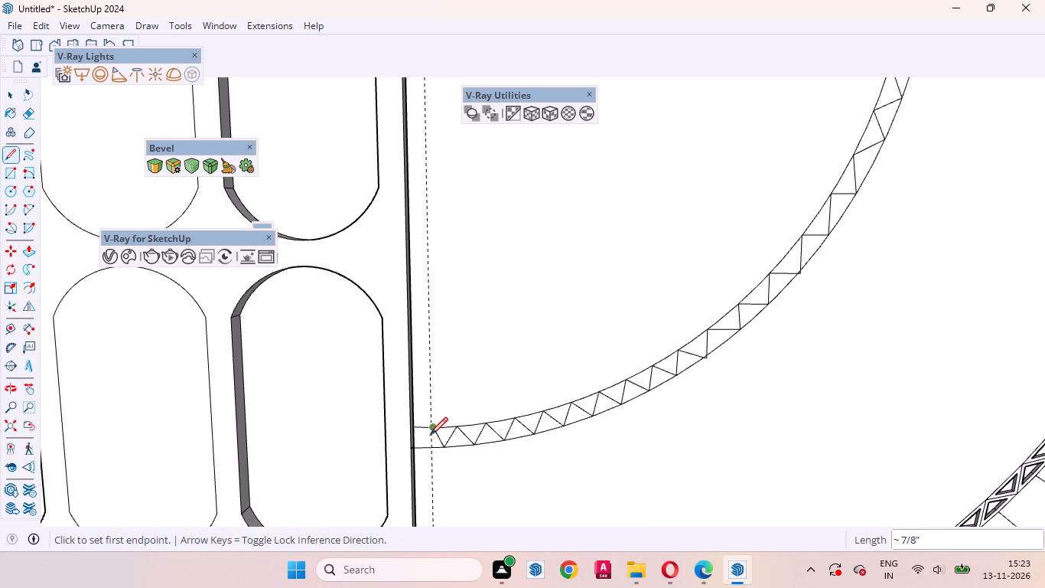
pyautogui.click(429, 430)
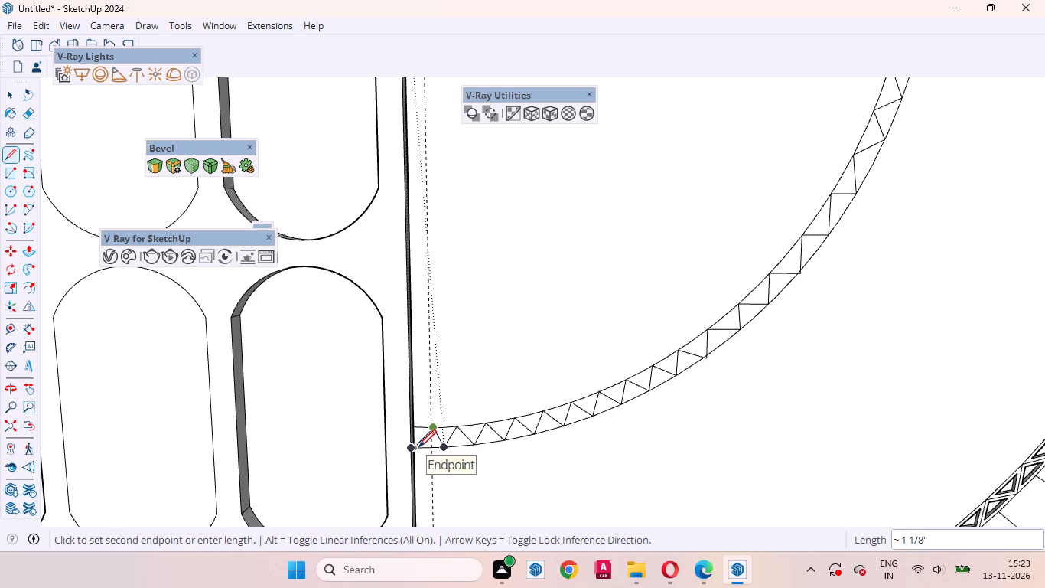
pyautogui.click(424, 447)
pyautogui.click(428, 448)
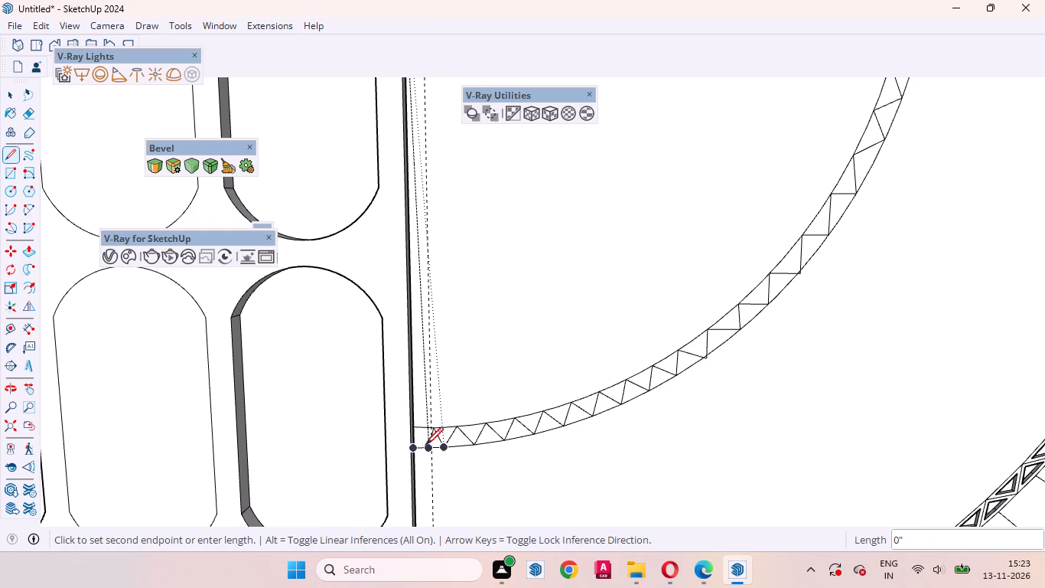
pyautogui.click(416, 431)
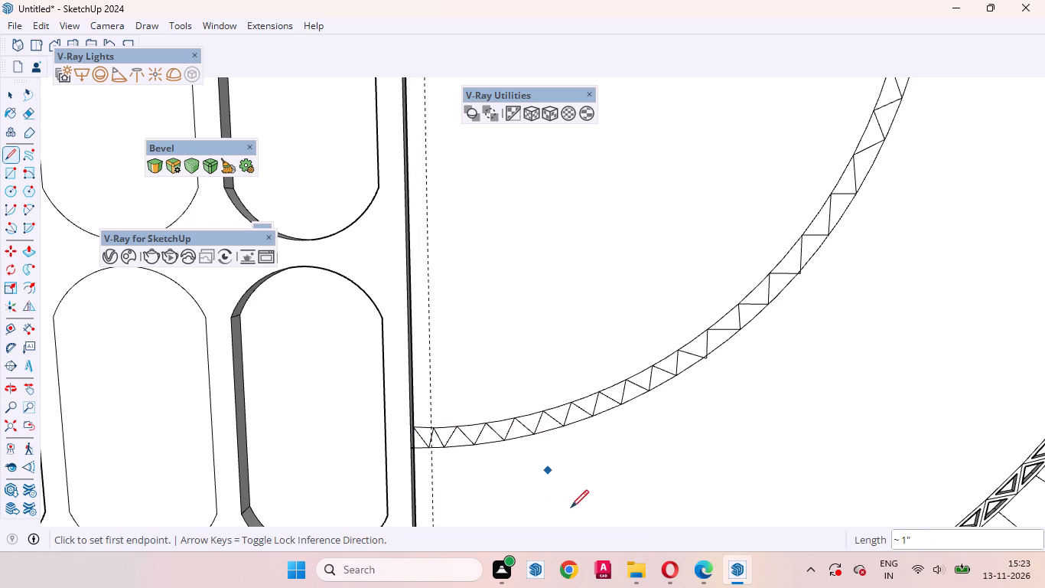
pyautogui.press('space')
# Offset one triangle face near the band's lower end inward by about 1/8".
pyautogui.scroll(-6, 507, 449)
pyautogui.scroll(1, 429, 464)
pyautogui.scroll(-9, 429, 465)
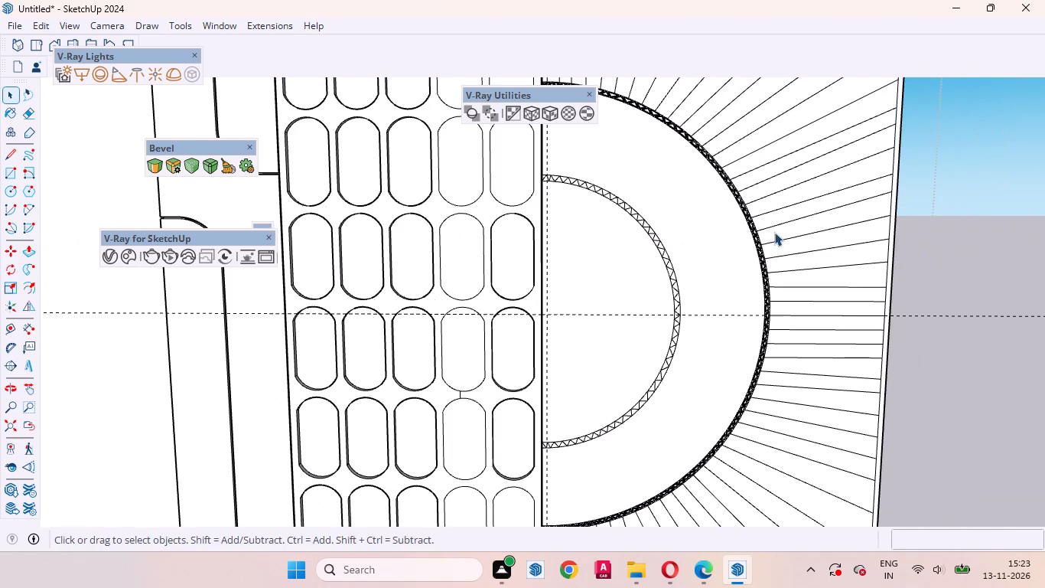
pyautogui.scroll(3, 555, 524)
pyautogui.scroll(17, 573, 421)
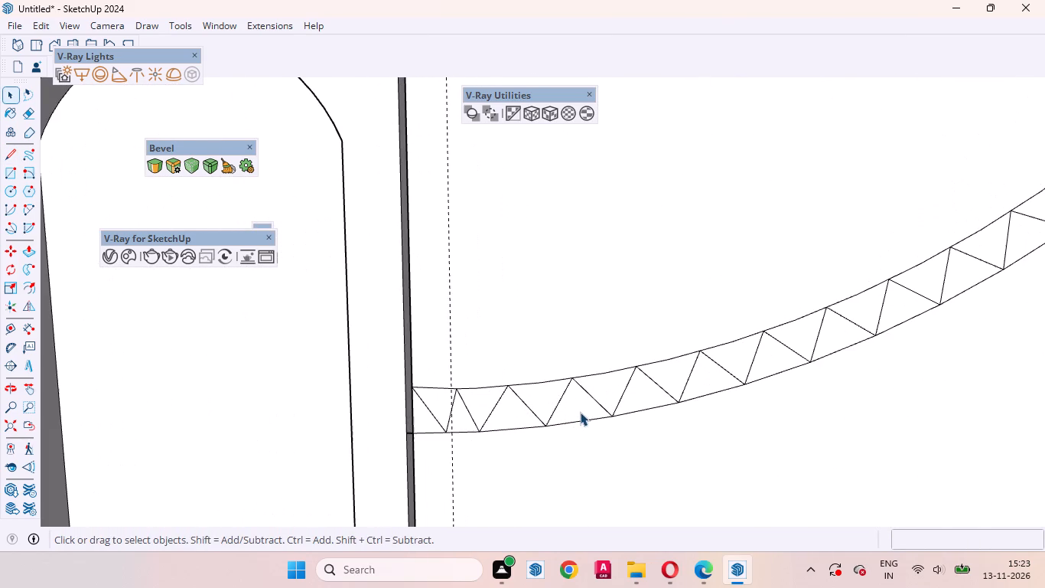
pyautogui.click(579, 407)
pyautogui.press('f')
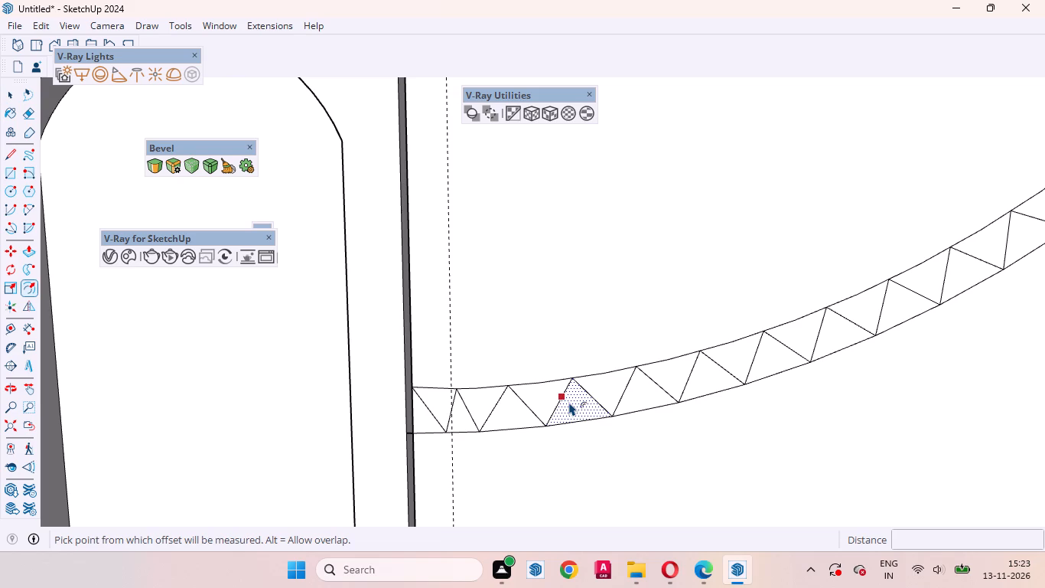
pyautogui.click(569, 402)
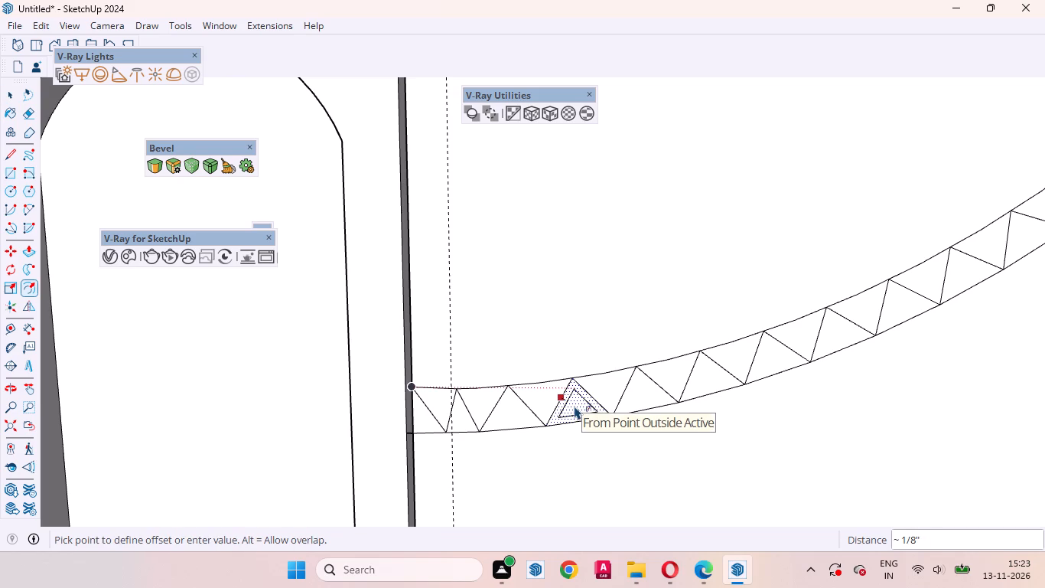
pyautogui.click(575, 404)
pyautogui.press('space')
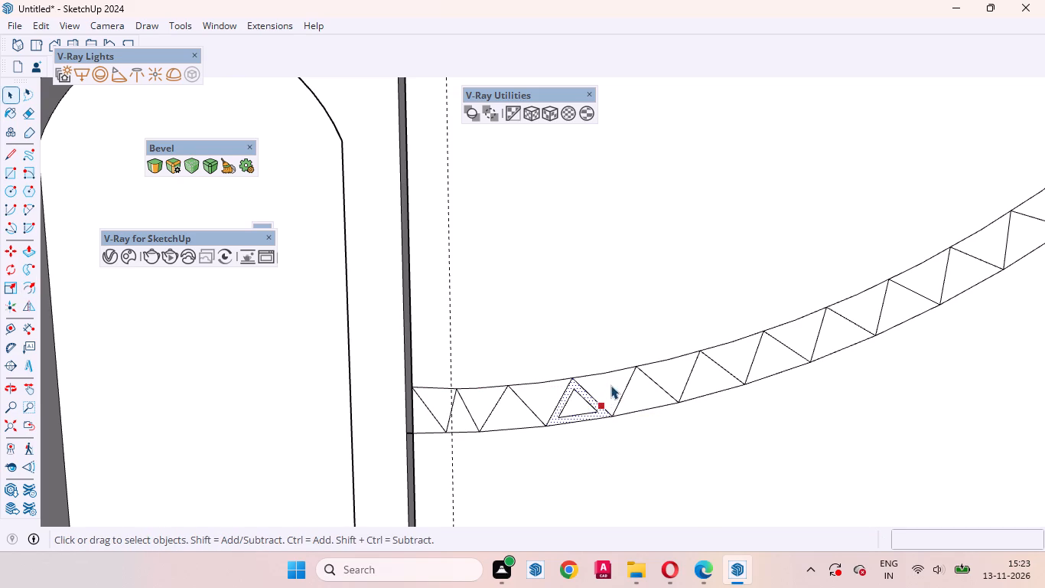
# Offset the two triangle faces on either side of the already inset triangle inward, repeating the previous offset distance.
pyautogui.click(610, 385)
pyautogui.press('f')
pyautogui.doubleClick(601, 393)
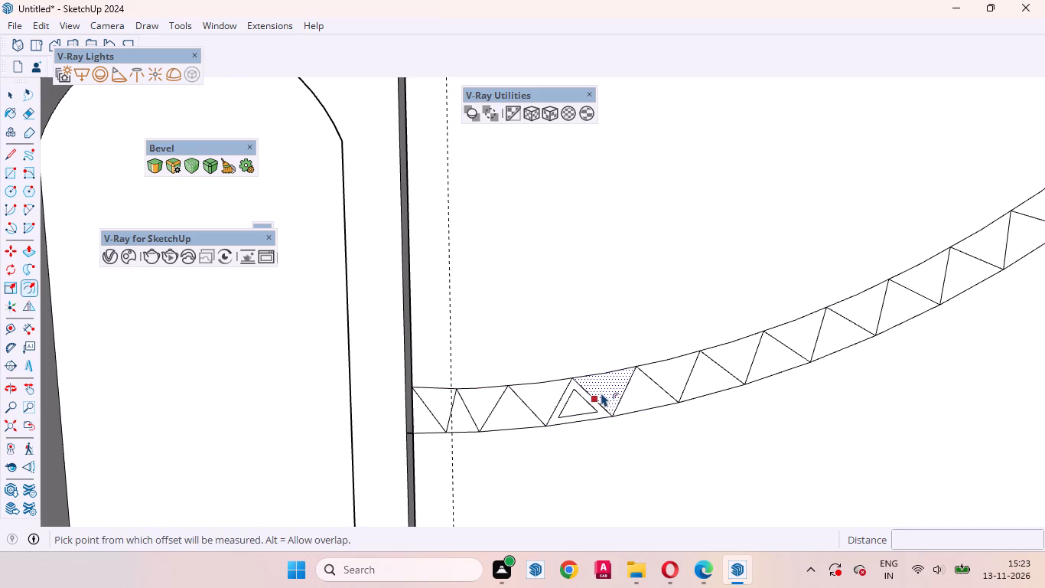
pyautogui.press('space')
pyautogui.click(539, 388)
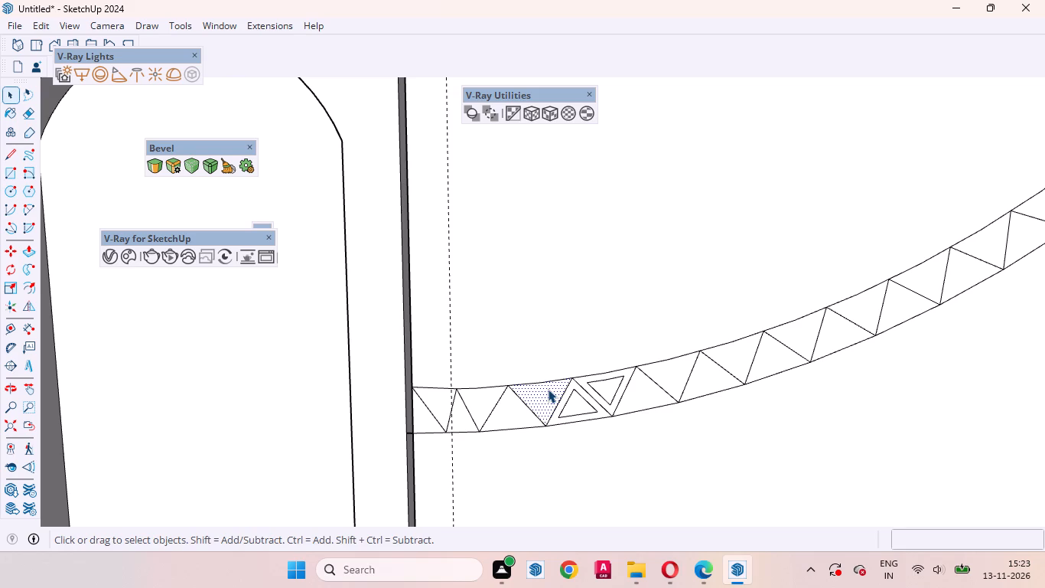
pyautogui.press('f')
pyautogui.doubleClick(536, 398)
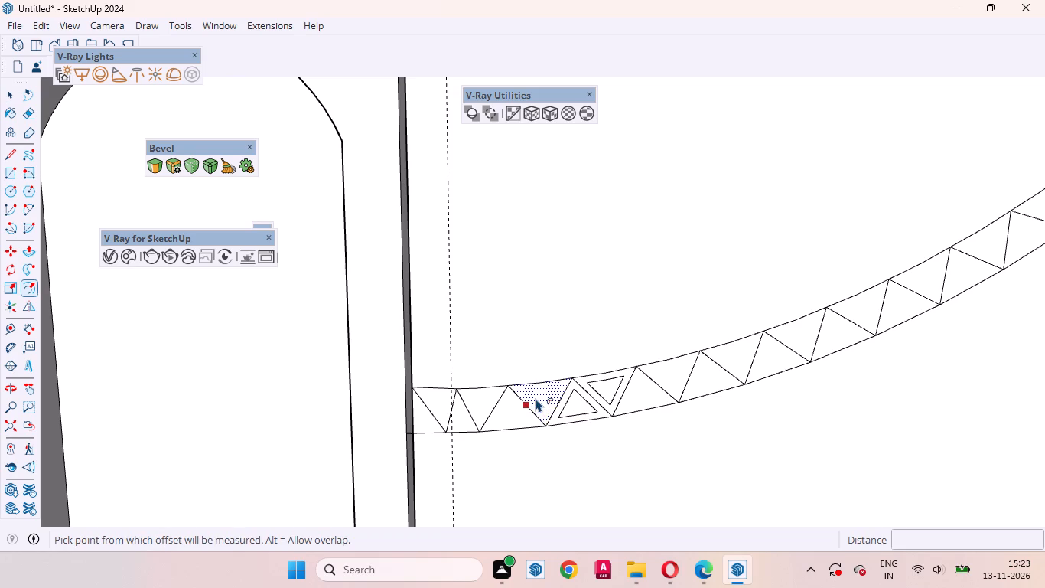
pyautogui.press('space')
# Continue toward the straight vertical edge, offsetting the next three triangle faces inward by the same repeated distance.
pyautogui.click(513, 416)
pyautogui.press('f')
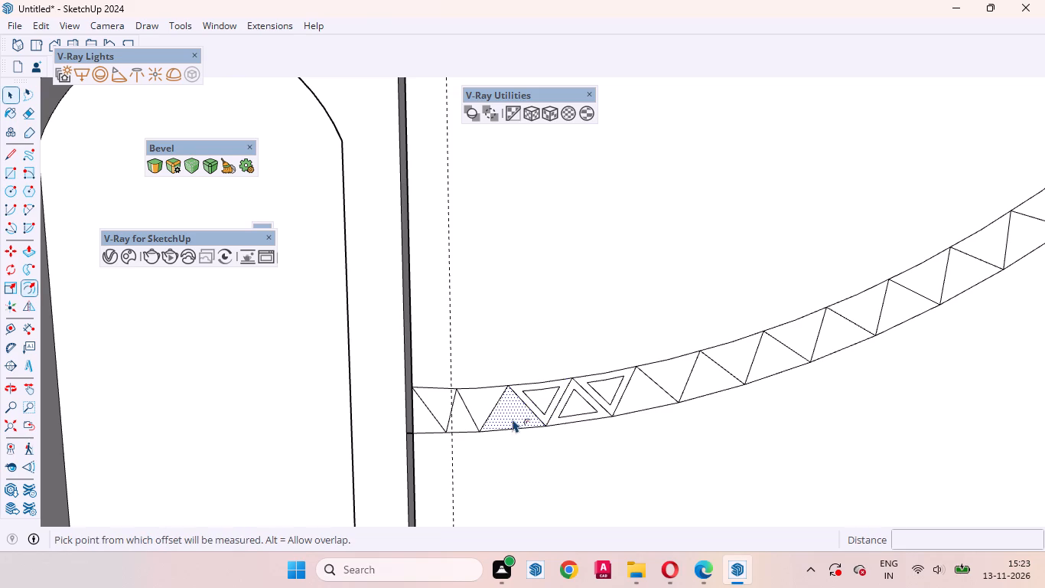
pyautogui.doubleClick(493, 411)
pyautogui.press('space')
pyautogui.click(478, 397)
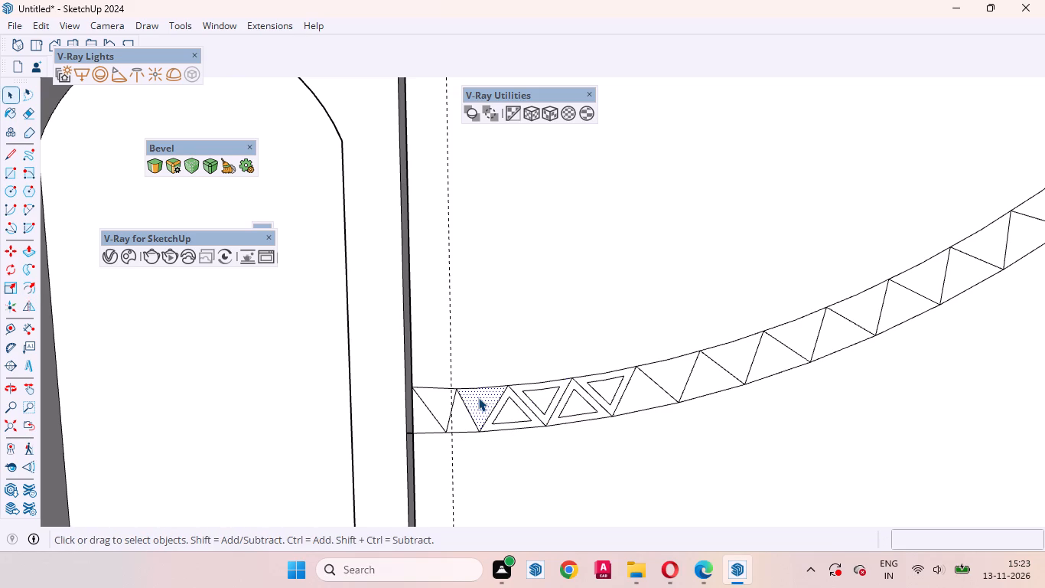
pyautogui.press('f')
pyautogui.doubleClick(471, 400)
pyautogui.press('space')
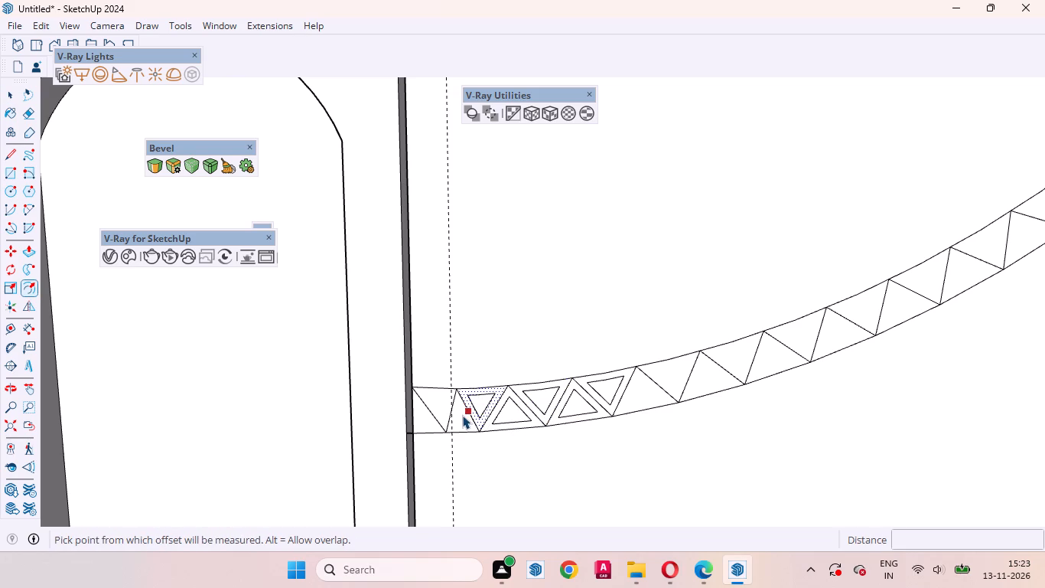
pyautogui.click(462, 415)
pyautogui.press('f')
pyautogui.doubleClick(453, 413)
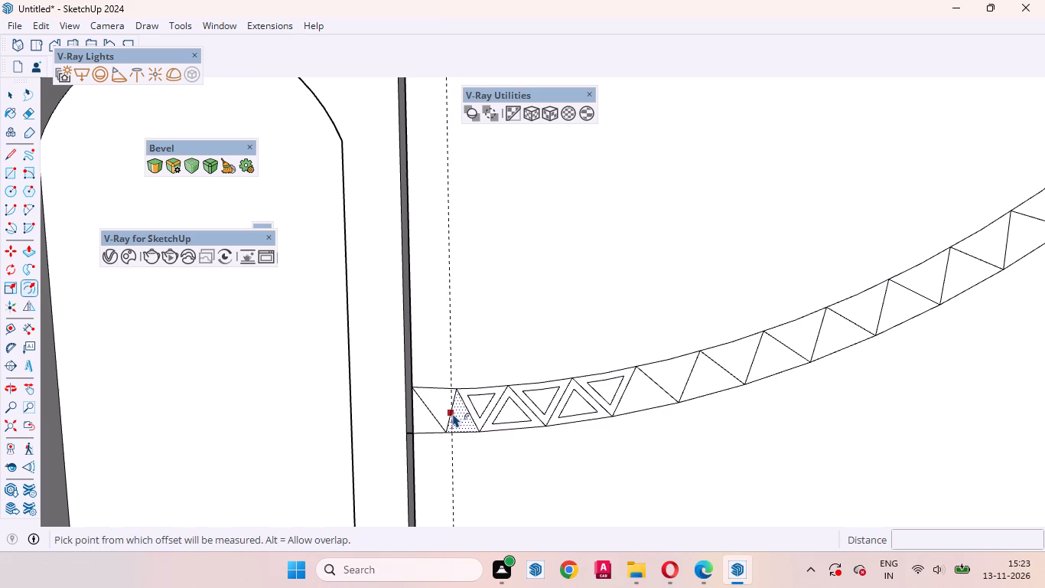
pyautogui.press('space')
# Inset the last two triangle faces where the inner band meets the straight vertical edge, using the same offset distance.
pyautogui.click(437, 404)
pyautogui.press('f')
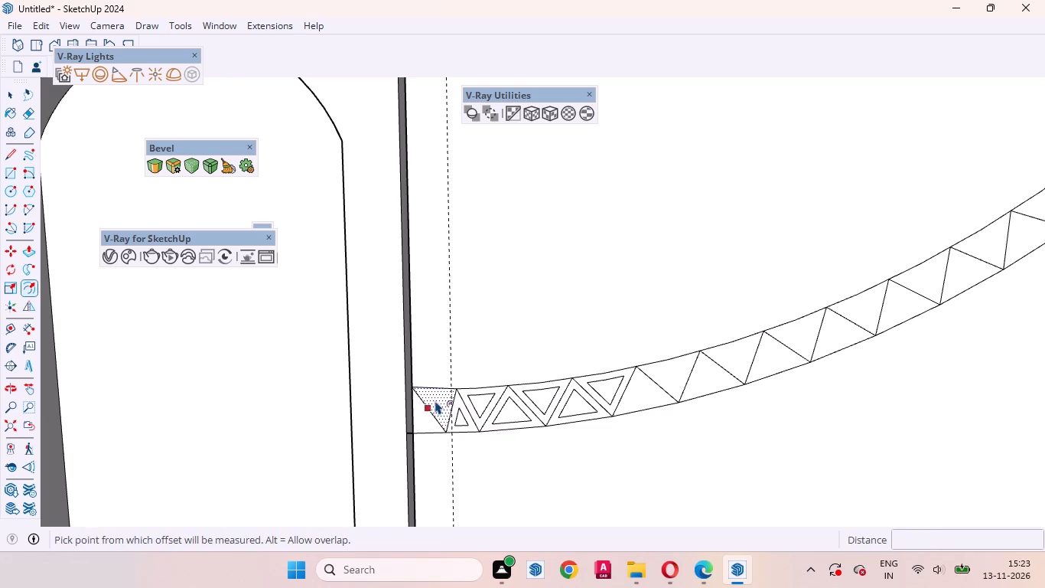
pyautogui.doubleClick(435, 400)
pyautogui.press('space')
pyautogui.click(419, 418)
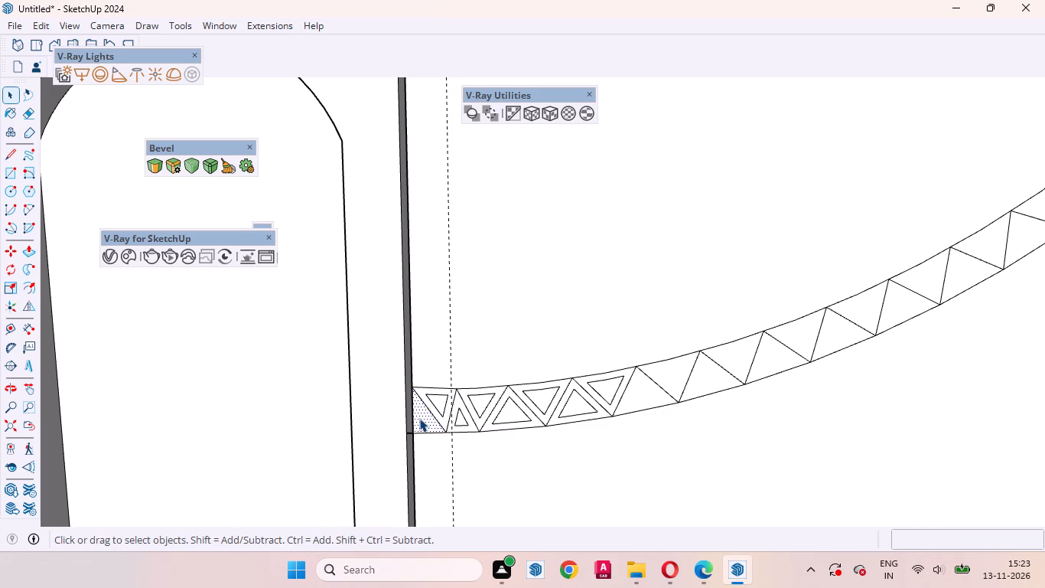
pyautogui.press('f')
pyautogui.doubleClick(417, 410)
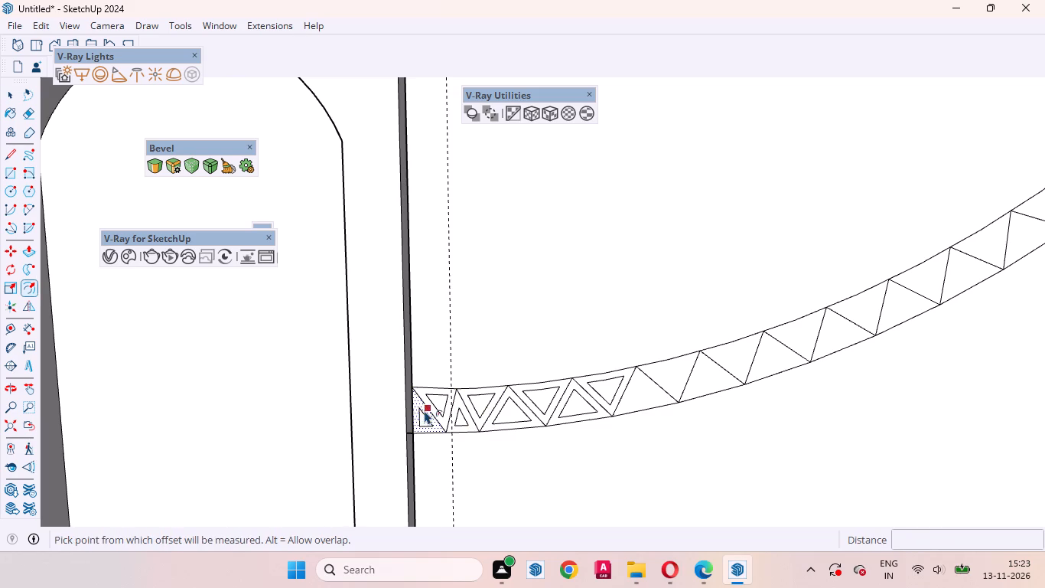
pyautogui.press('space')
# Working up the curve from the inset group, offset the next three plain triangle faces inward by the same distance.
pyautogui.click(650, 396)
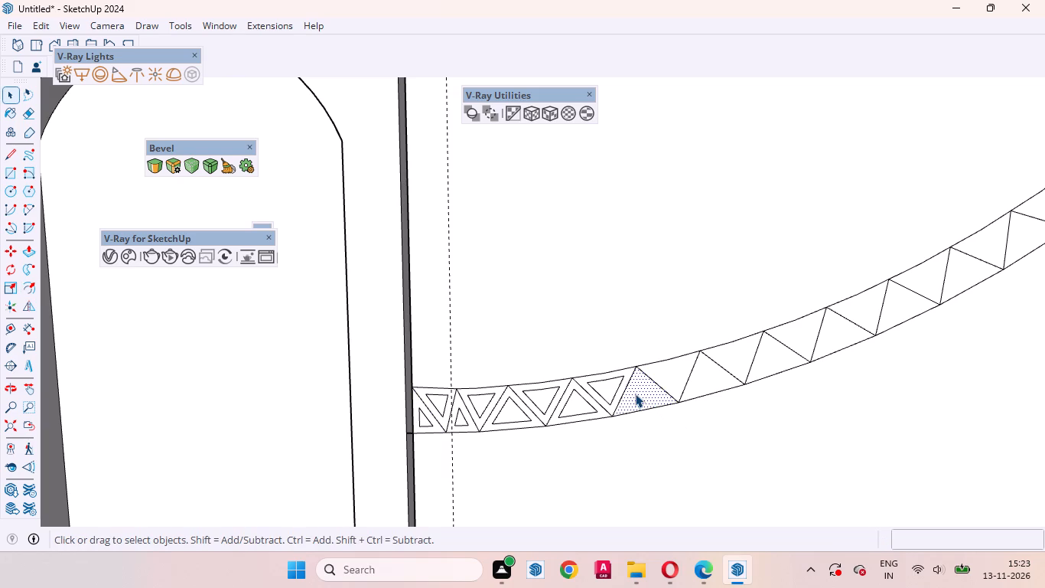
pyautogui.press('f')
pyautogui.doubleClick(630, 390)
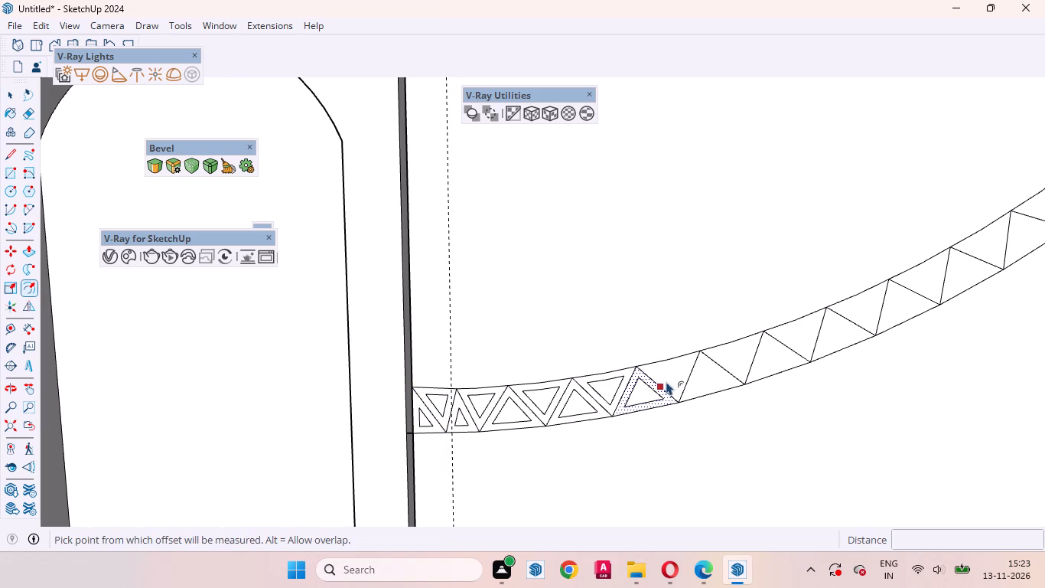
pyautogui.press('space')
pyautogui.click(668, 373)
pyautogui.press('f')
pyautogui.doubleClick(666, 375)
pyautogui.press('space')
pyautogui.click(708, 377)
pyautogui.press('f')
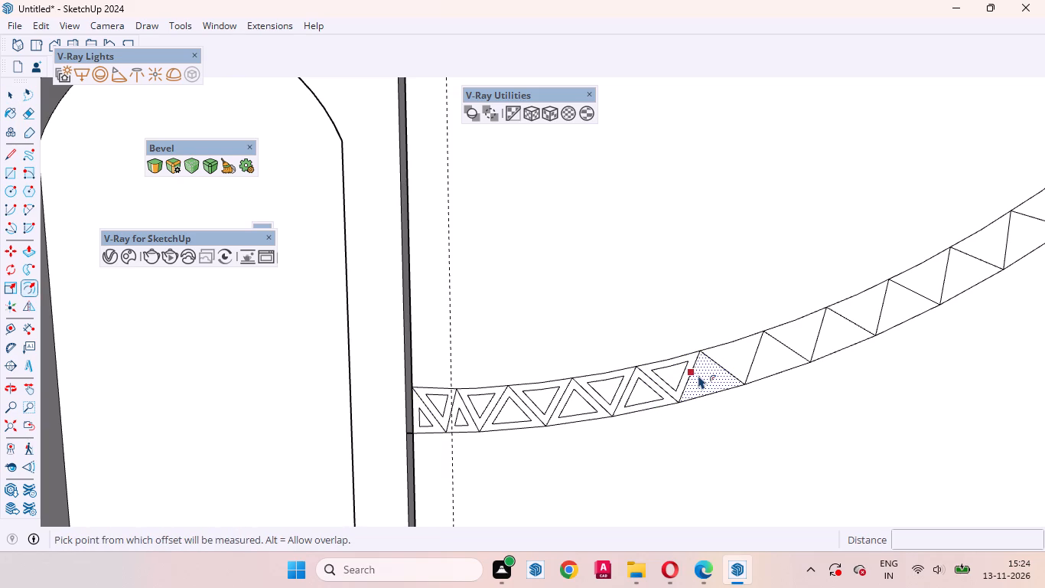
pyautogui.doubleClick(698, 375)
pyautogui.scroll(-11, 604, 441)
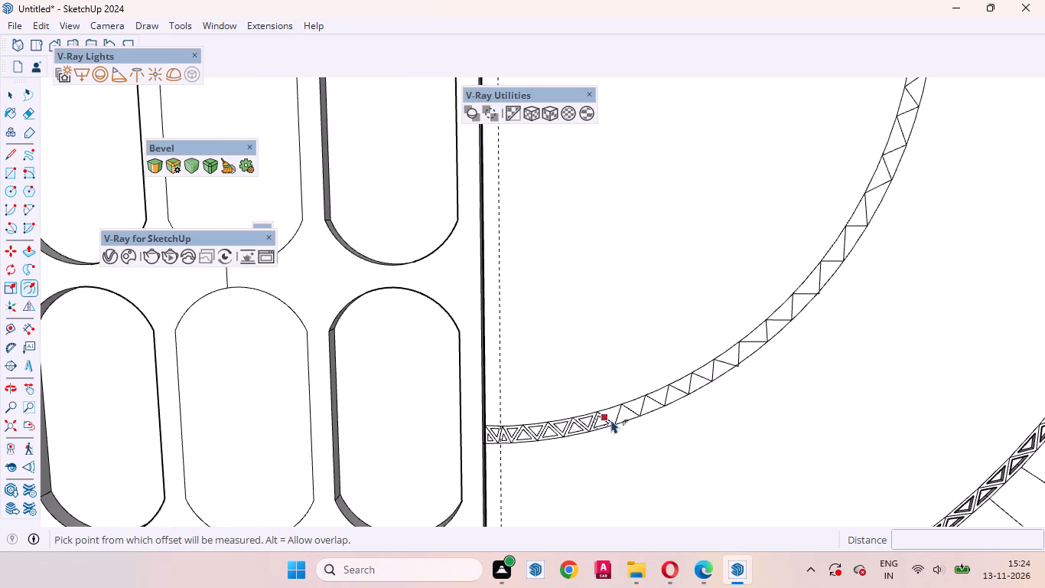
pyautogui.press('space')
# Offset three more consecutive triangle faces inward by the same distance, continuing along the lower curve away from the vertical edge.
pyautogui.scroll(15, 616, 409)
pyautogui.click(602, 420)
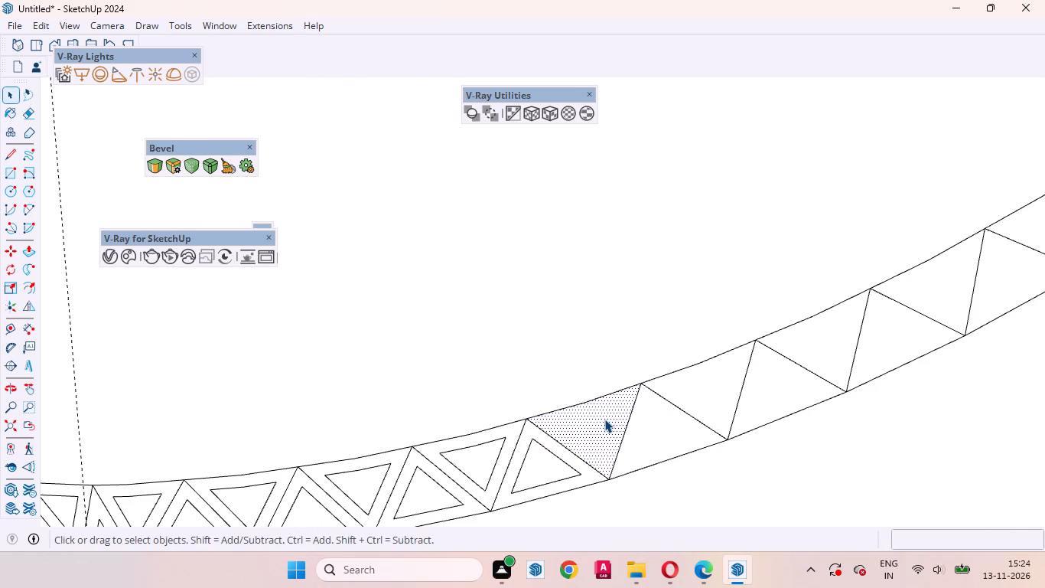
pyautogui.press('f')
pyautogui.doubleClick(578, 438)
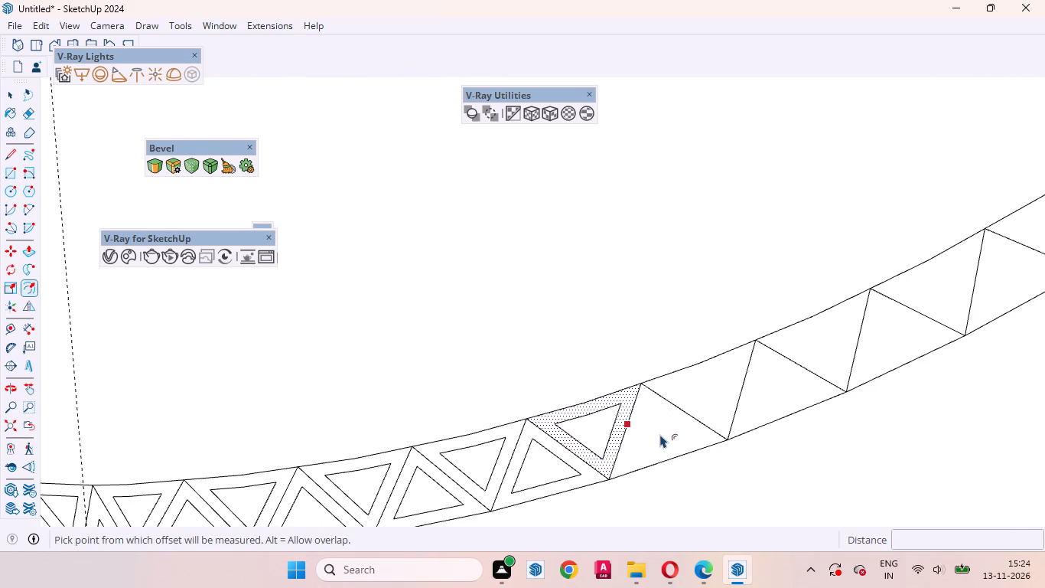
pyautogui.press('space')
pyautogui.click(660, 432)
pyautogui.press('f')
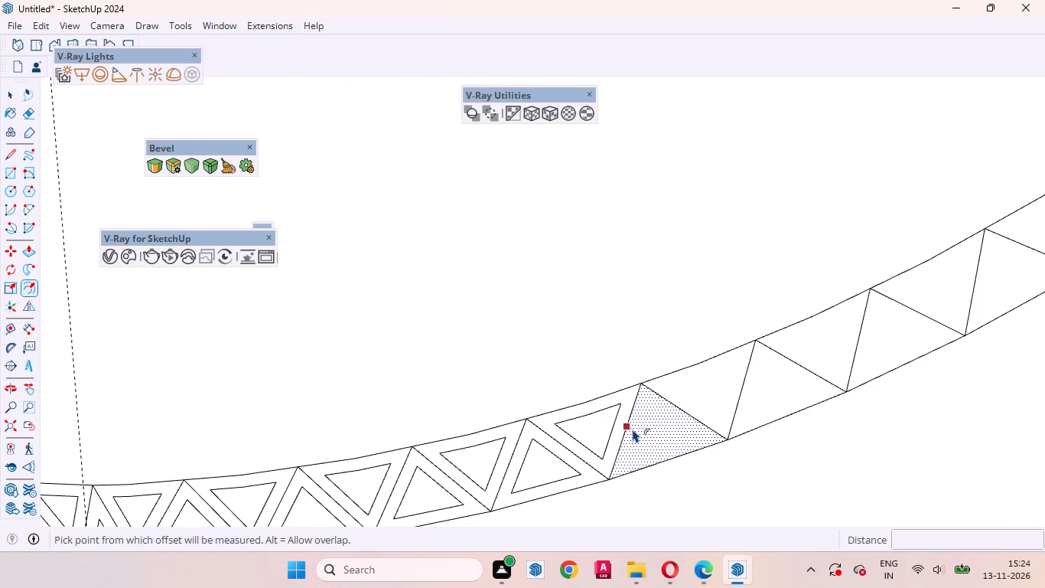
pyautogui.doubleClick(633, 429)
pyautogui.press('space')
pyautogui.click(716, 386)
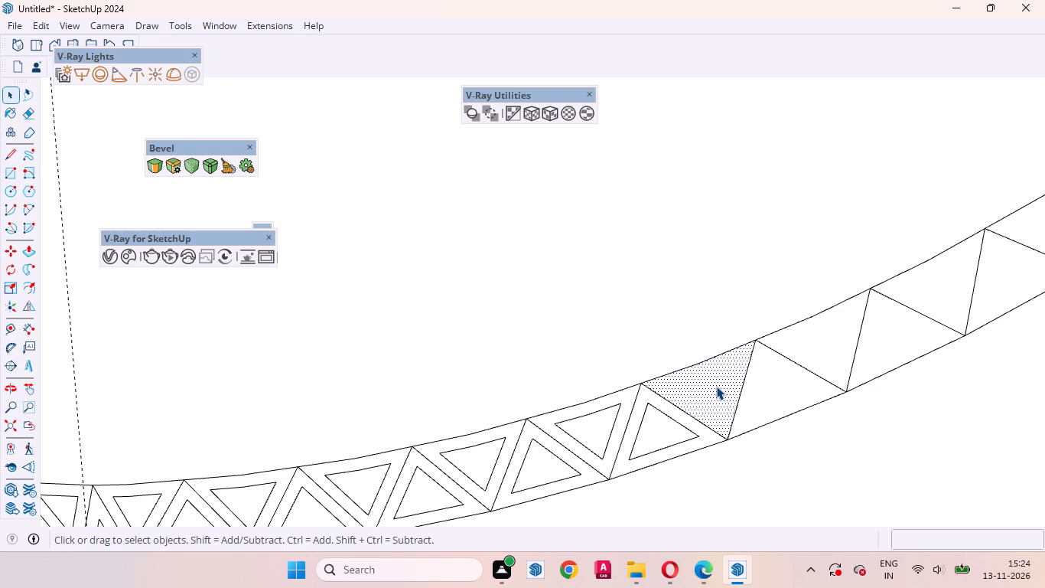
pyautogui.press('f')
pyautogui.doubleClick(694, 397)
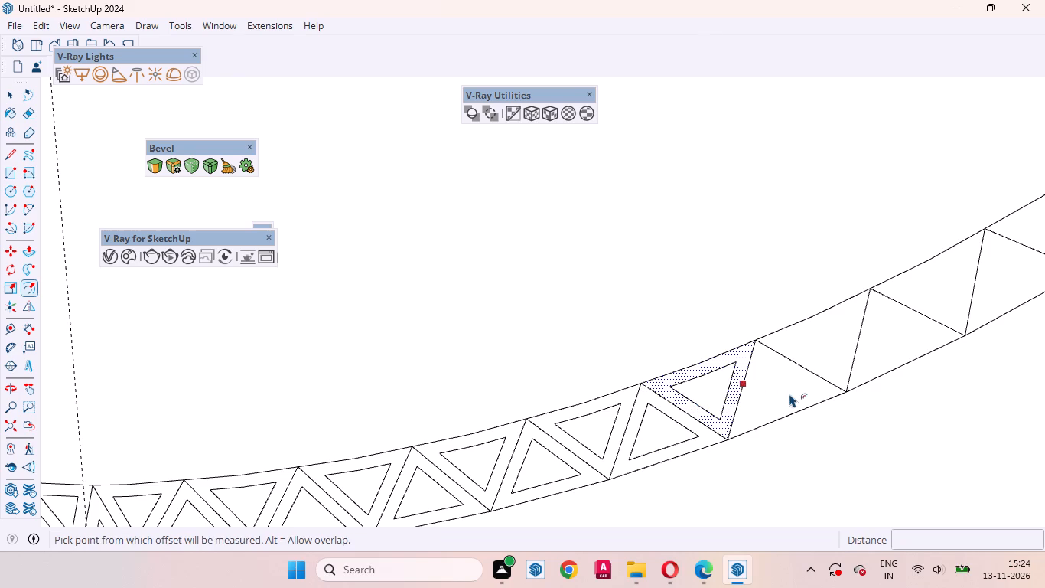
pyautogui.press('space')
# Inset the following three triangle faces up the curve of the inner band with the same repeated offset distance.
pyautogui.click(759, 391)
pyautogui.press('f')
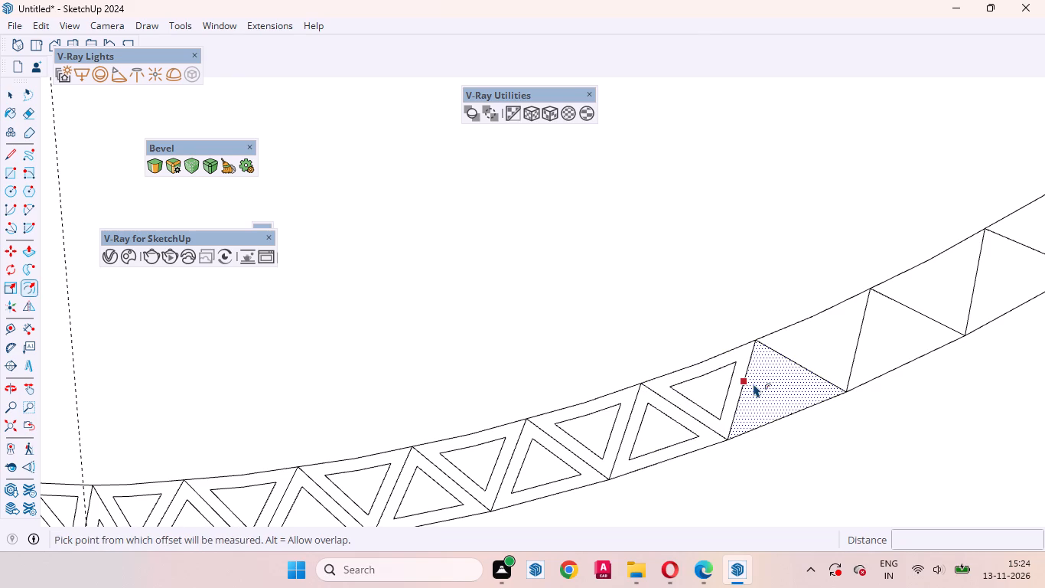
pyautogui.doubleClick(754, 384)
pyautogui.press('space')
pyautogui.click(834, 328)
pyautogui.scroll(-8, 649, 470)
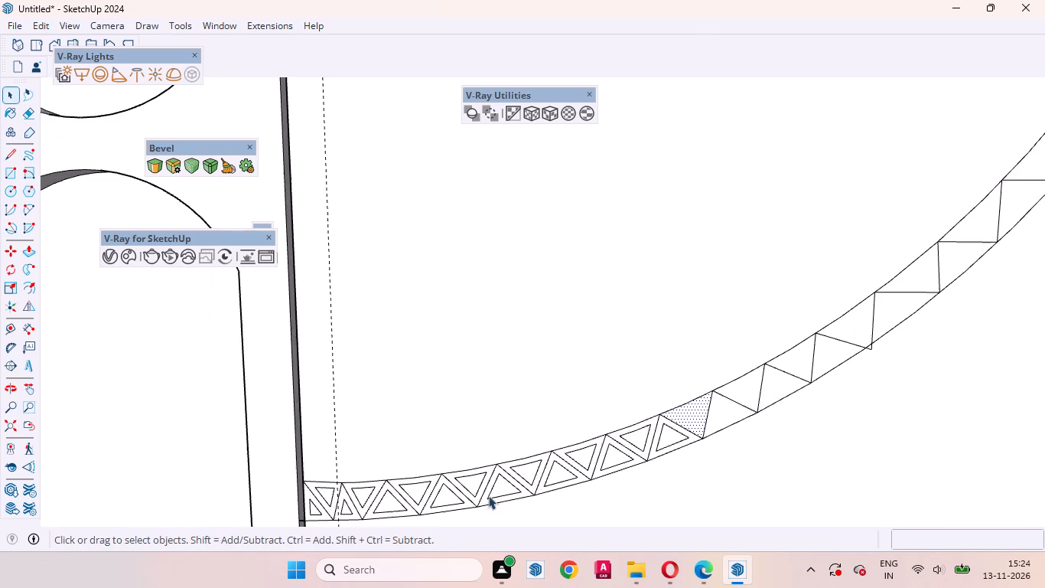
pyautogui.scroll(15, 826, 384)
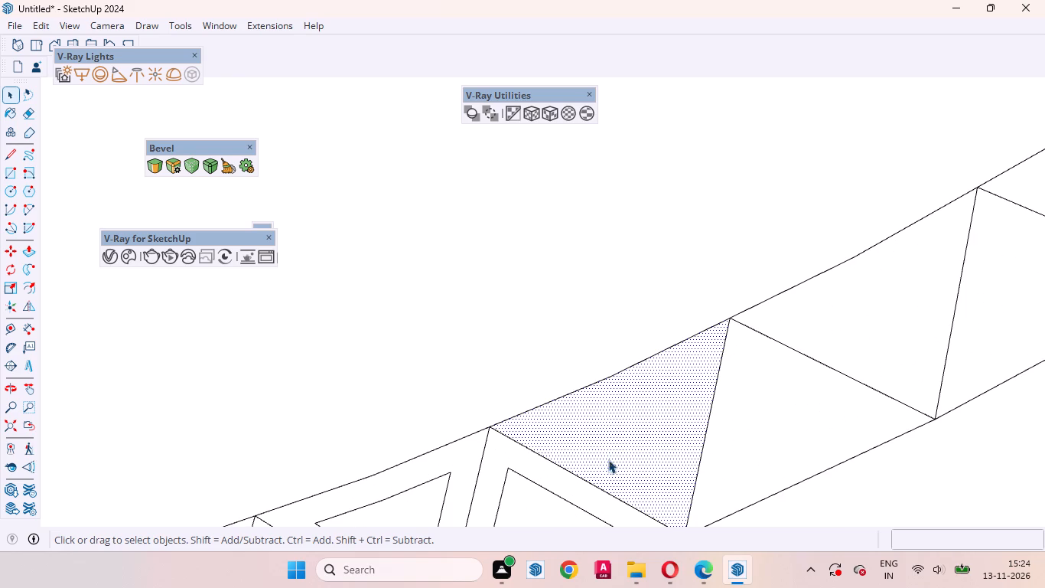
pyautogui.press('f')
pyautogui.doubleClick(584, 461)
pyautogui.press('space')
pyautogui.click(766, 436)
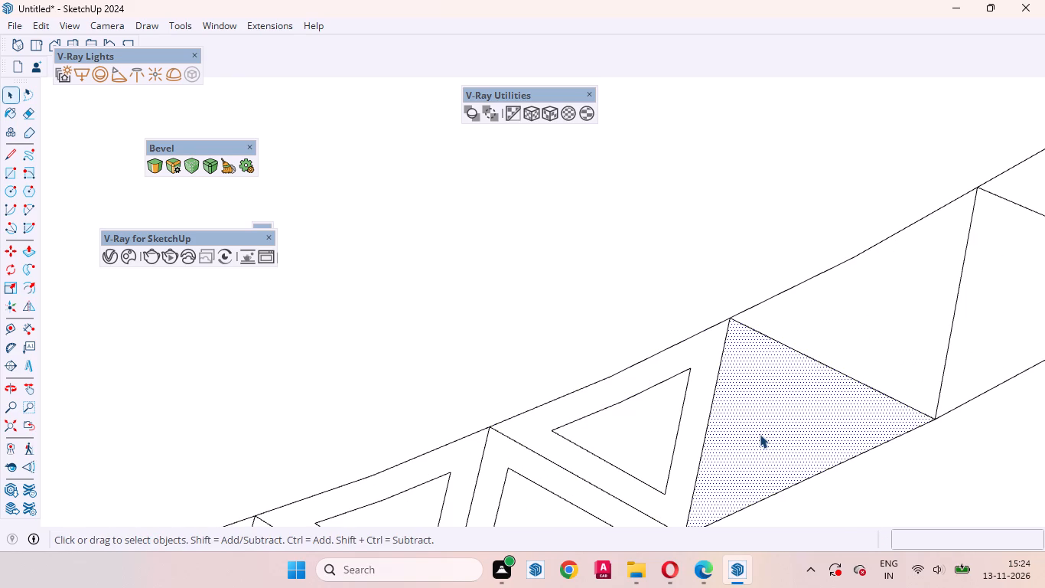
pyautogui.press('f')
pyautogui.doubleClick(739, 426)
pyautogui.press('space')
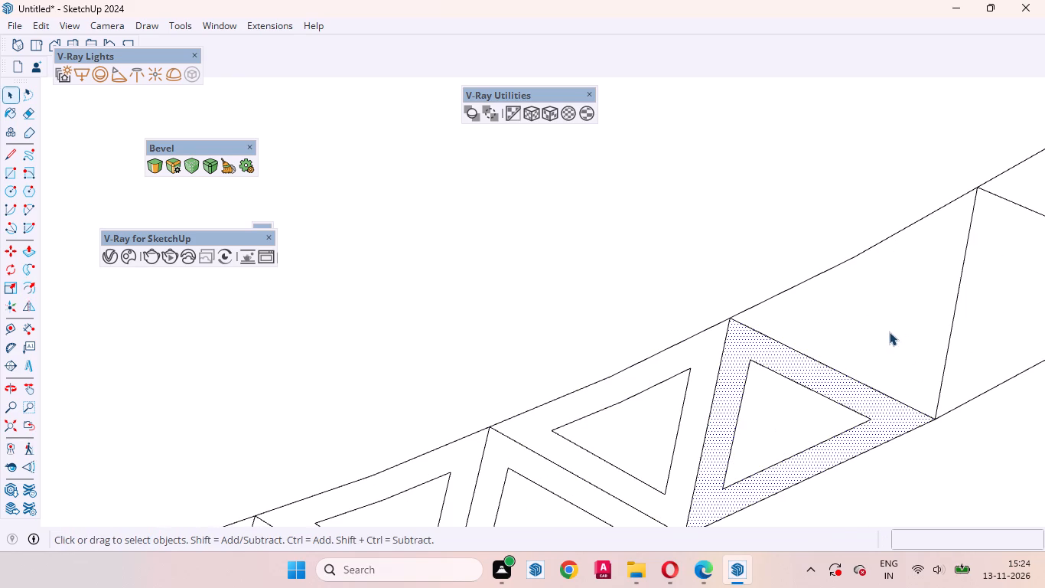
# Offset the next two plain triangle faces further up the inner band inward by the same distance.
pyautogui.click(889, 332)
pyautogui.press('f')
pyautogui.doubleClick(829, 346)
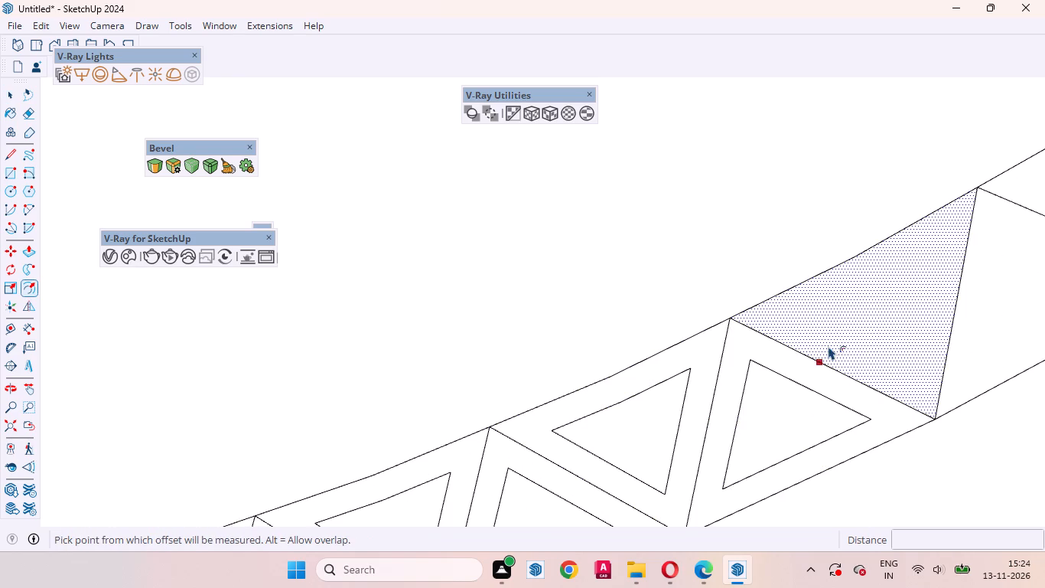
pyautogui.press('space')
pyautogui.scroll(-20, 679, 325)
pyautogui.scroll(-2, 679, 325)
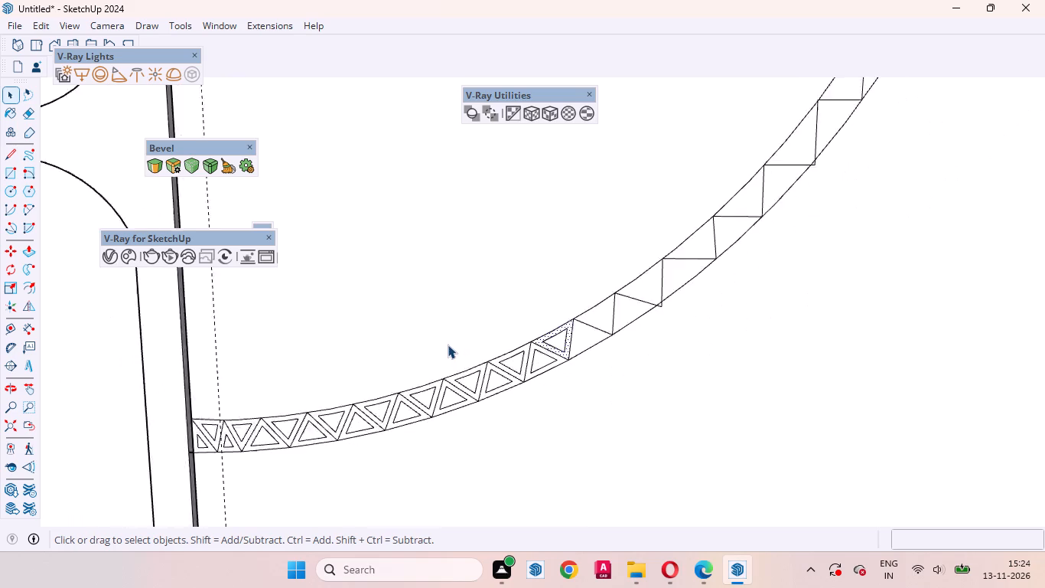
pyautogui.scroll(6, 584, 300)
pyautogui.click(534, 364)
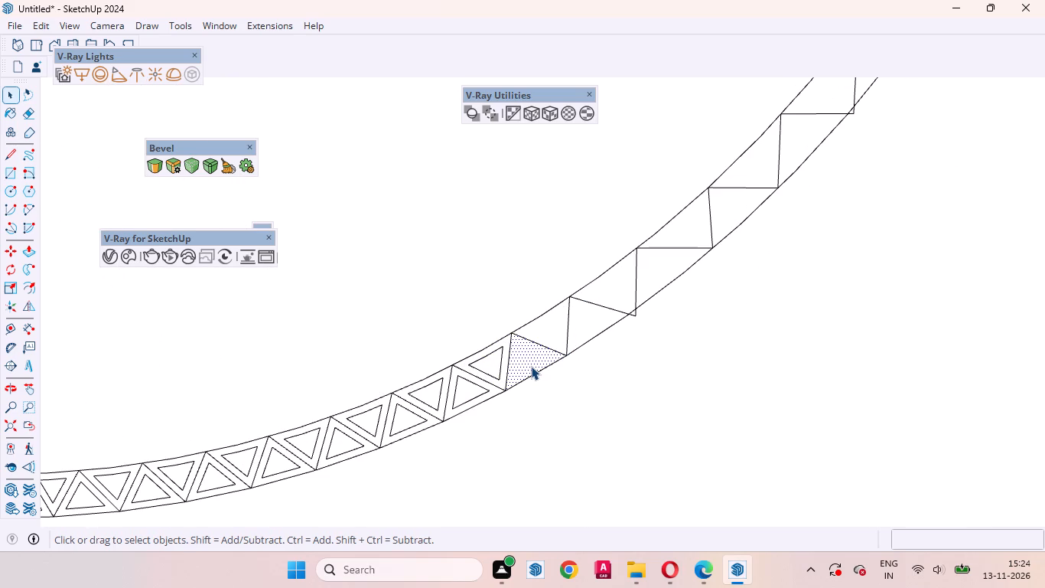